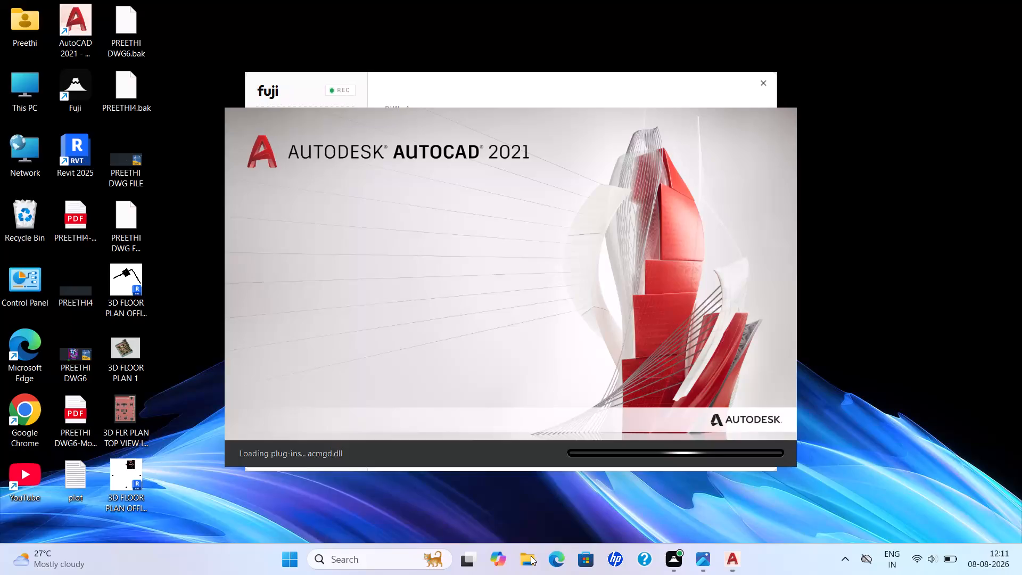
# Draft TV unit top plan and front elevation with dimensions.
# View the TV unit elevation and top plan images dated 2026-08-08 at 12.05.18 from the Downloads folder.
pyautogui.click(62, 213)
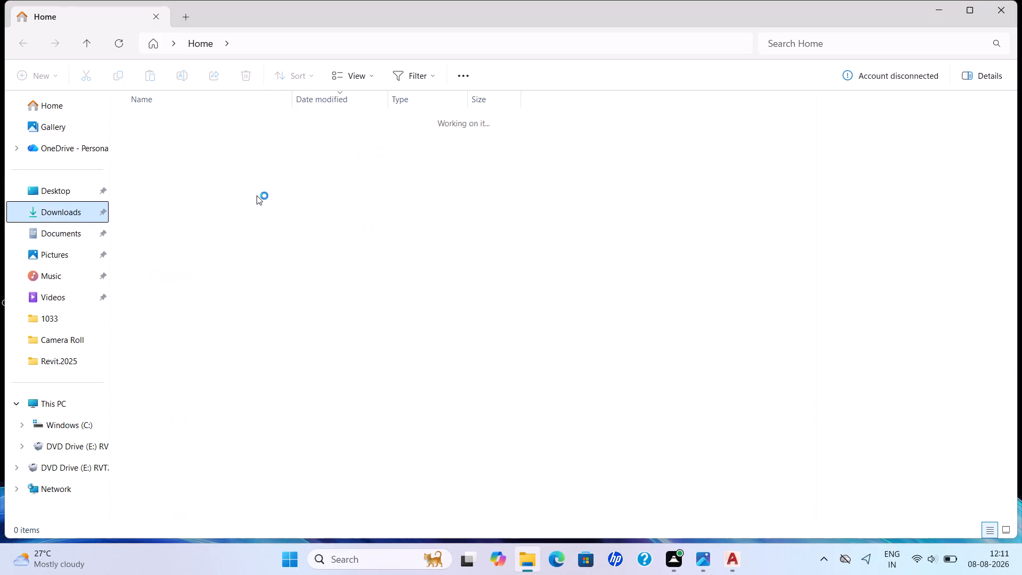
pyautogui.doubleClick(213, 135)
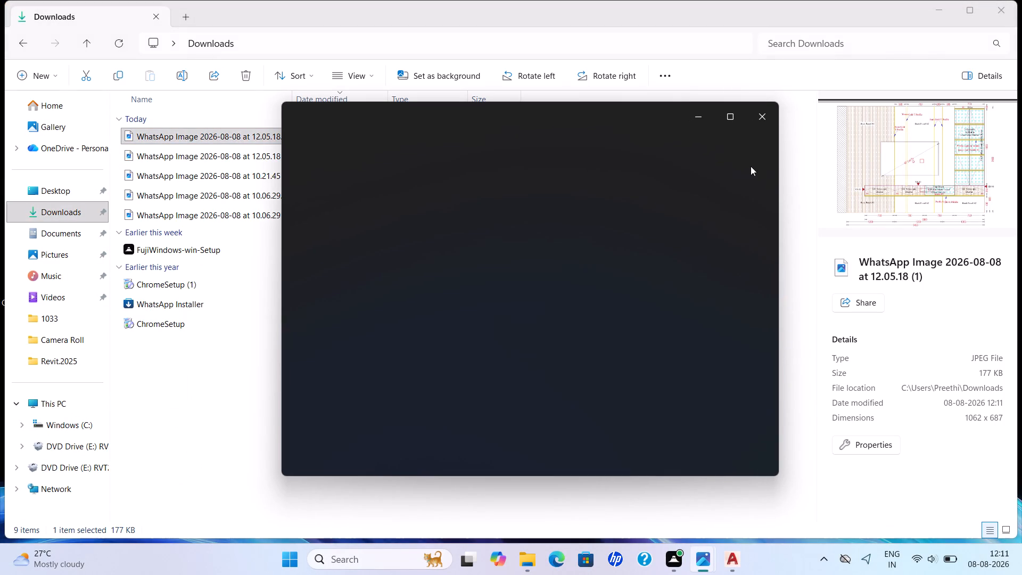
pyautogui.click(736, 114)
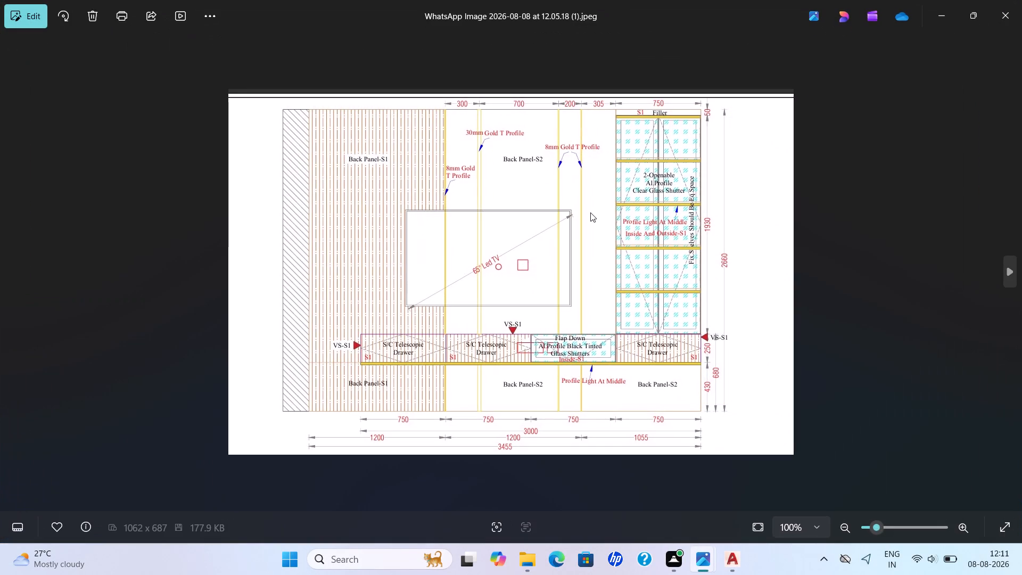
pyautogui.press('Right')
pyautogui.moveTo(725, 562); pyautogui.dragTo(732, 564)
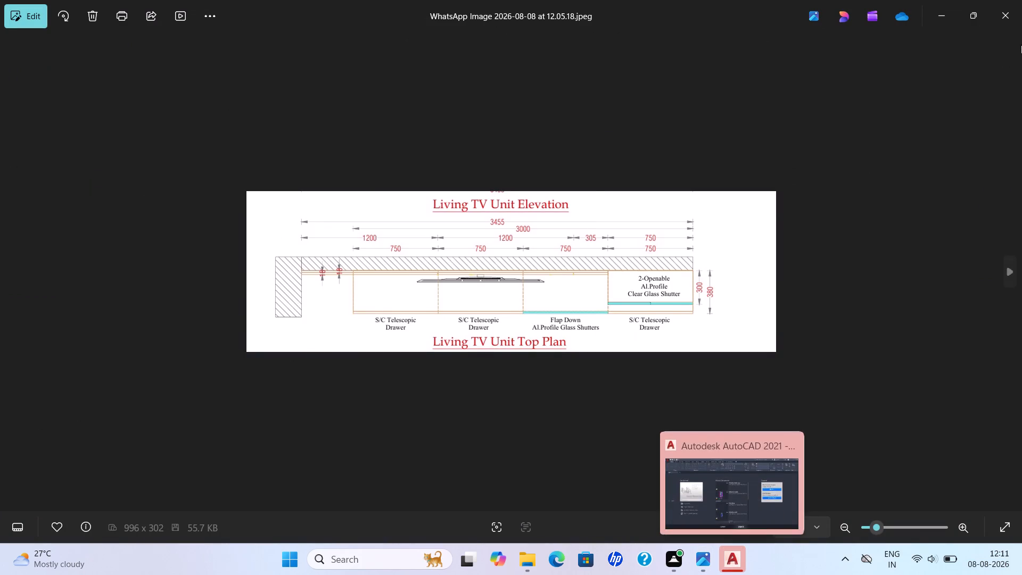
pyautogui.click(945, 15)
# Close the Downloads folder window and start a new drawing in AutoCAD.
pyautogui.click(730, 556)
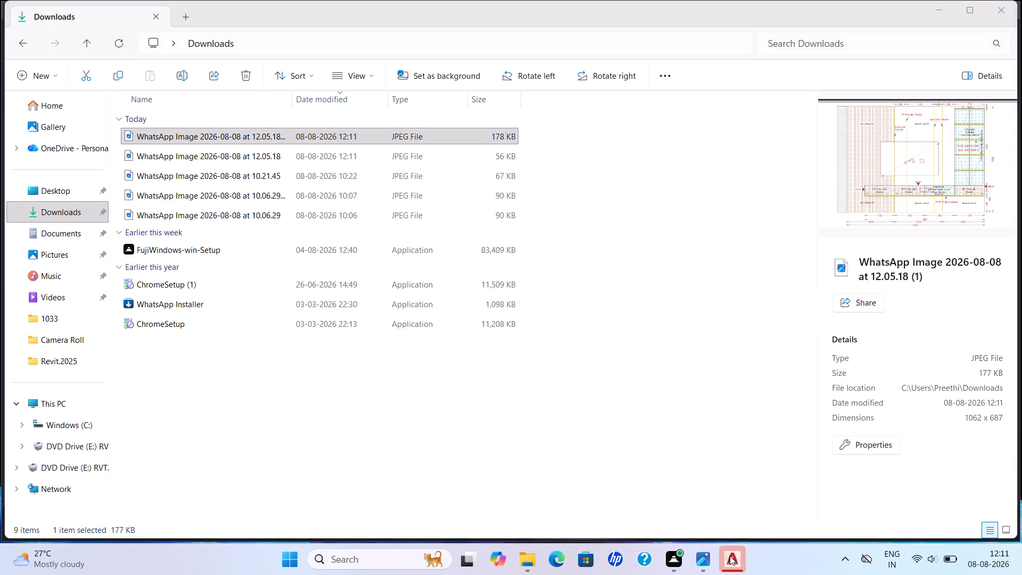
pyautogui.click(1001, 12)
pyautogui.click(197, 267)
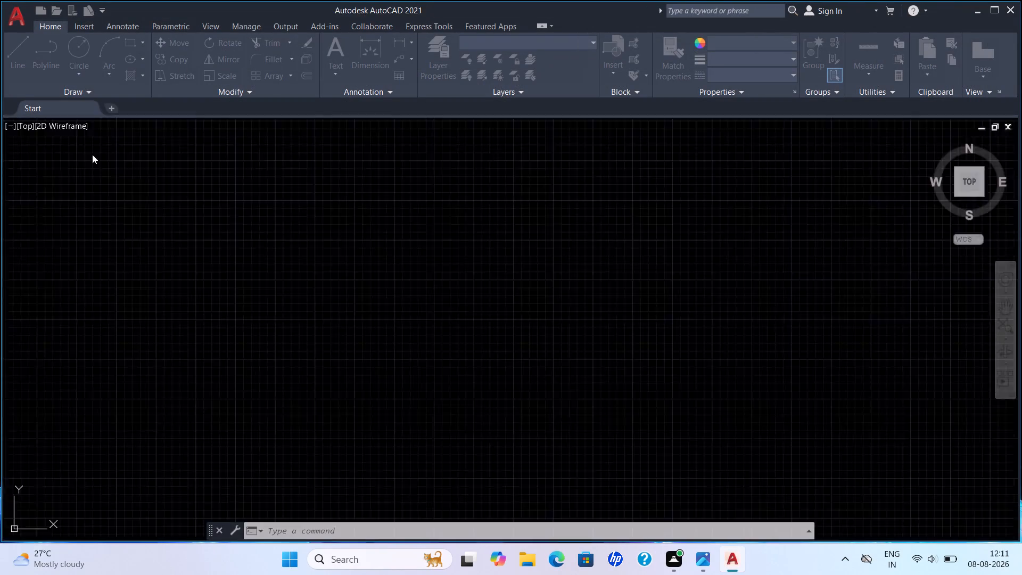
# Set the drawing units' length precision to 0, keeping the decimal type and the millimetre insertion scale.
pyautogui.write('un')
pyautogui.press('space')
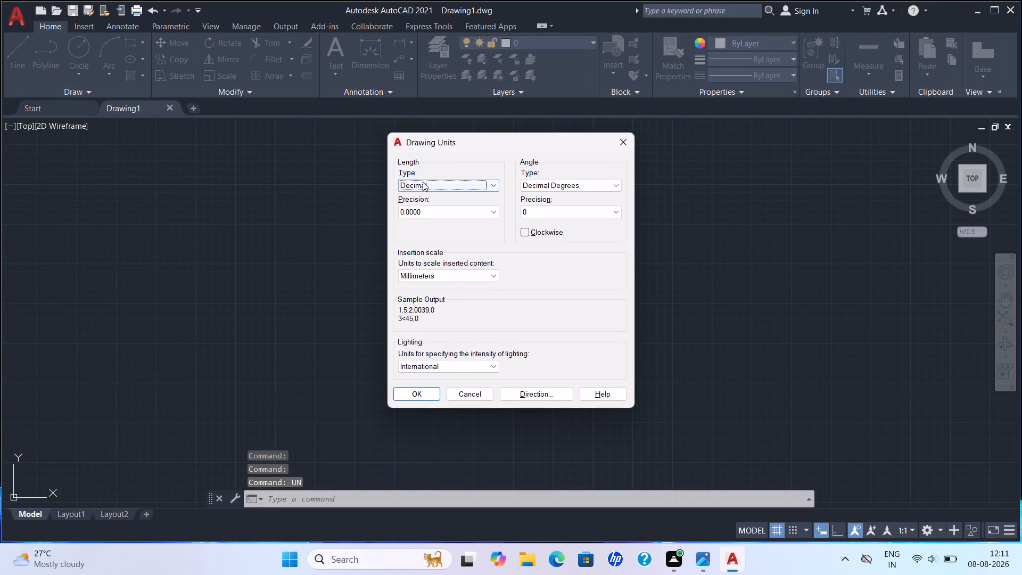
pyautogui.click(442, 209)
pyautogui.click(420, 223)
pyautogui.click(423, 279)
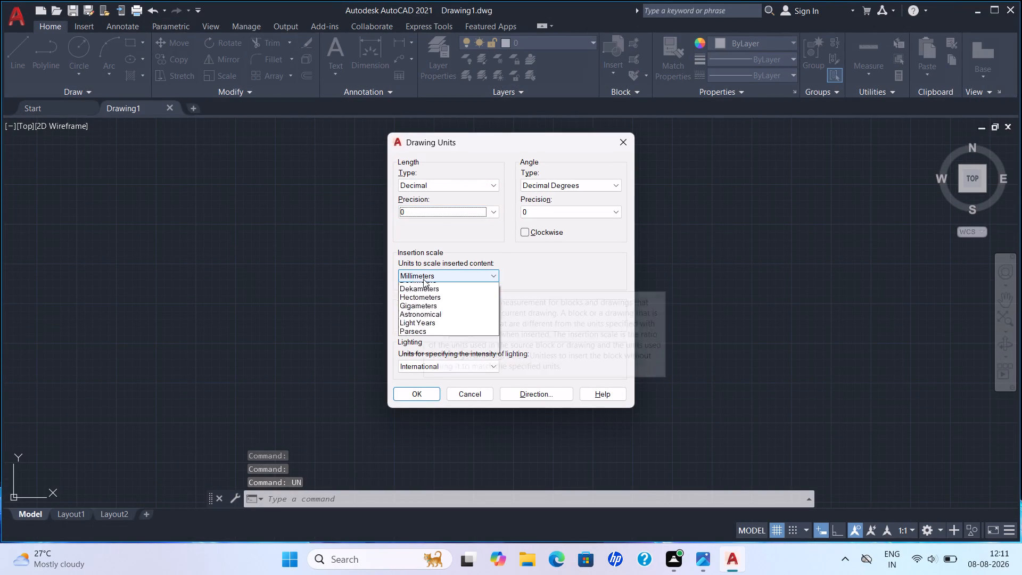
pyautogui.click(539, 300)
pyautogui.click(422, 395)
# Modify the ISO-25 dimension style to use a linear precision of 0 in its primary units.
pyautogui.write('d')
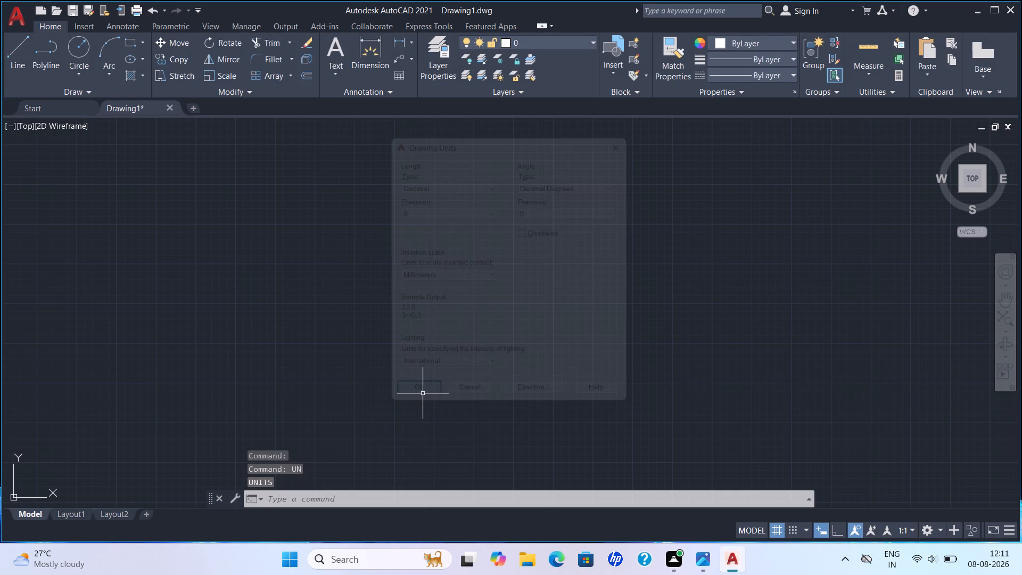
pyautogui.press('space')
pyautogui.click(660, 251)
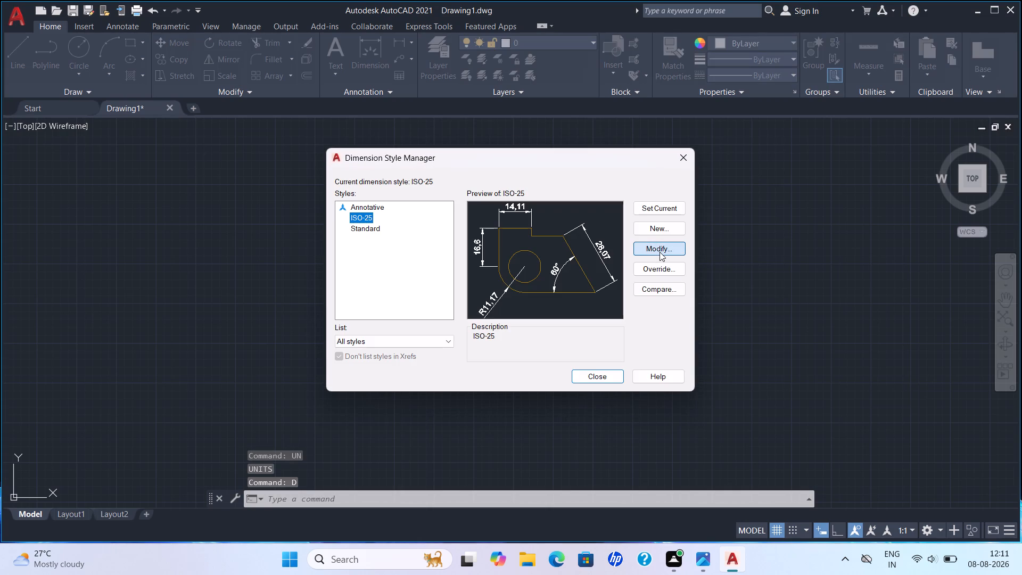
pyautogui.click(509, 137)
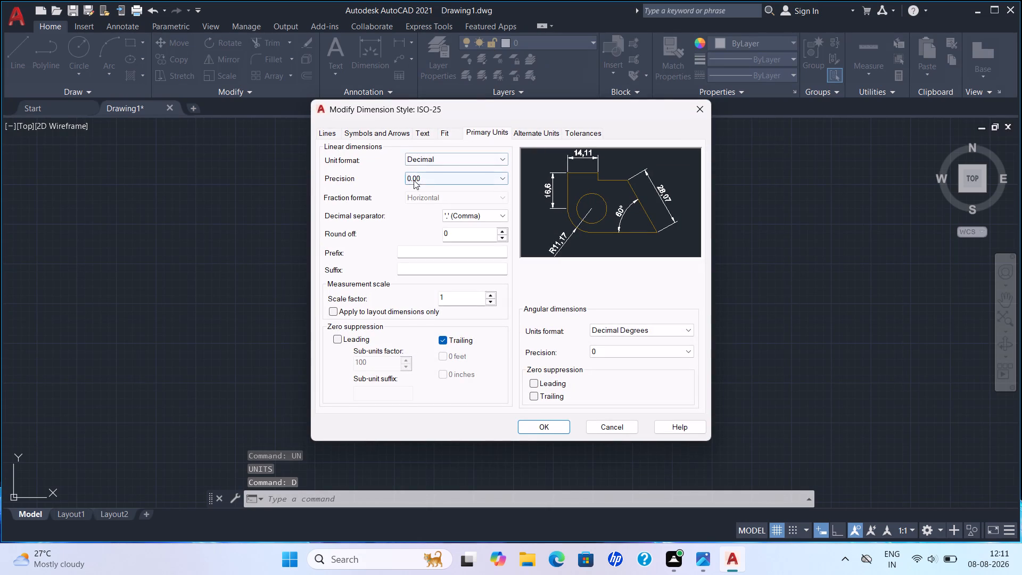
pyautogui.click(415, 180)
pyautogui.click(416, 192)
# Set the ISO-25 dimension style's arrow size to 10.
pyautogui.click(373, 130)
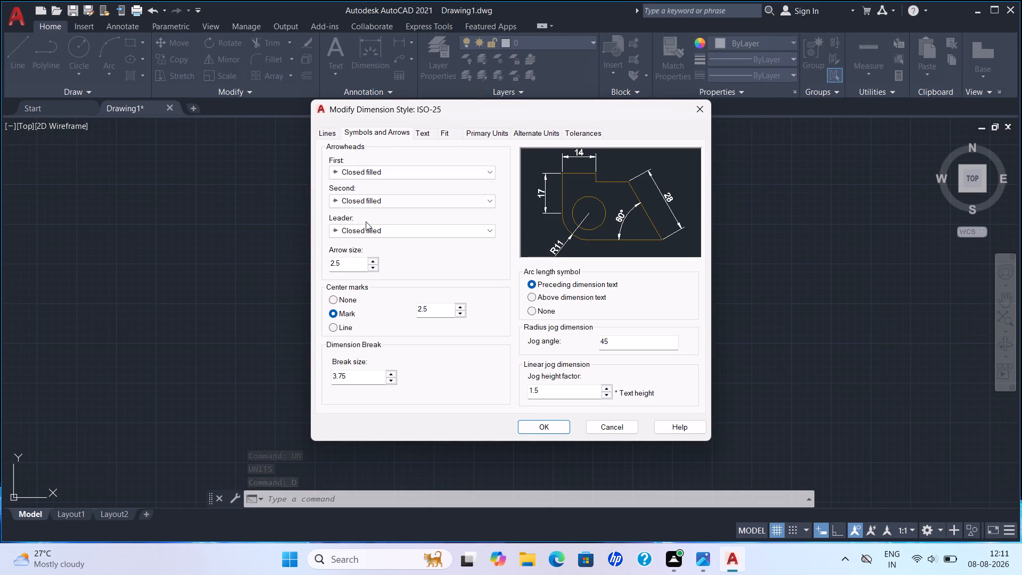
pyautogui.moveTo(347, 259); pyautogui.dragTo(291, 262)
pyautogui.write('10')
pyautogui.press('Return')
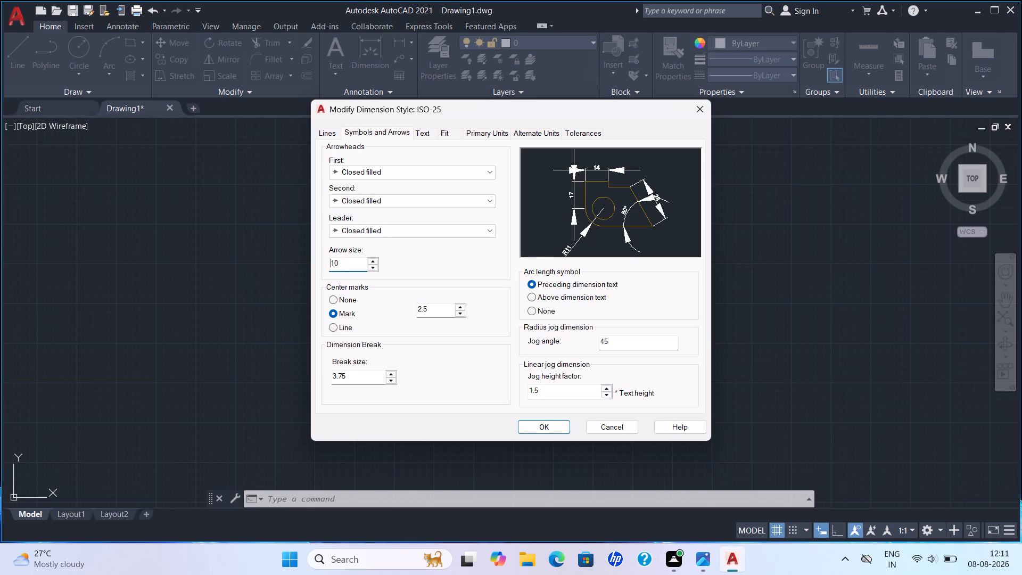
# Set the ISO-25 dimension text height to 10 and make the style current.
pyautogui.click(418, 133)
pyautogui.moveTo(479, 230); pyautogui.dragTo(340, 221)
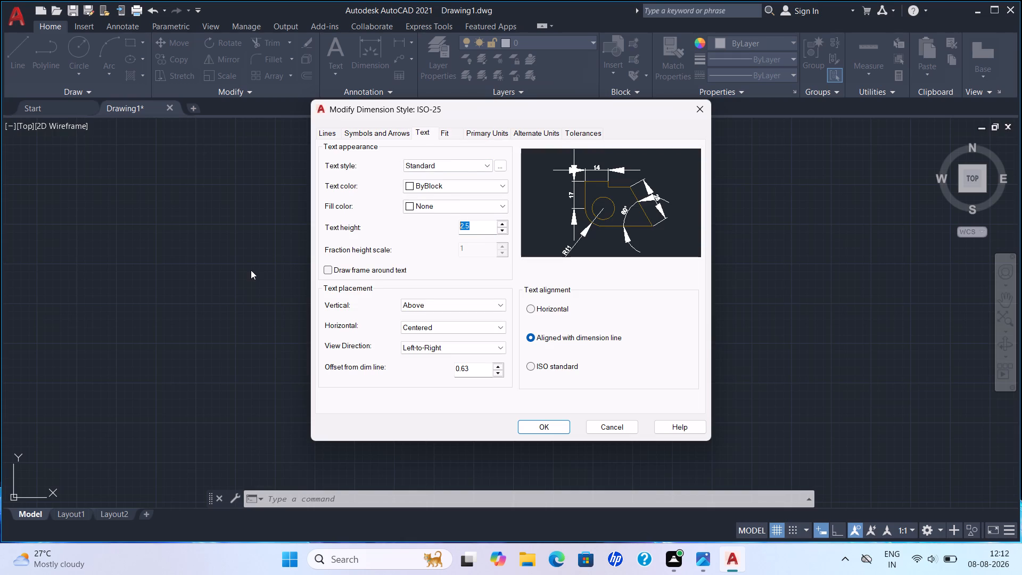
pyautogui.write('10')
pyautogui.press('Return')
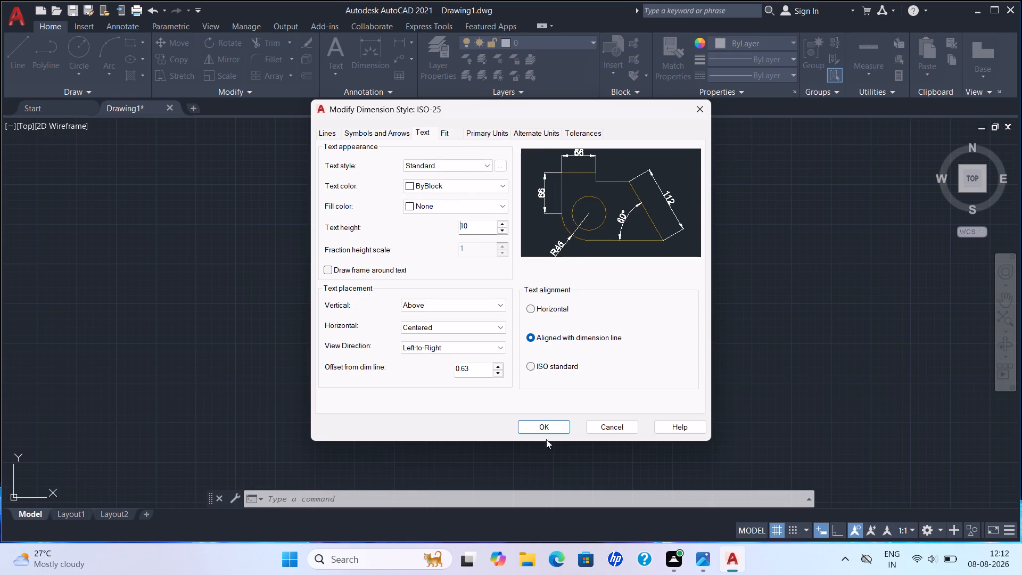
pyautogui.click(545, 433)
pyautogui.click(666, 206)
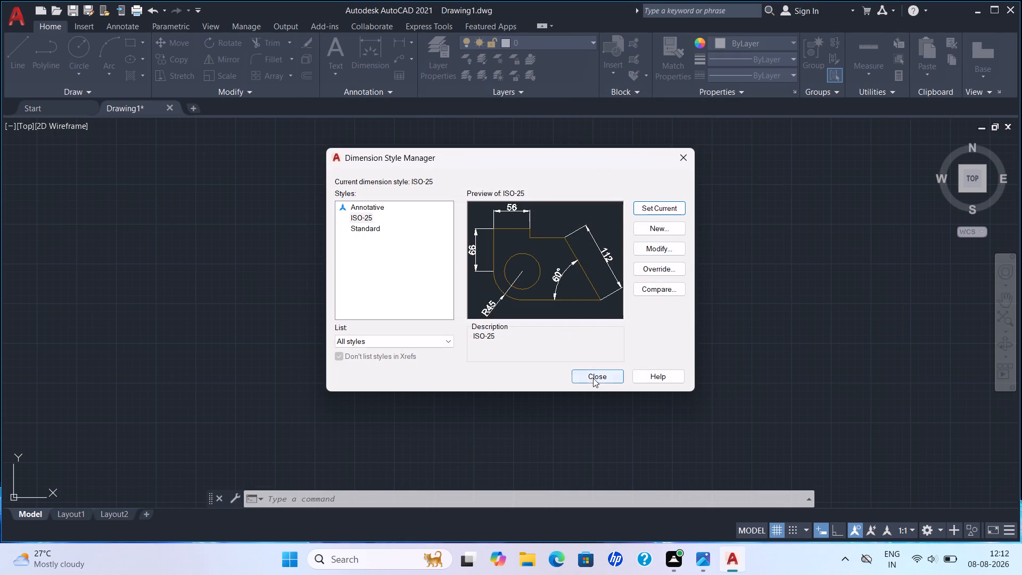
pyautogui.click(593, 378)
# Set the drawing limits from 0,0 to 420,297 and zoom to the whole drawing area.
pyautogui.write('lim 0,0')
pyautogui.press('Return')
pyautogui.write('420,297')
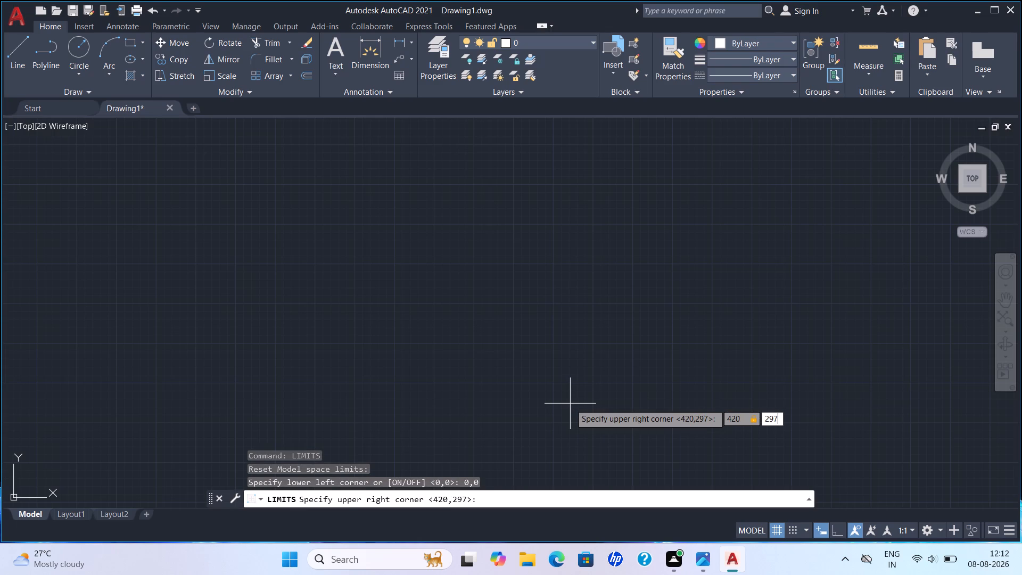
pyautogui.press('Return')
pyautogui.press('Return')
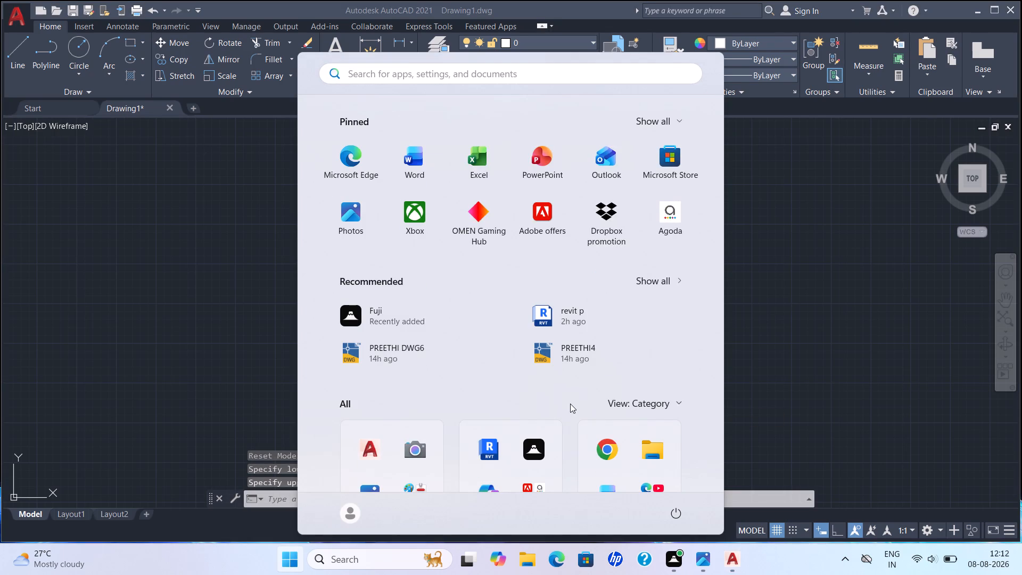
pyautogui.press('Escape')
pyautogui.press('z')
pyautogui.press('Return')
pyautogui.press('a')
pyautogui.press('Return')
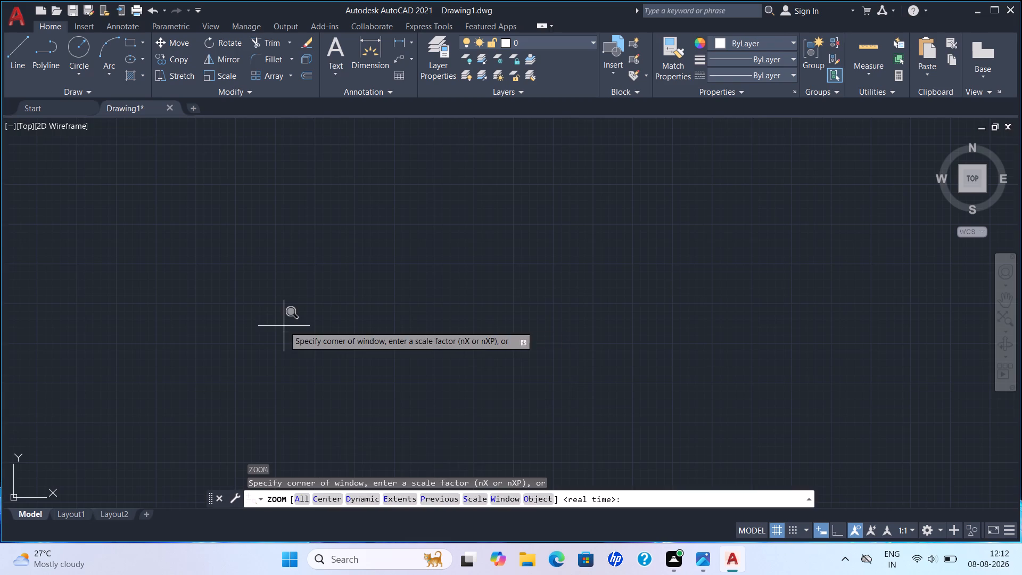
pyautogui.scroll(-1, 290, 265)
pyautogui.moveTo(309, 360); pyautogui.dragTo(299, 339, button='middle')
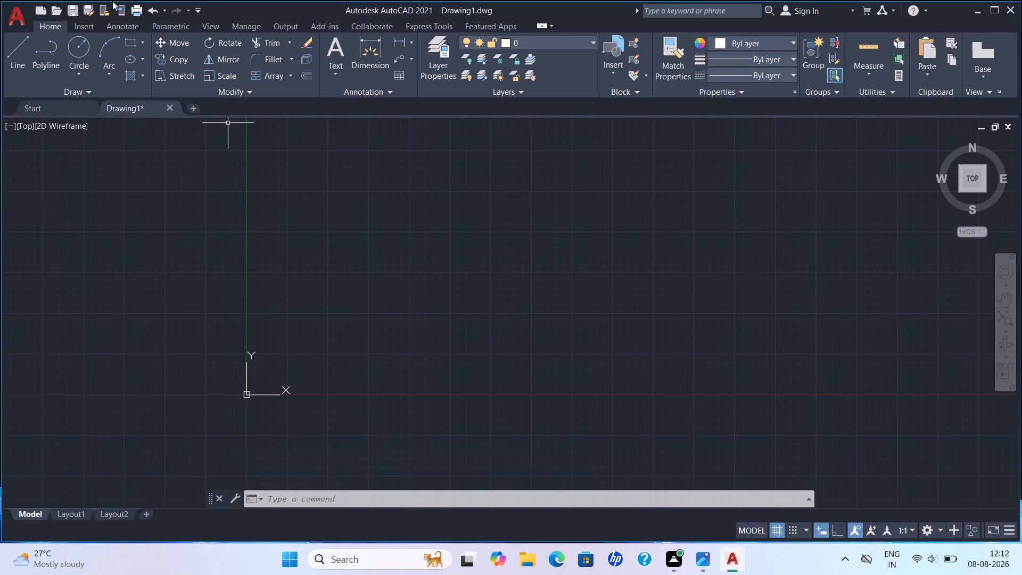
# Attach the top plan image "WhatsApp Image 2026-08-08 at 12.05.18" from Downloads, placing and scaling it freehand just left of the origin.
pyautogui.click(81, 29)
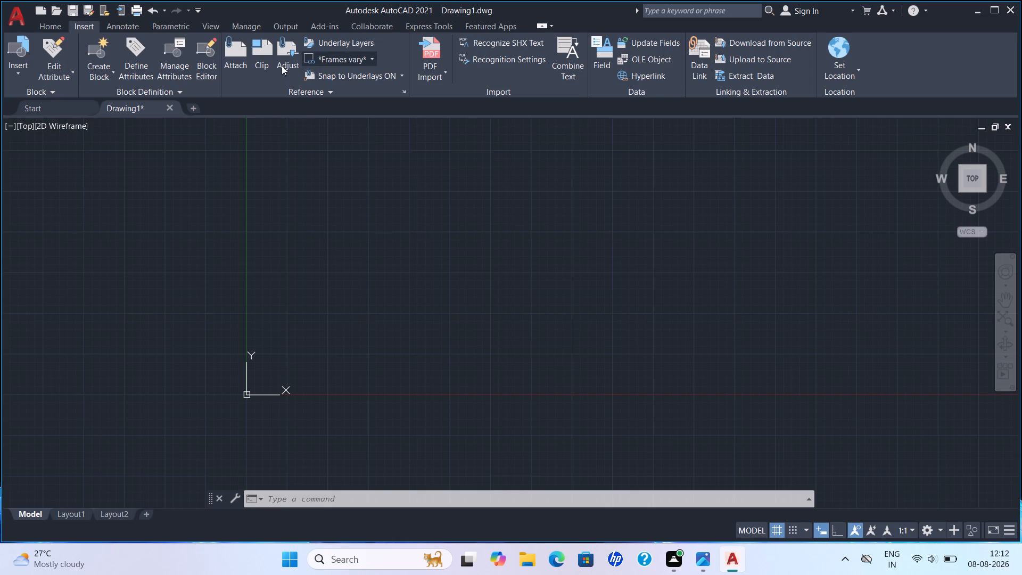
pyautogui.click(240, 55)
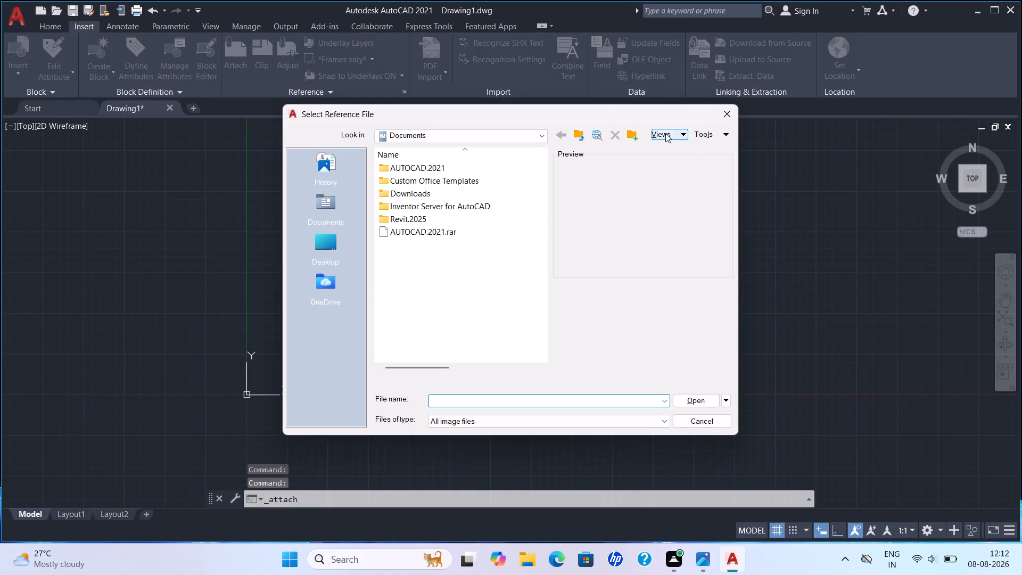
pyautogui.click(455, 130)
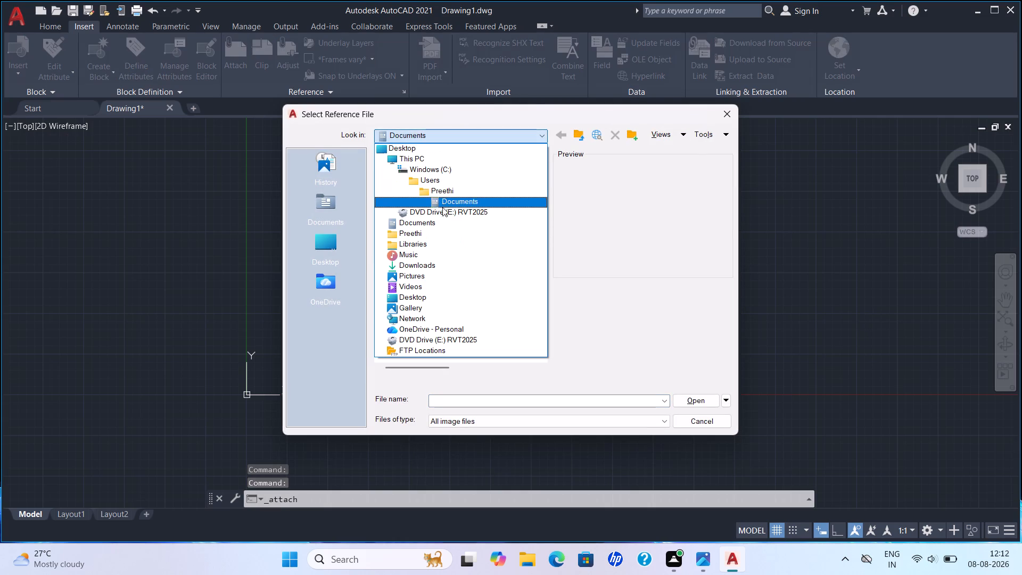
pyautogui.click(421, 267)
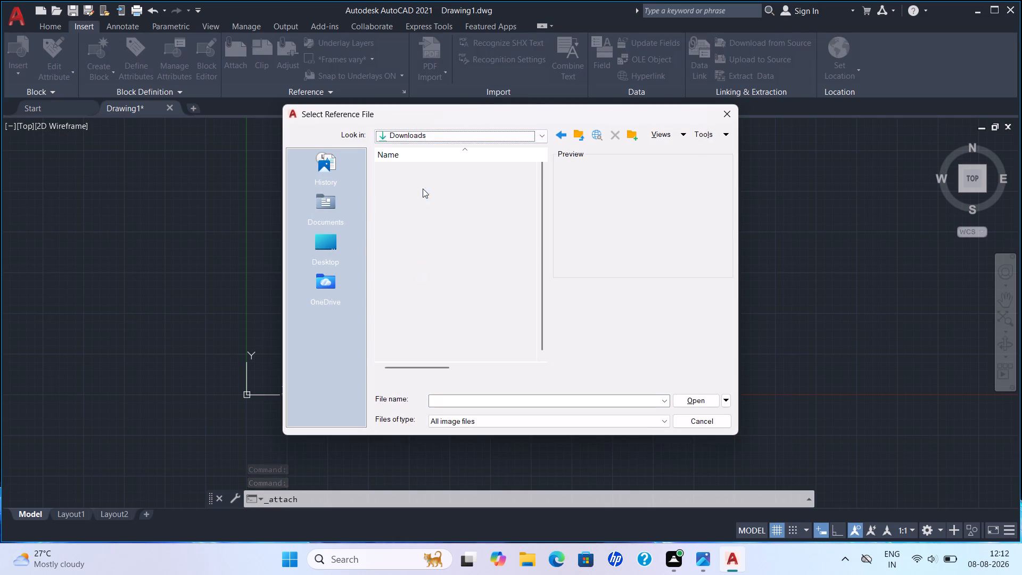
pyautogui.click(442, 184)
pyautogui.keyDown('ctrl'); pyautogui.click(438, 196); pyautogui.keyUp('ctrl')
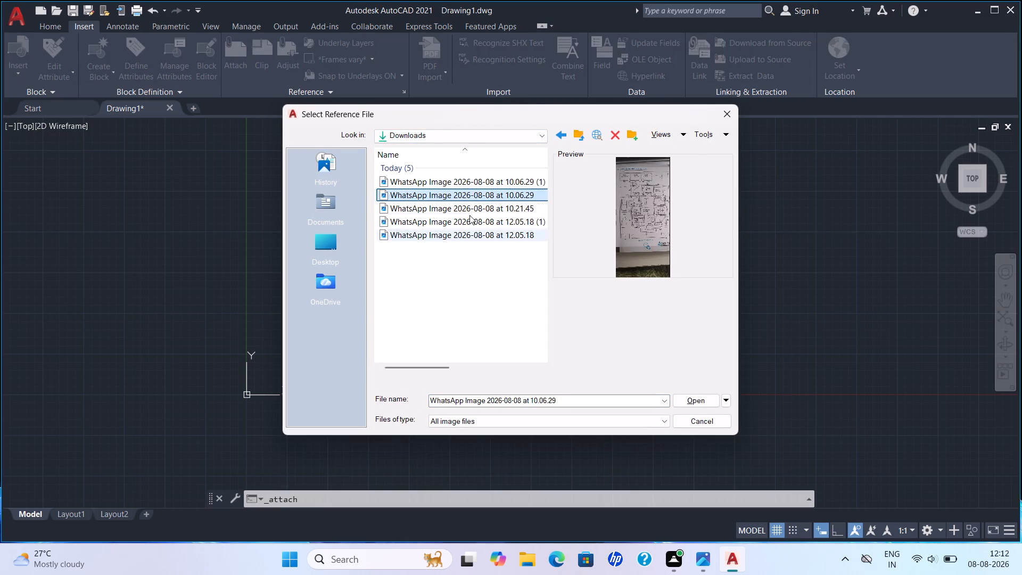
pyautogui.click(458, 186)
pyautogui.click(448, 221)
pyautogui.click(446, 232)
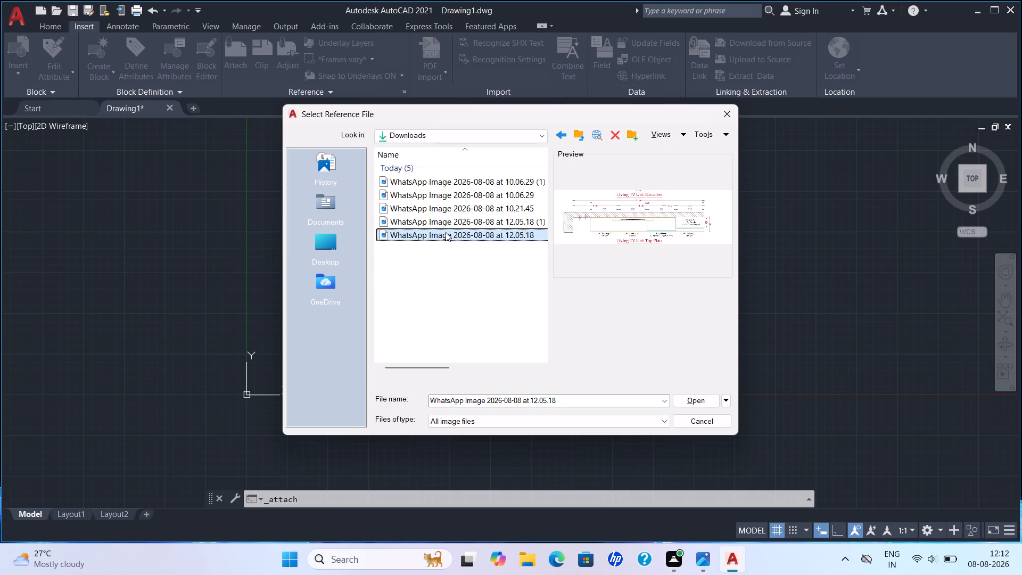
pyautogui.click(449, 220)
pyautogui.click(498, 237)
pyautogui.click(708, 406)
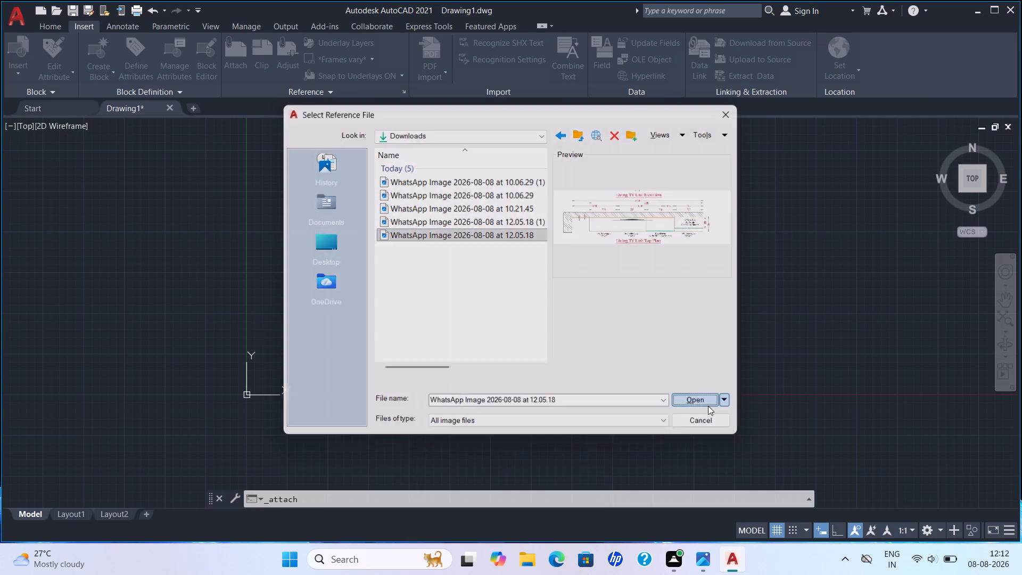
pyautogui.click(515, 369)
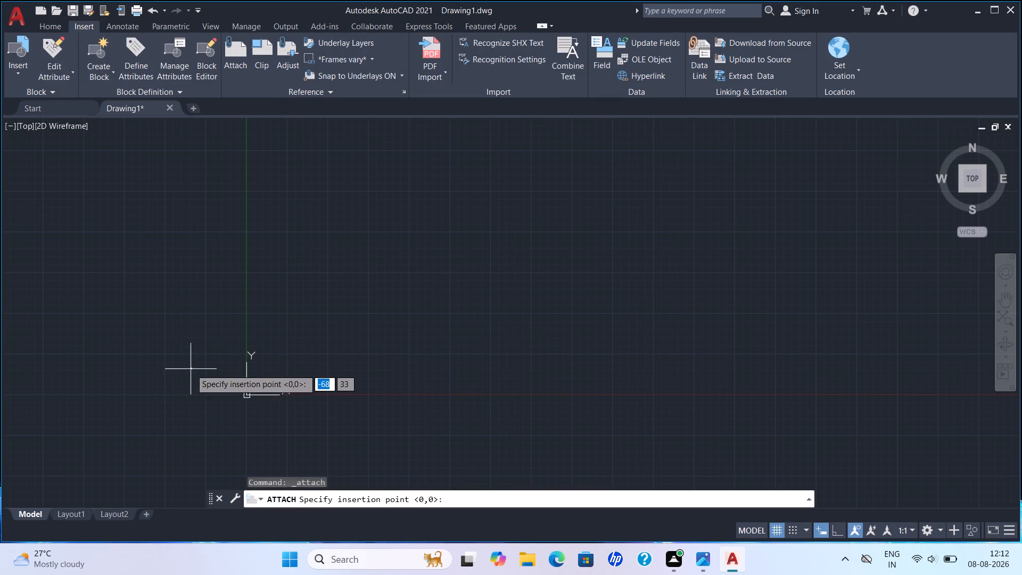
pyautogui.click(160, 381)
pyautogui.click(229, 338)
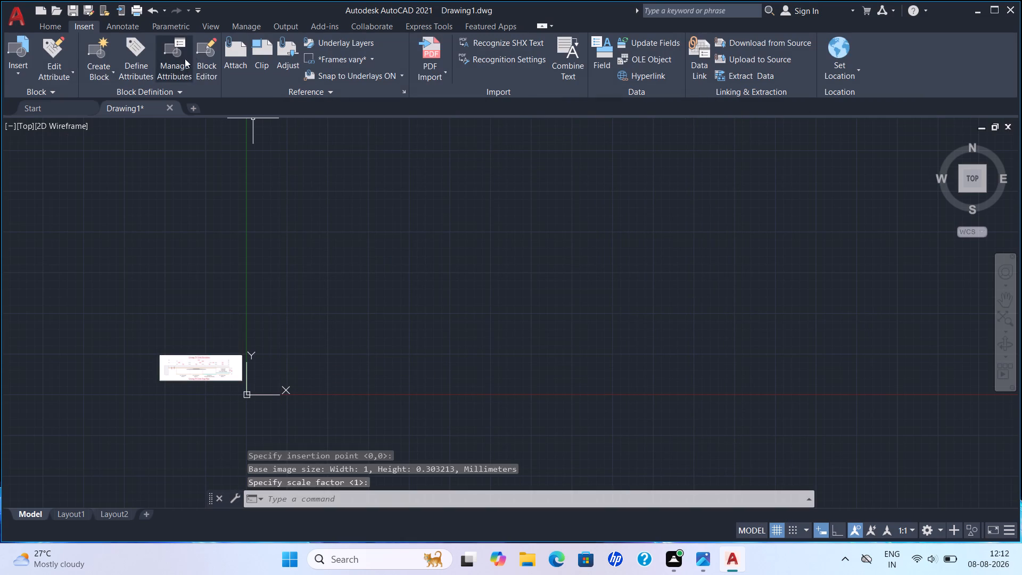
# Attach the elevation image "WhatsApp Image 2026-08-08 at 12.05.18 (1)" from Downloads, placing and scaling it freehand just right of the origin.
pyautogui.click(237, 57)
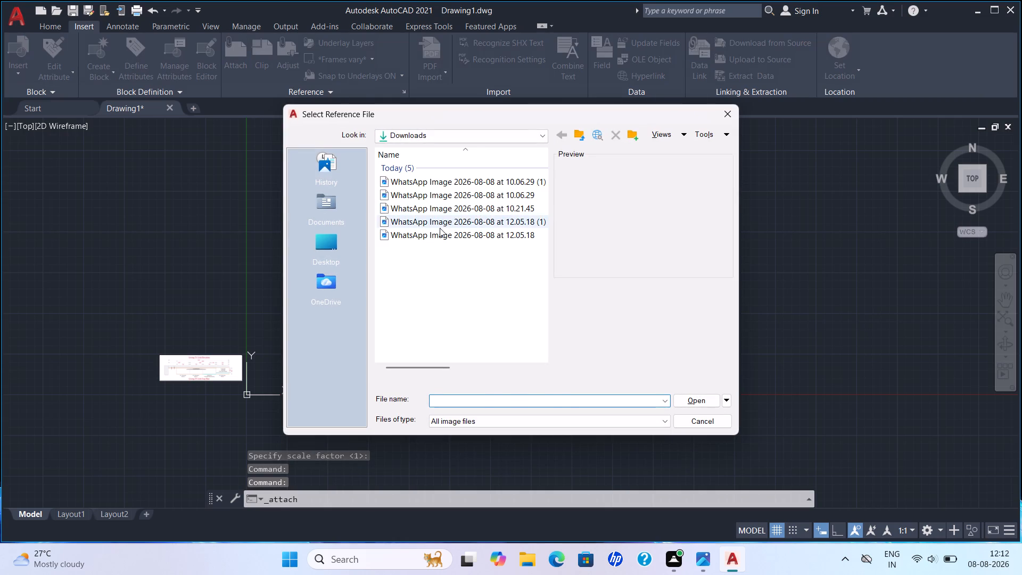
pyautogui.doubleClick(440, 228)
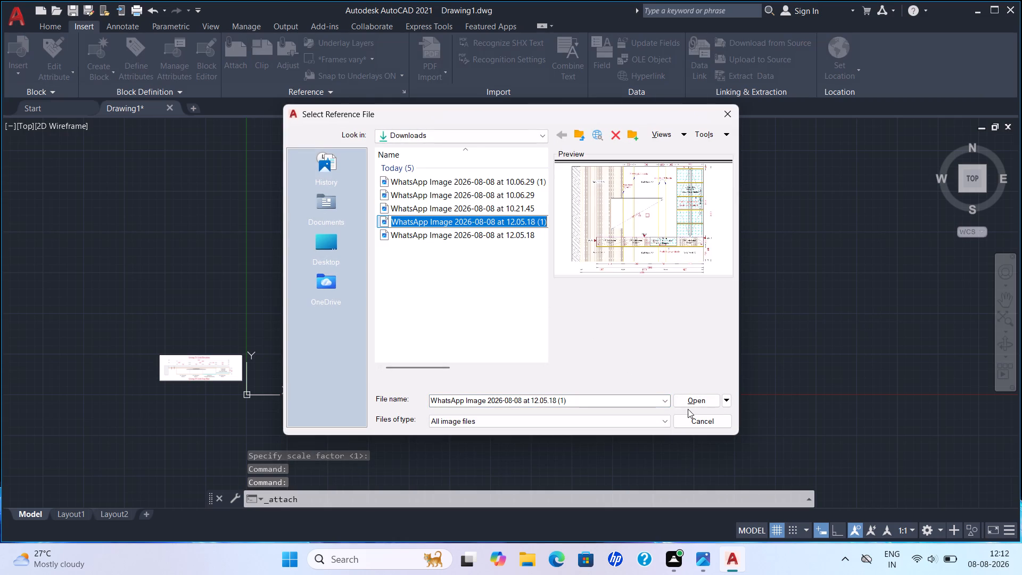
pyautogui.click(688, 409)
pyautogui.click(703, 399)
pyautogui.click(697, 402)
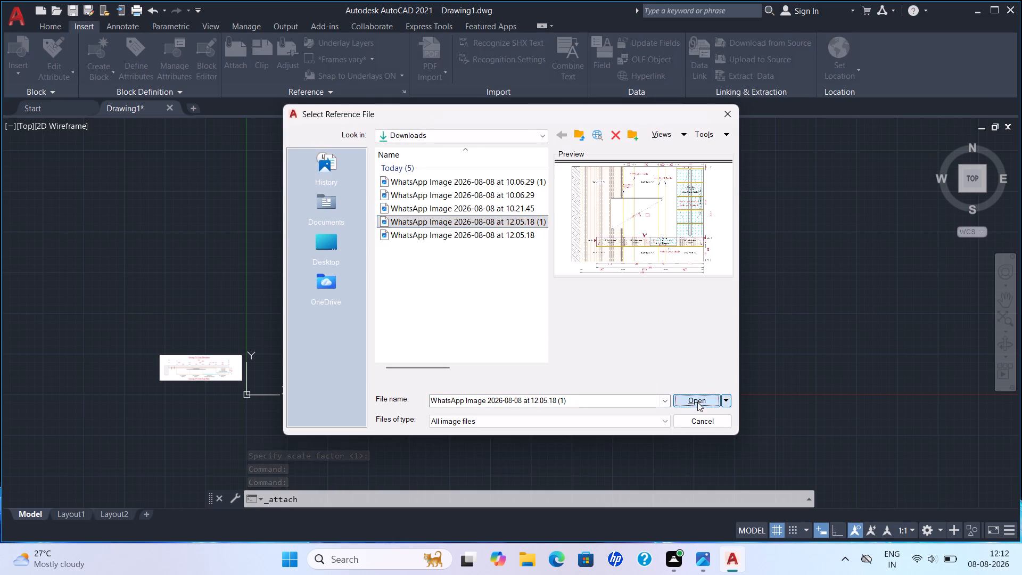
pyautogui.click(535, 377)
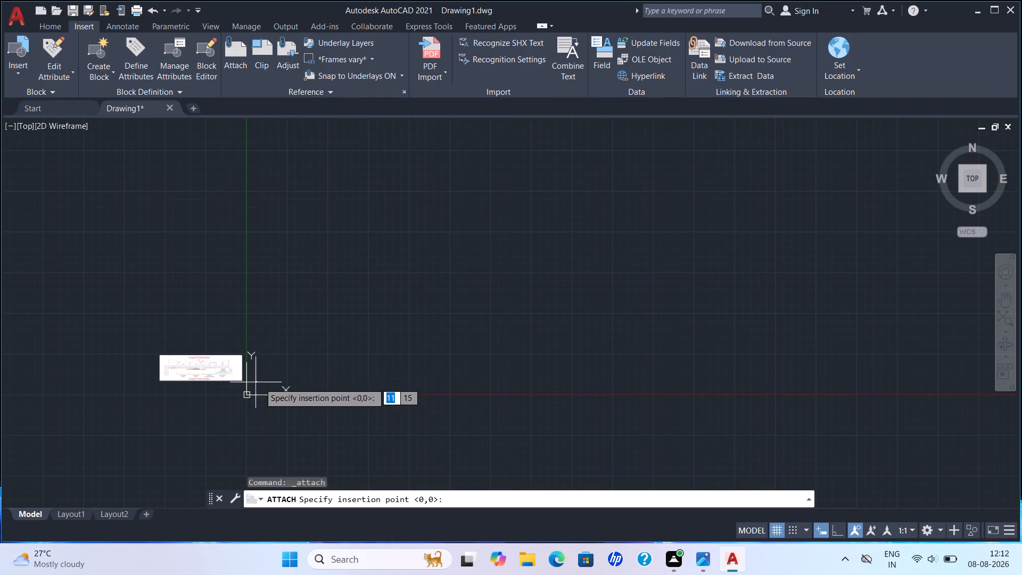
pyautogui.click(263, 378)
pyautogui.click(341, 322)
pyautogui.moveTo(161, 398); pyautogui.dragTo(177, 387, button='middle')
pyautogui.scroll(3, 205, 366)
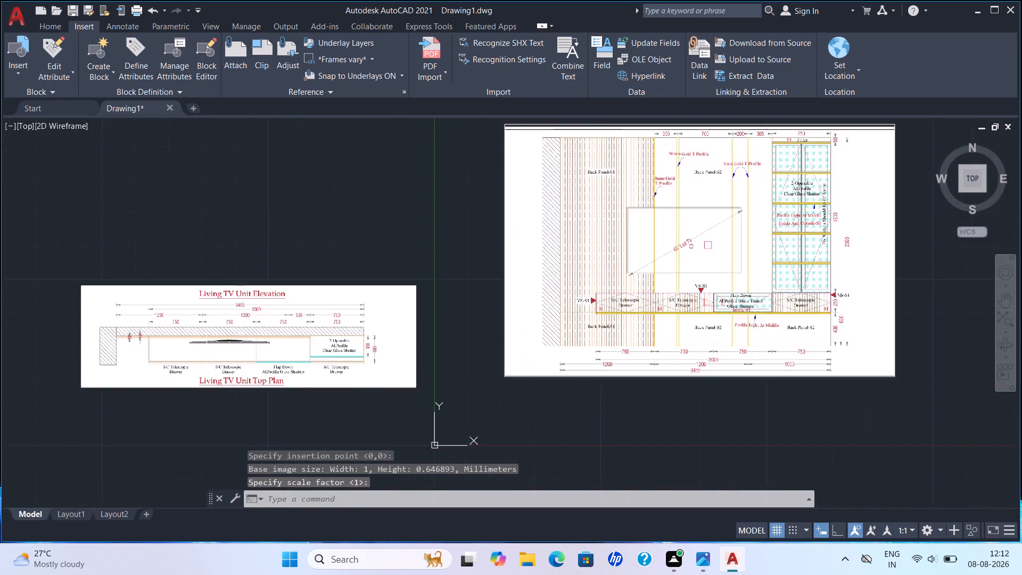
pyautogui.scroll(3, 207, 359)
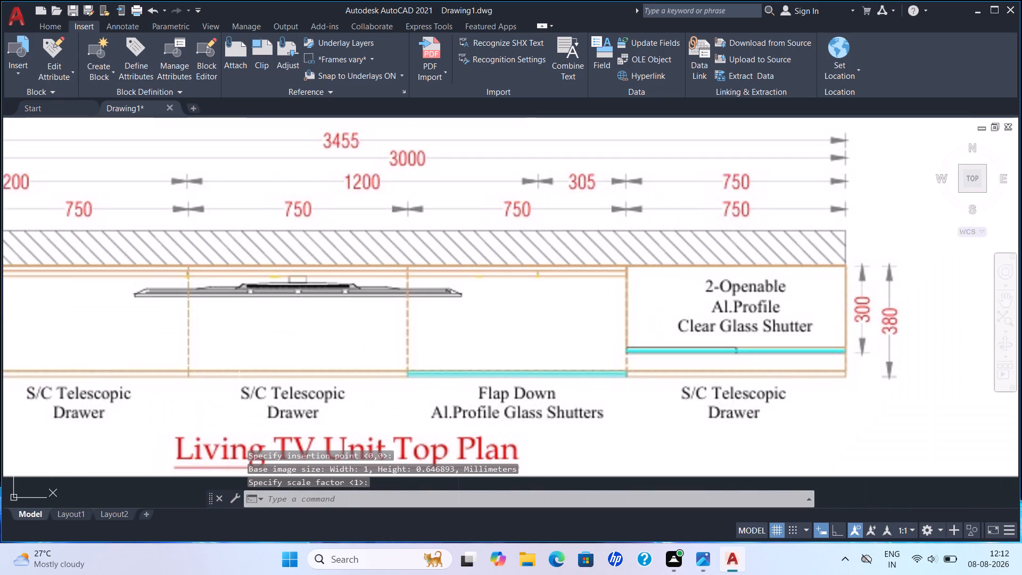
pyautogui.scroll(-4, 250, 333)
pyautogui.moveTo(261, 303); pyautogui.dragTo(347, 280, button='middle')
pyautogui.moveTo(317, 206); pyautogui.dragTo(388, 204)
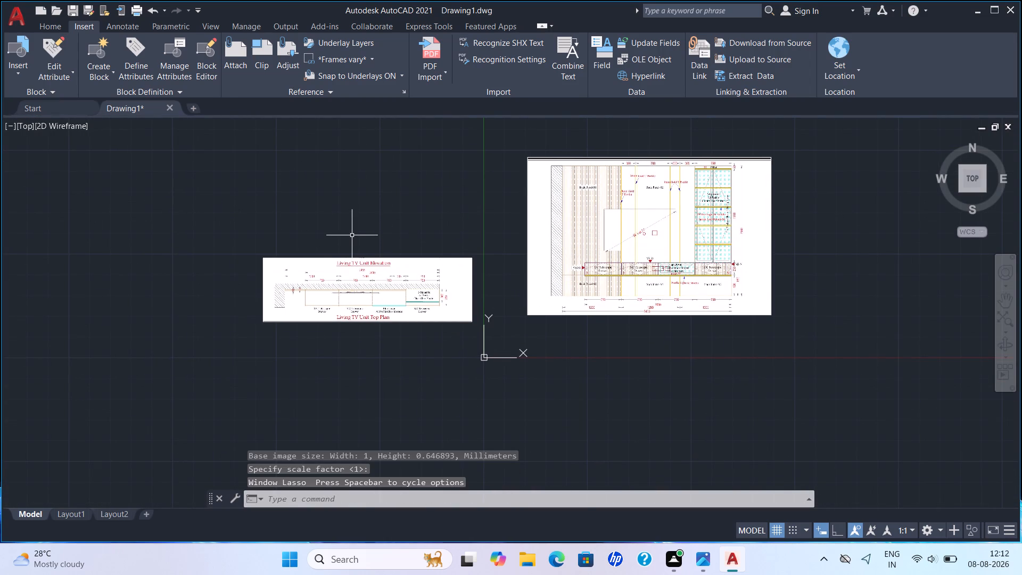
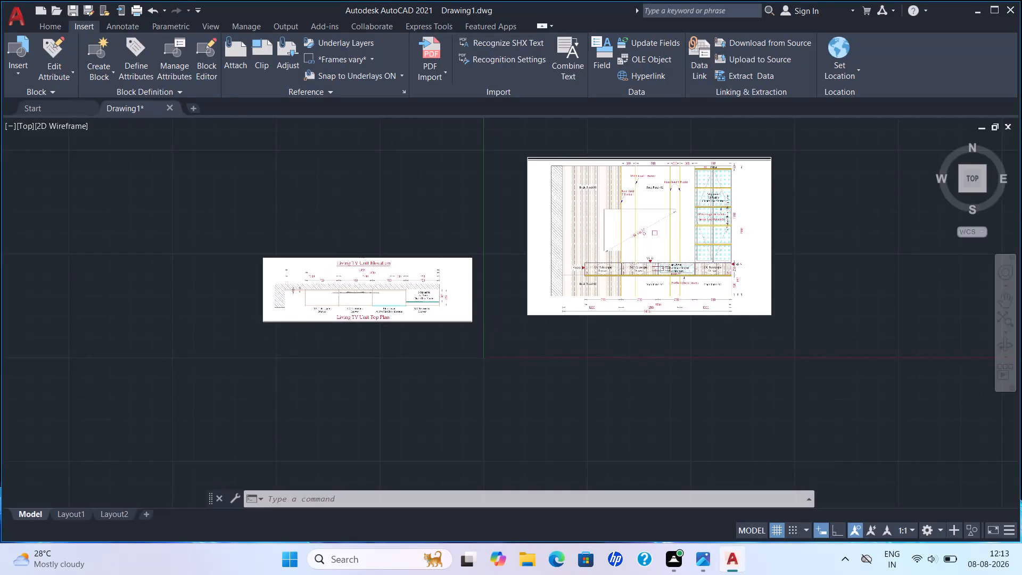
# Examine the dimensions, wall outline and drawer and shutter labels on the attached Living TV Unit Top Plan reference image.
pyautogui.scroll(4, 349, 279)
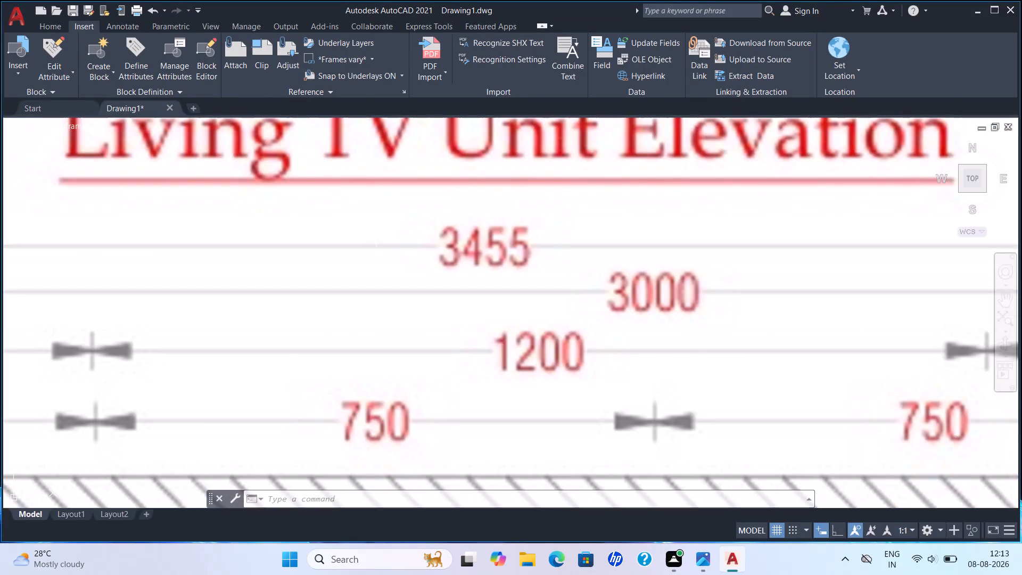
pyautogui.scroll(-5, 383, 261)
pyautogui.scroll(-2, 586, 277)
pyautogui.scroll(-1, 524, 303)
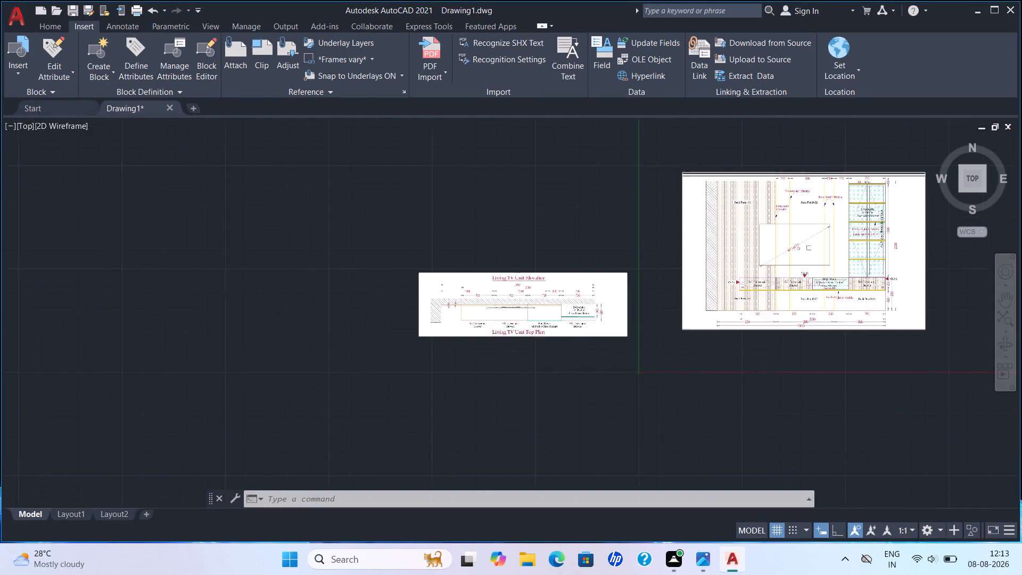
pyautogui.scroll(-2, 524, 303)
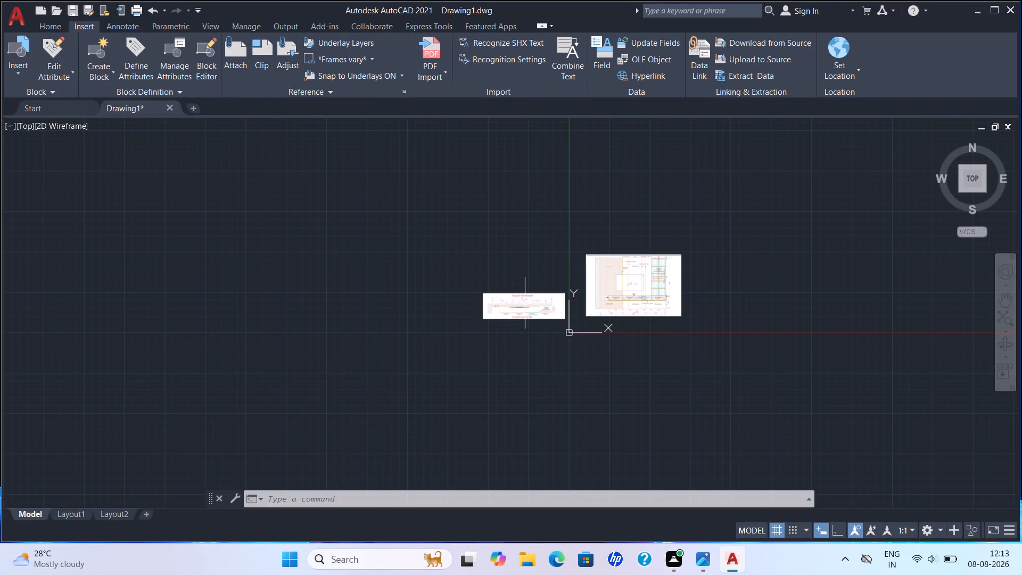
pyautogui.moveTo(526, 303); pyautogui.dragTo(711, 325, button='middle')
pyautogui.moveTo(720, 310); pyautogui.dragTo(771, 322, button='middle')
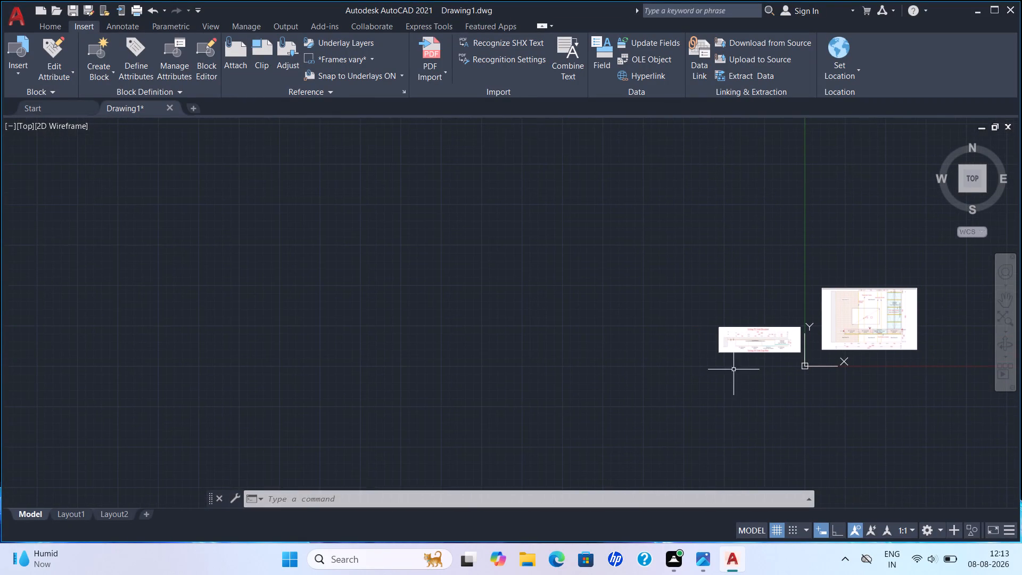
pyautogui.scroll(3, 753, 340)
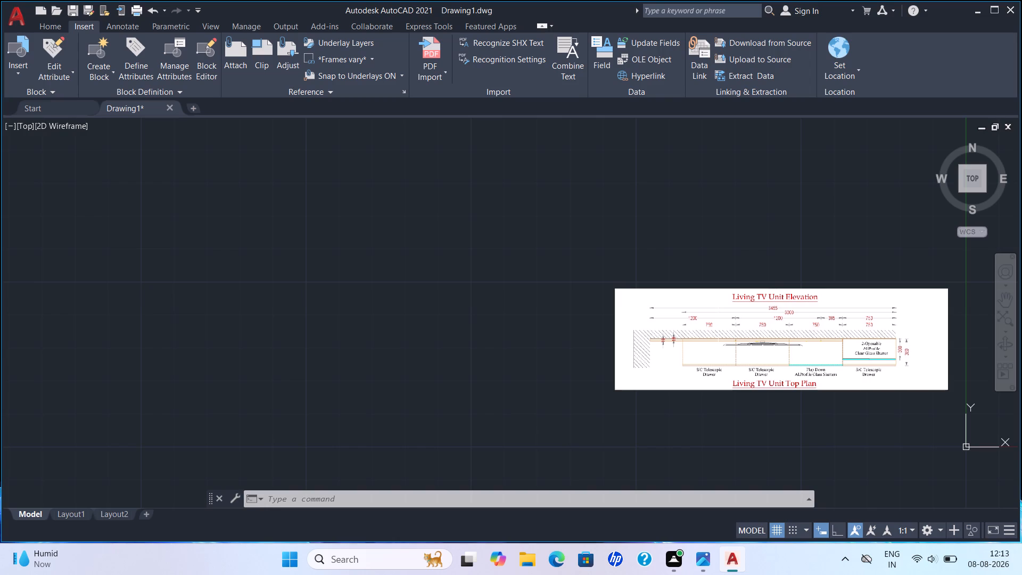
pyautogui.scroll(4, 721, 335)
pyautogui.scroll(-2, 721, 327)
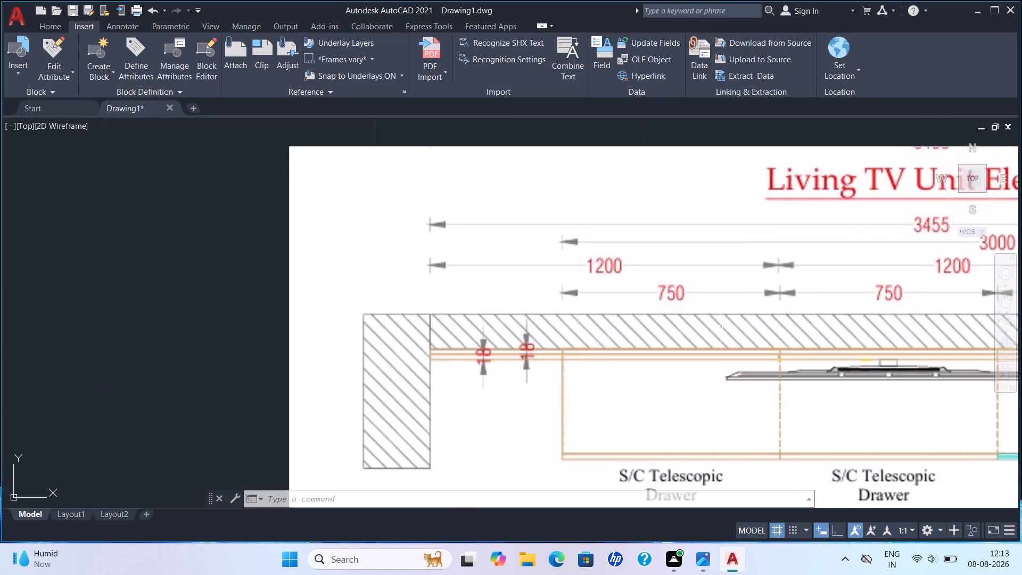
pyautogui.scroll(-1, 721, 327)
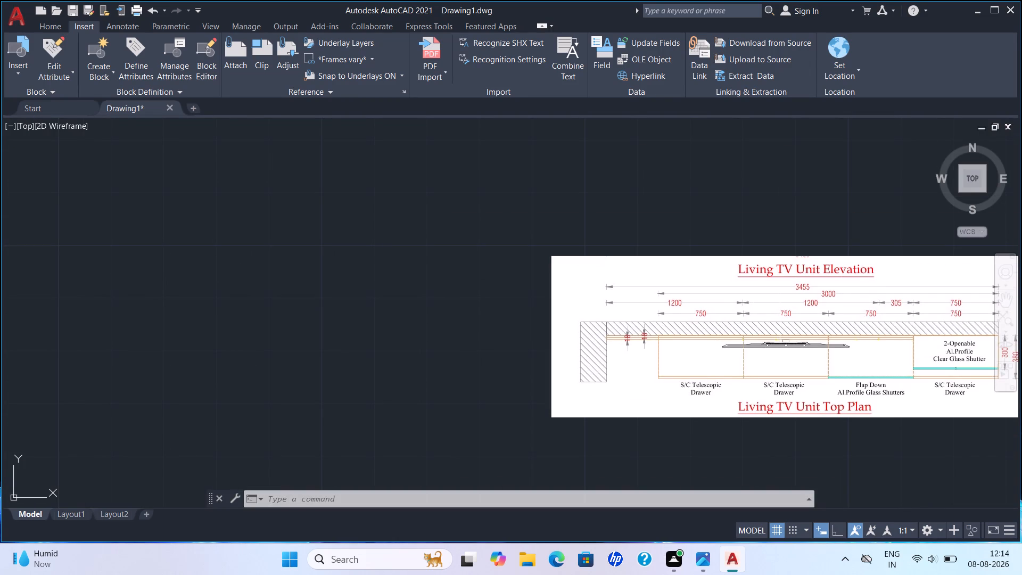
pyautogui.scroll(-1, 819, 322)
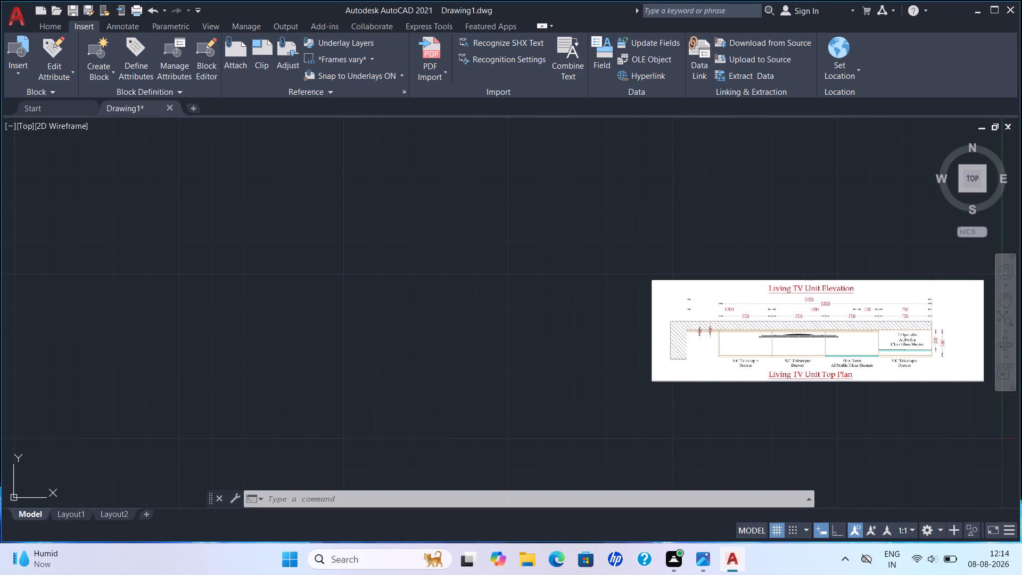
pyautogui.scroll(2, 954, 349)
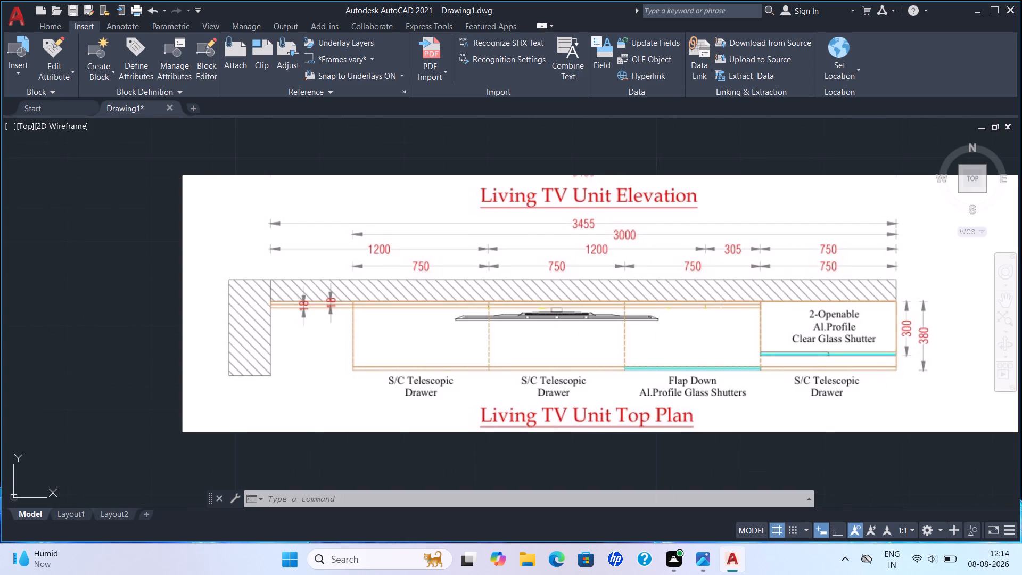
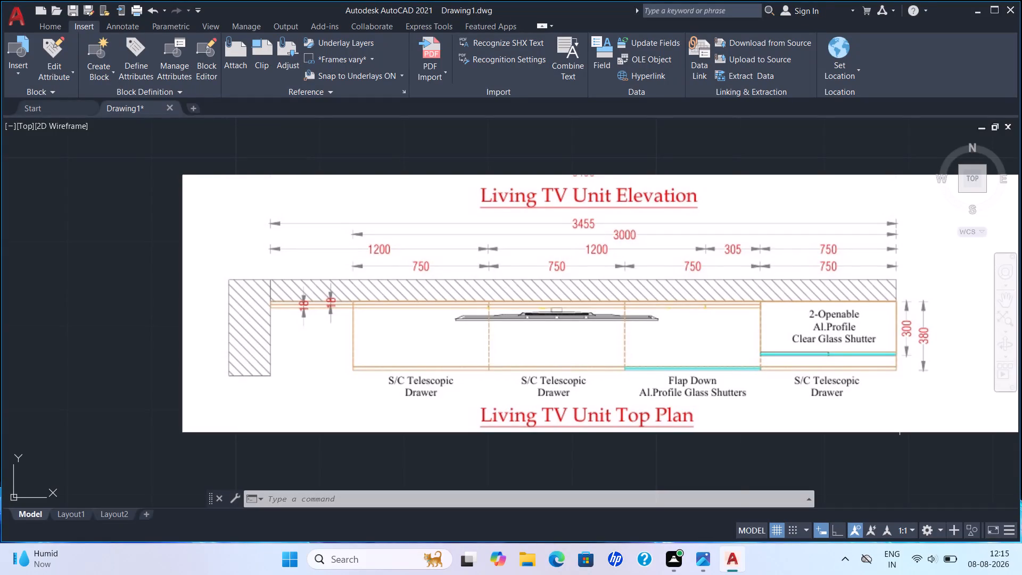
# Examine the Living TV Unit Top Plan reference image, including its width and depth dimensions, panel thicknesses and compartment layout.
pyautogui.scroll(-2, 910, 376)
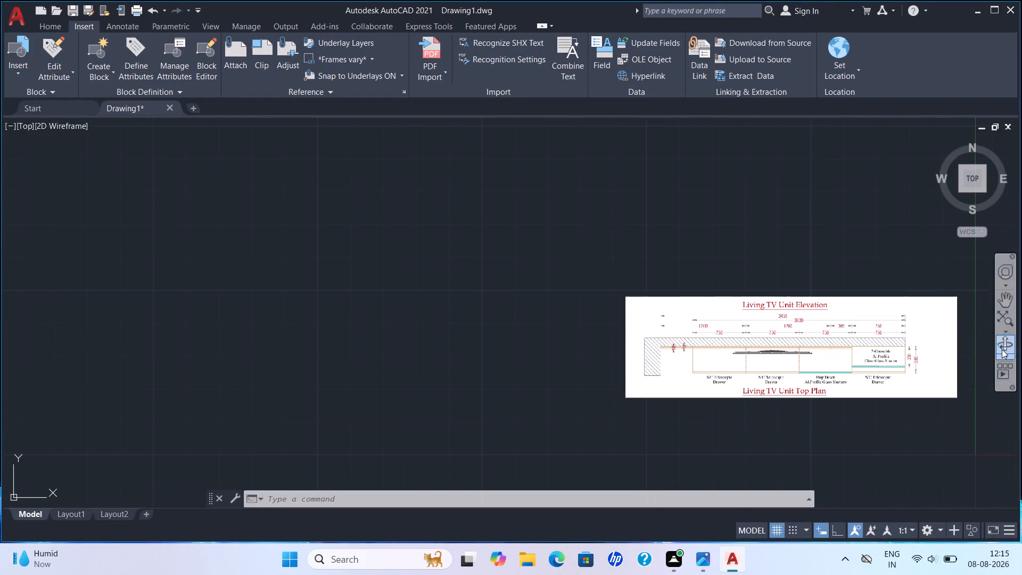
pyautogui.scroll(-1, 786, 313)
pyautogui.moveTo(777, 356); pyautogui.dragTo(773, 355, button='middle')
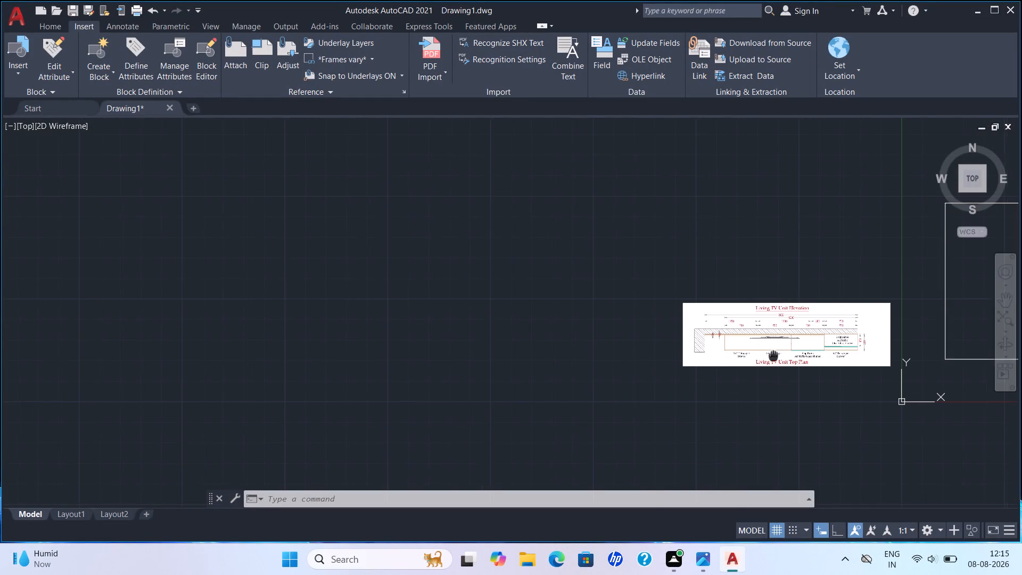
pyautogui.moveTo(773, 355); pyautogui.dragTo(695, 313, button='middle')
pyautogui.scroll(3, 692, 308)
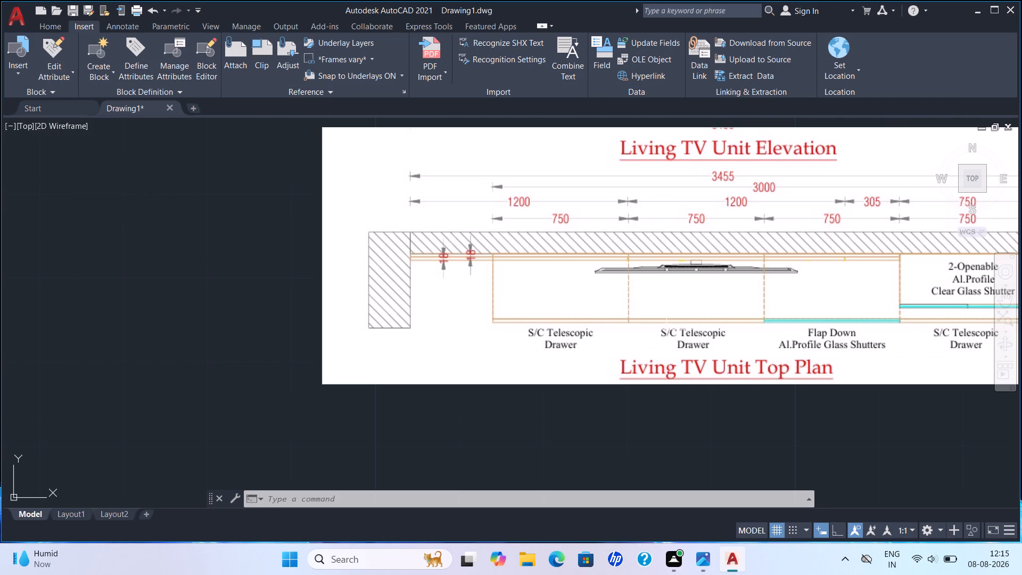
pyautogui.scroll(-1, 673, 323)
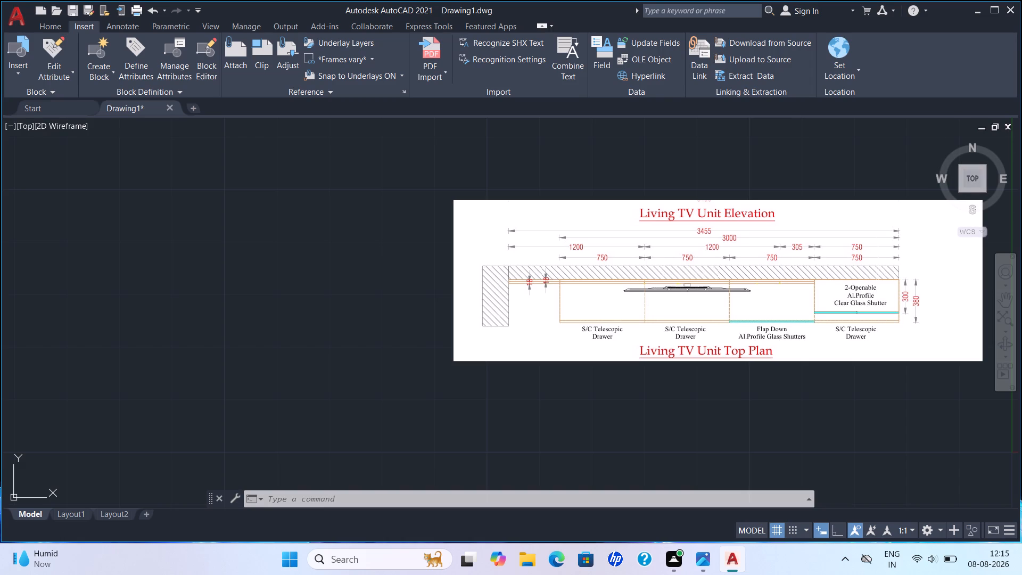
pyautogui.scroll(1, 875, 262)
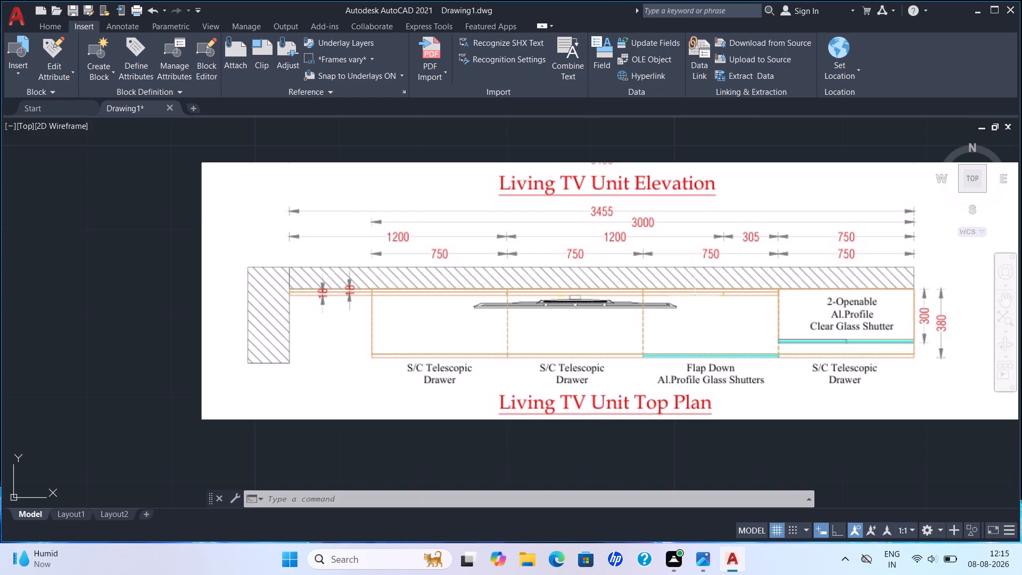
pyautogui.scroll(-1, 696, 300)
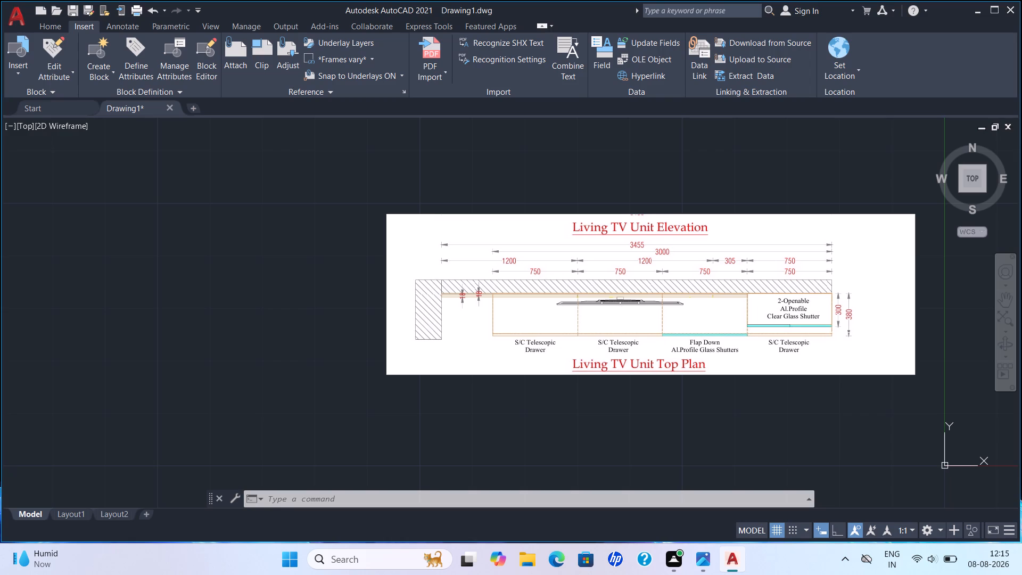
pyautogui.scroll(1, 848, 321)
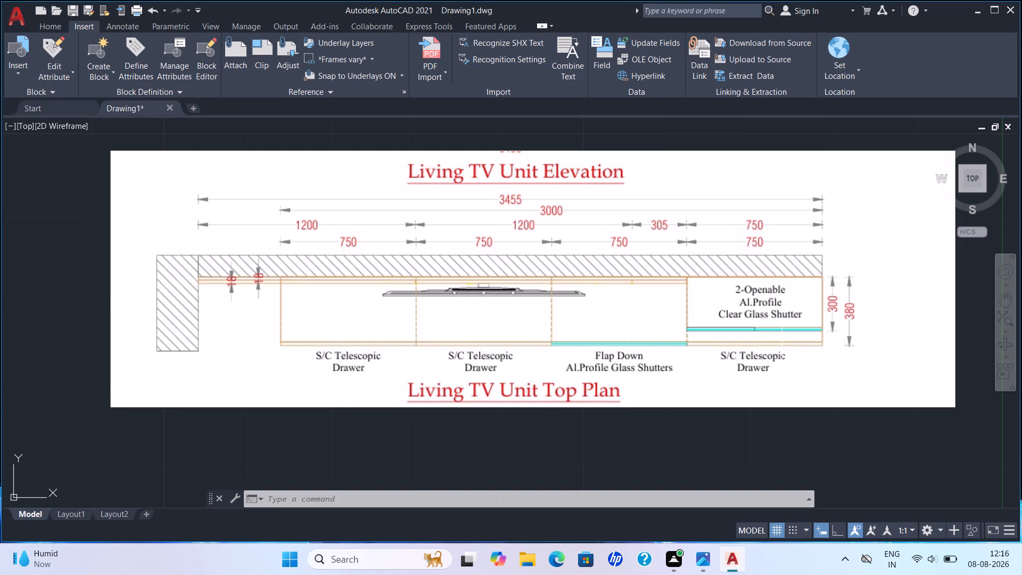
# Examine the TV unit elevation reference image for its panel, drawer and glass shutter dimensions alongside the top plan.
pyautogui.scroll(-4, 1021, 418)
pyautogui.scroll(-2, 861, 403)
pyautogui.moveTo(869, 390); pyautogui.dragTo(588, 384, button='middle')
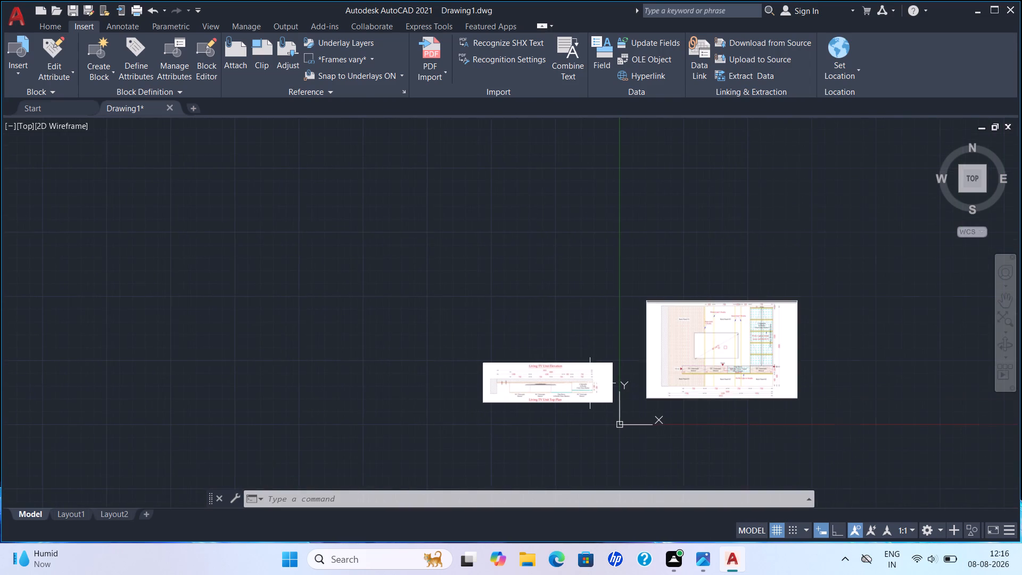
pyautogui.scroll(6, 736, 367)
pyautogui.scroll(-3, 739, 367)
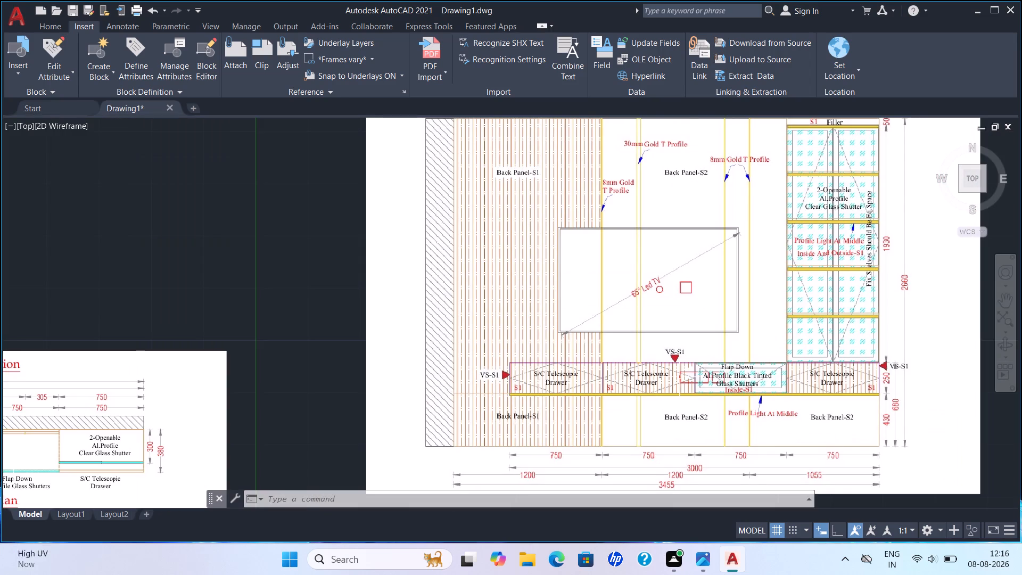
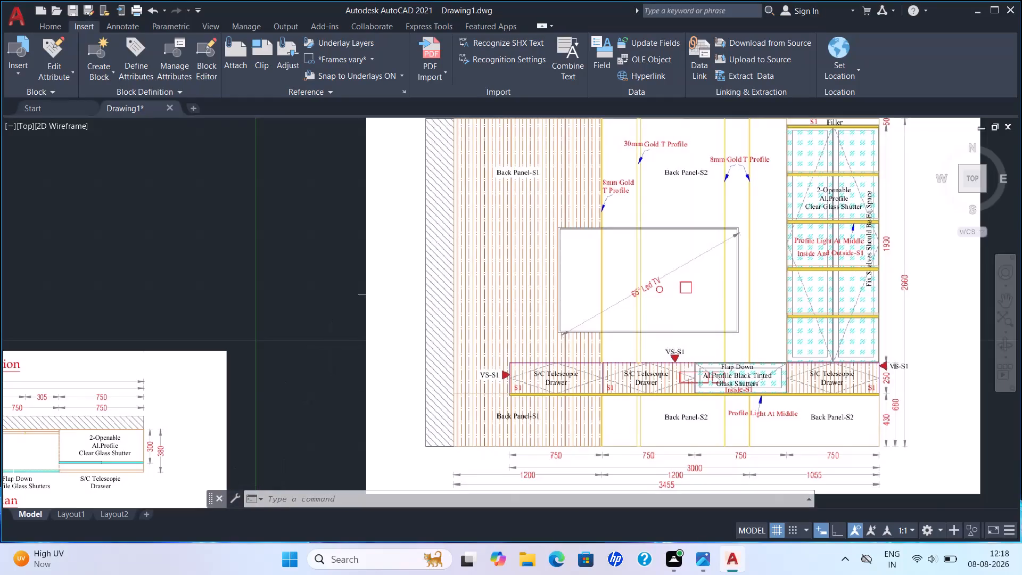
# Examine the elevation reference image's drawer row, glass shutter cabinet and T profile positions along with their width and height dimensions.
pyautogui.scroll(-5, 374, 237)
pyautogui.scroll(5, 413, 256)
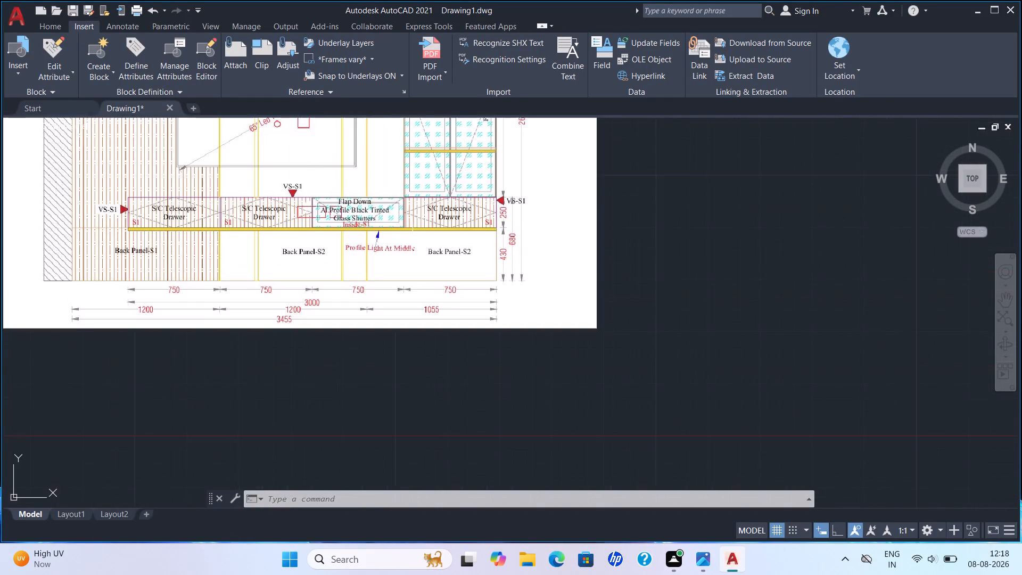
pyautogui.scroll(-1, 408, 253)
pyautogui.moveTo(409, 256); pyautogui.dragTo(420, 309, button='middle')
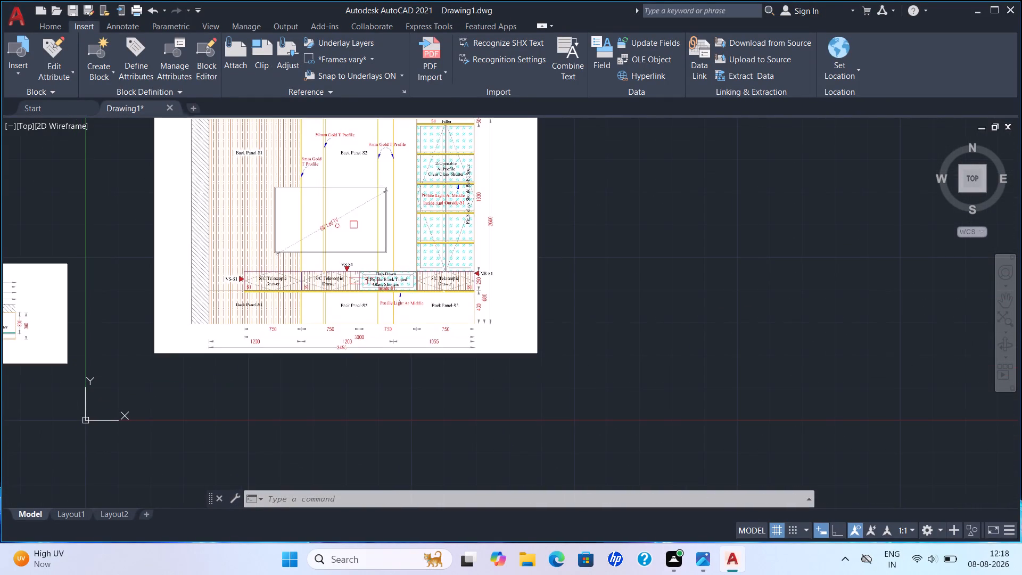
pyautogui.scroll(2, 354, 262)
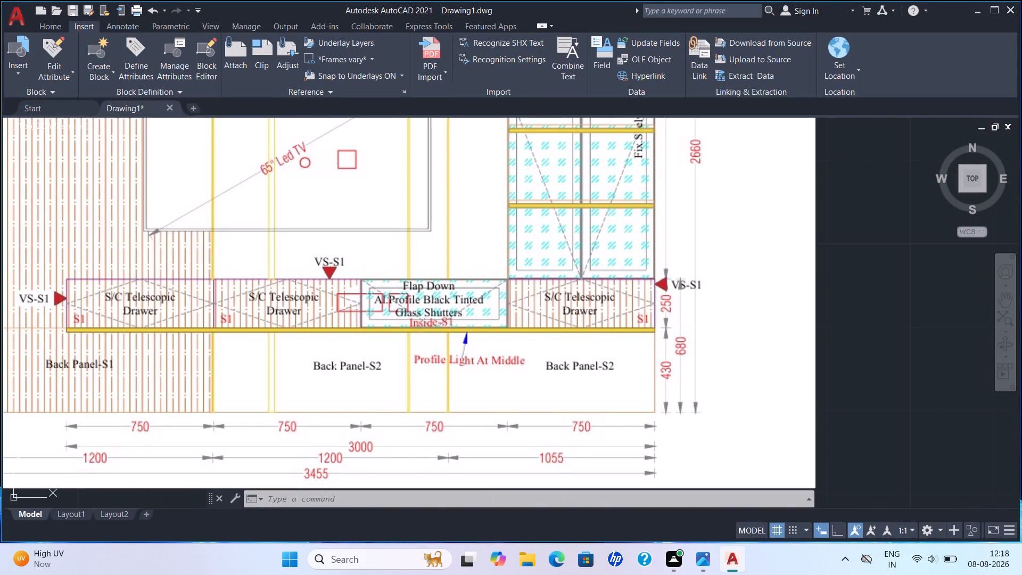
pyautogui.scroll(-2, 353, 373)
pyautogui.scroll(2, 398, 275)
pyautogui.scroll(-1, 397, 284)
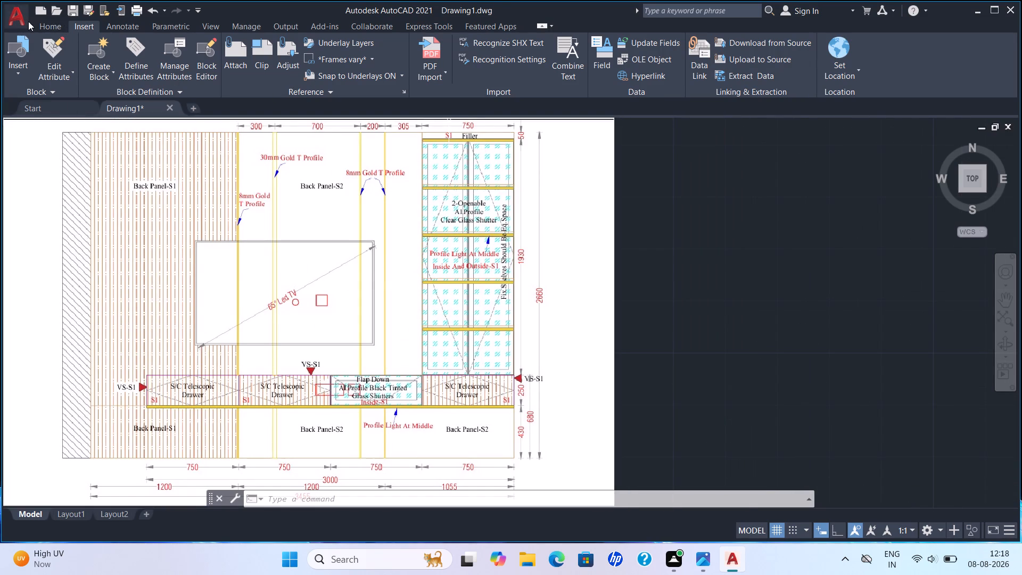
# Check the empty drawing space around both reference images and review the Living TV Unit Top Plan image's dimensions.
pyautogui.click(47, 26)
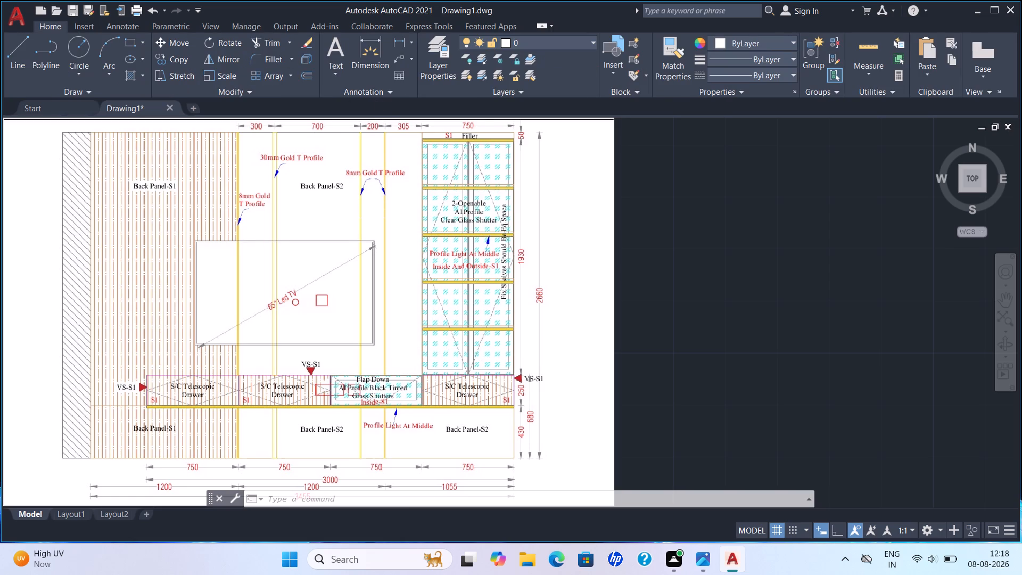
pyautogui.scroll(-3, 533, 224)
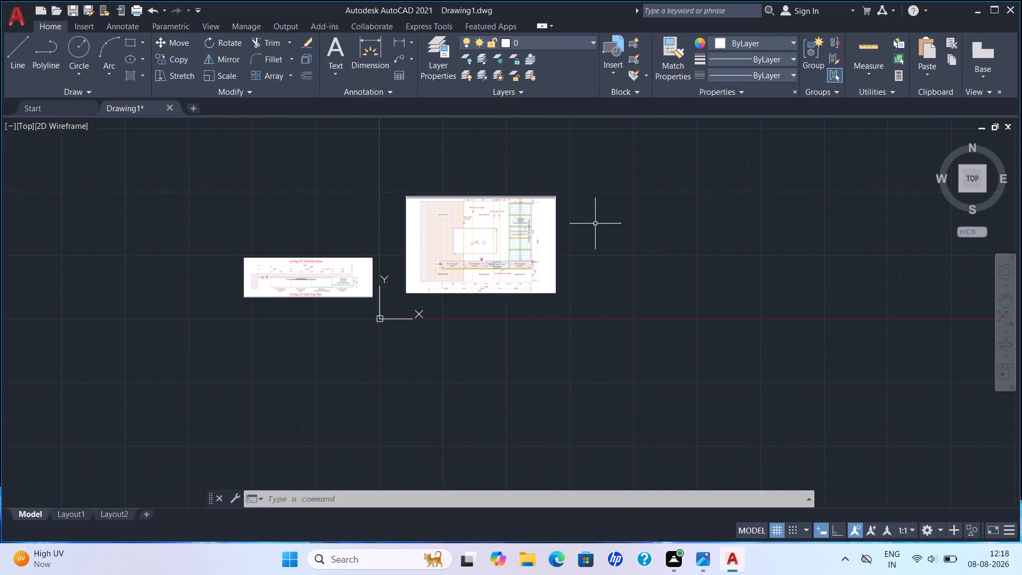
pyautogui.scroll(-1, 608, 217)
pyautogui.moveTo(577, 225); pyautogui.dragTo(204, 277, button='middle')
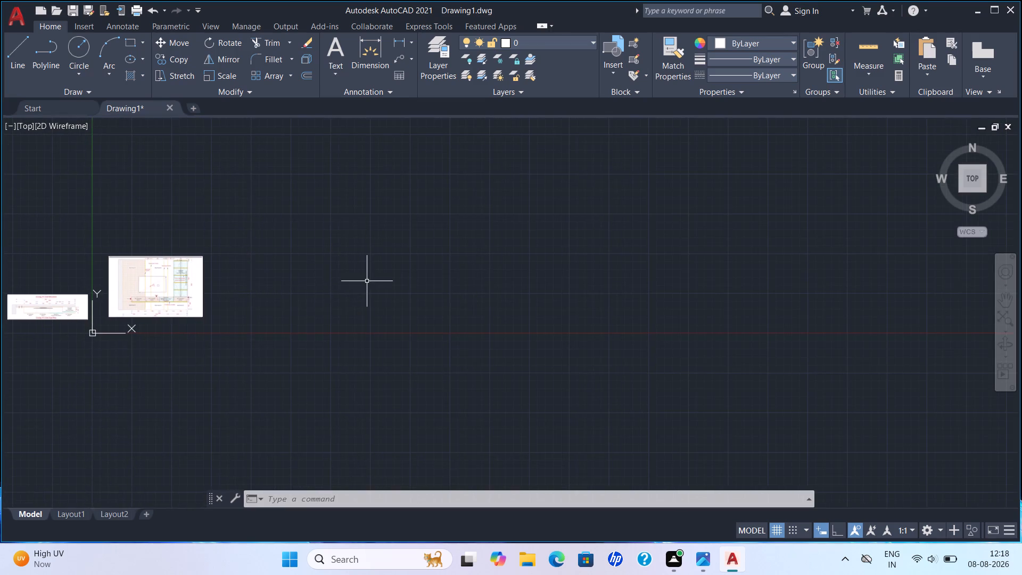
pyautogui.scroll(2, 368, 283)
pyautogui.scroll(-1, 417, 279)
pyautogui.scroll(-1, 482, 279)
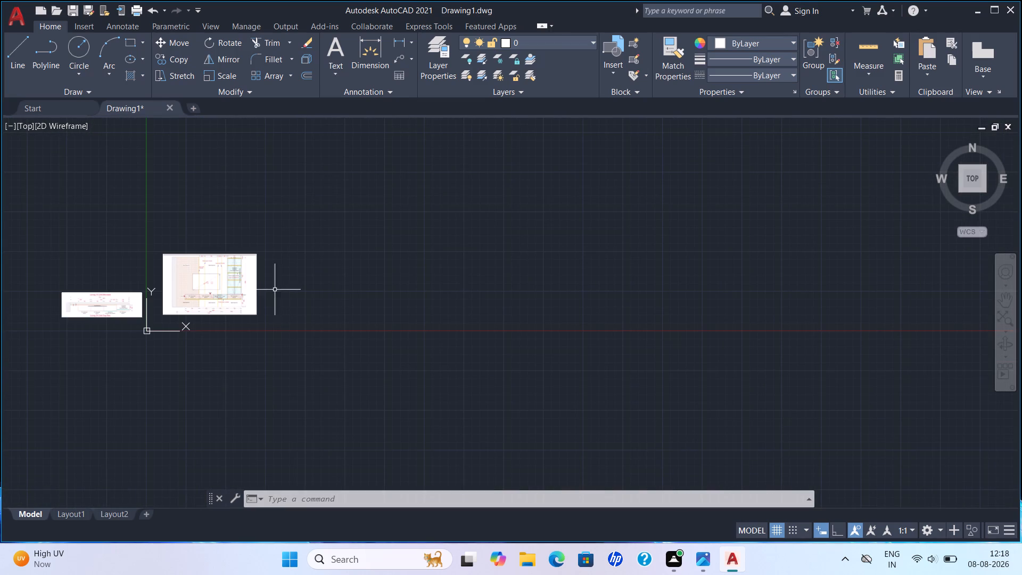
pyautogui.scroll(-1, 222, 280)
pyautogui.moveTo(224, 280); pyautogui.dragTo(815, 262, button='middle')
pyautogui.scroll(1, 768, 283)
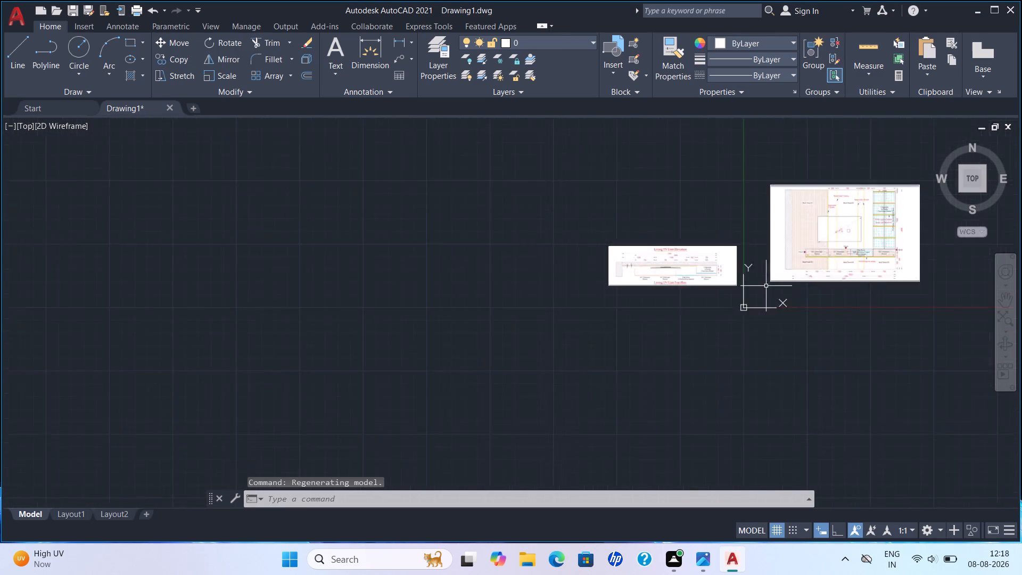
pyautogui.scroll(3, 766, 286)
pyautogui.scroll(1, 529, 231)
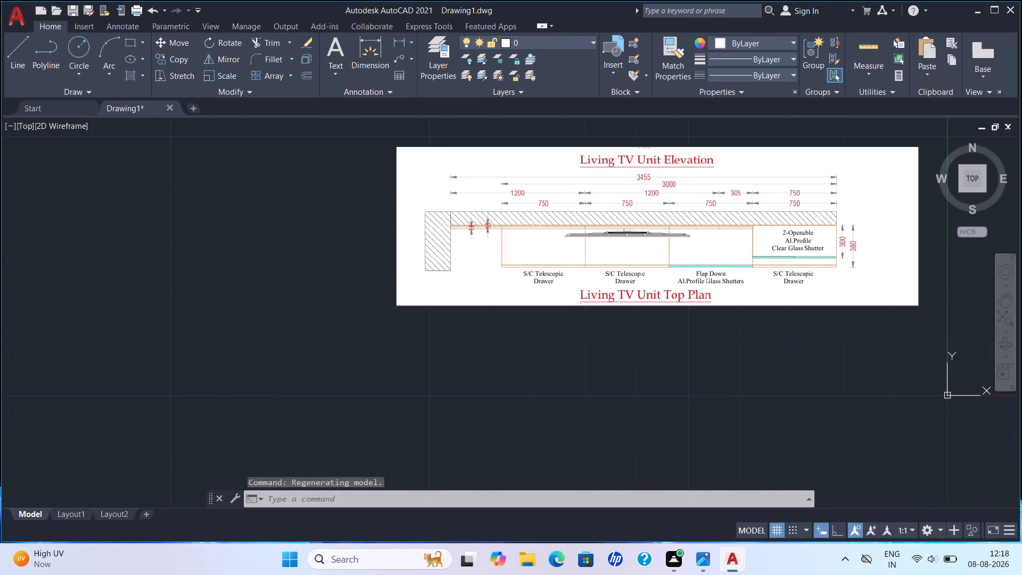
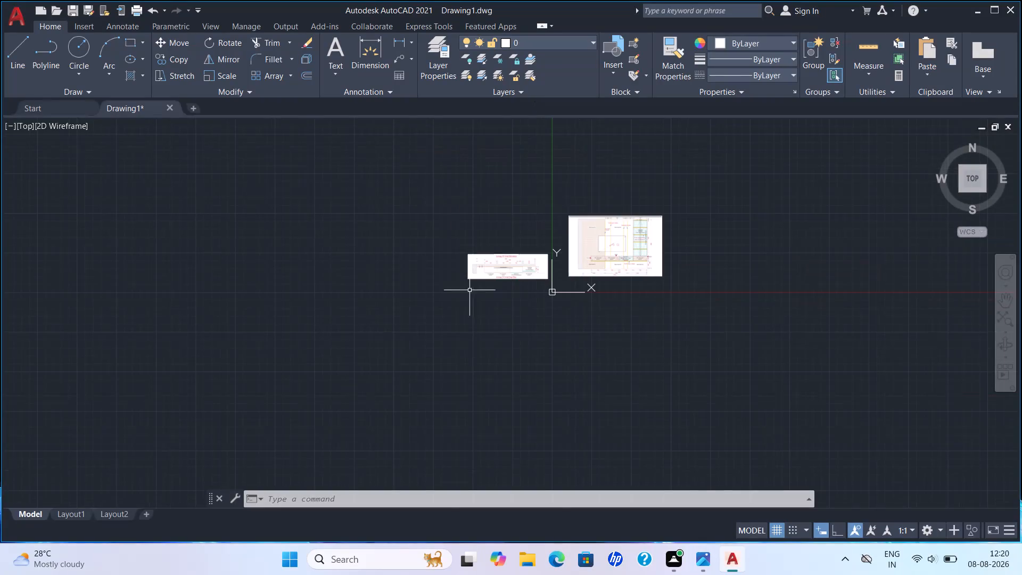
# Add four new layers to the drawing in the Layer Properties Manager.
pyautogui.scroll(-1, 516, 261)
pyautogui.moveTo(516, 258); pyautogui.dragTo(642, 233, button='middle')
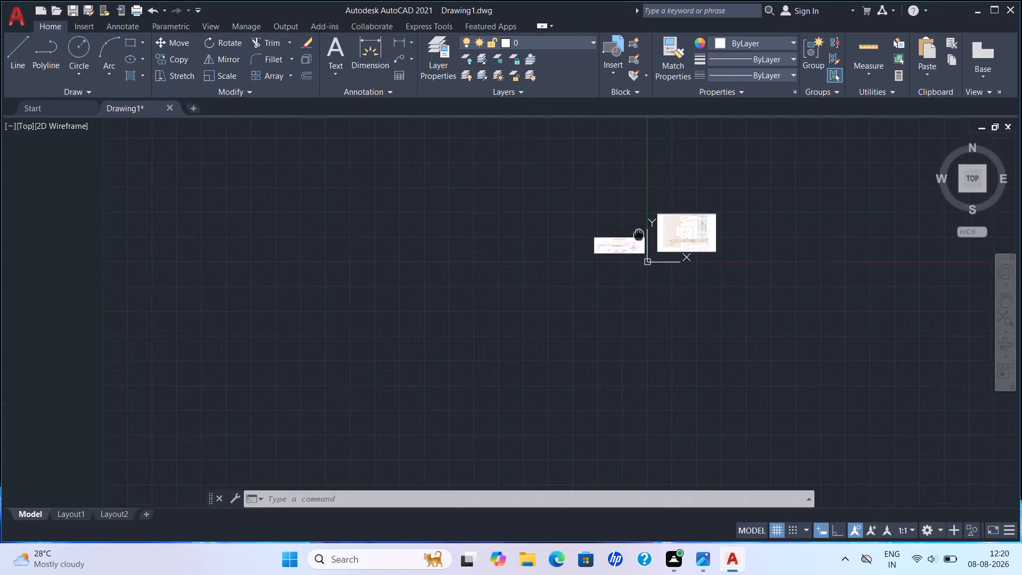
pyautogui.moveTo(642, 233); pyautogui.dragTo(789, 244, button='middle')
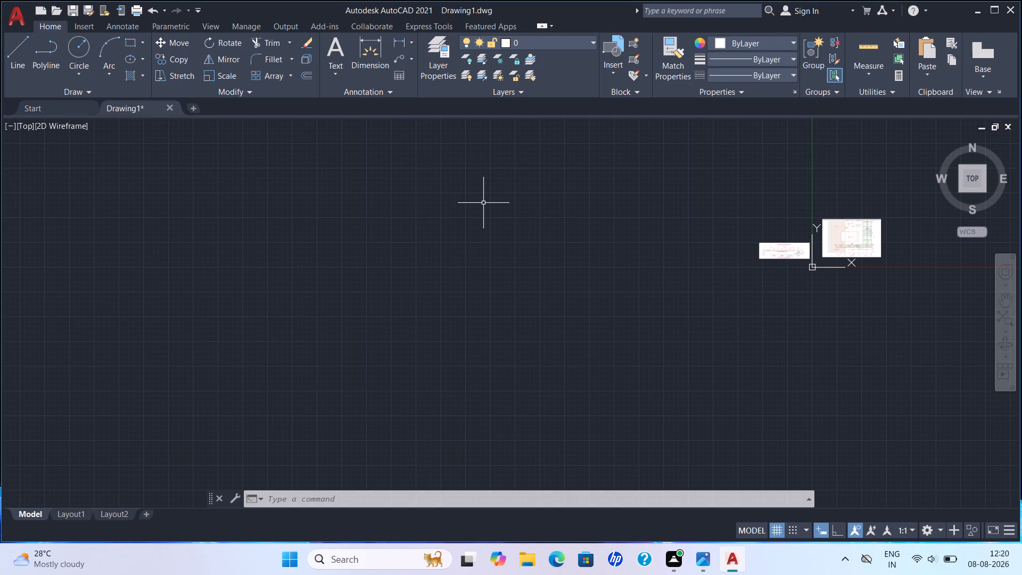
pyautogui.click(441, 45)
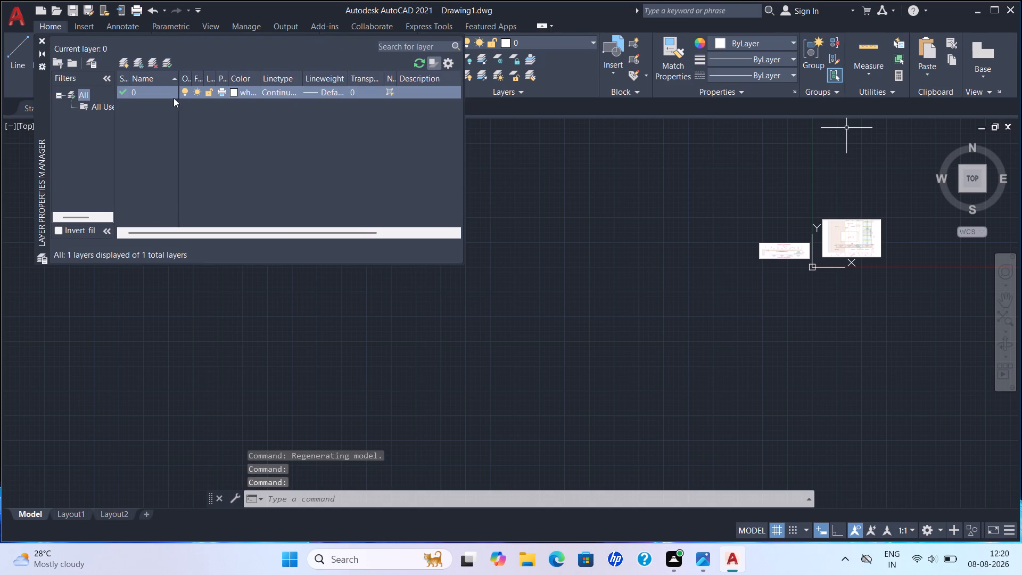
pyautogui.click(126, 67)
pyautogui.click(125, 67)
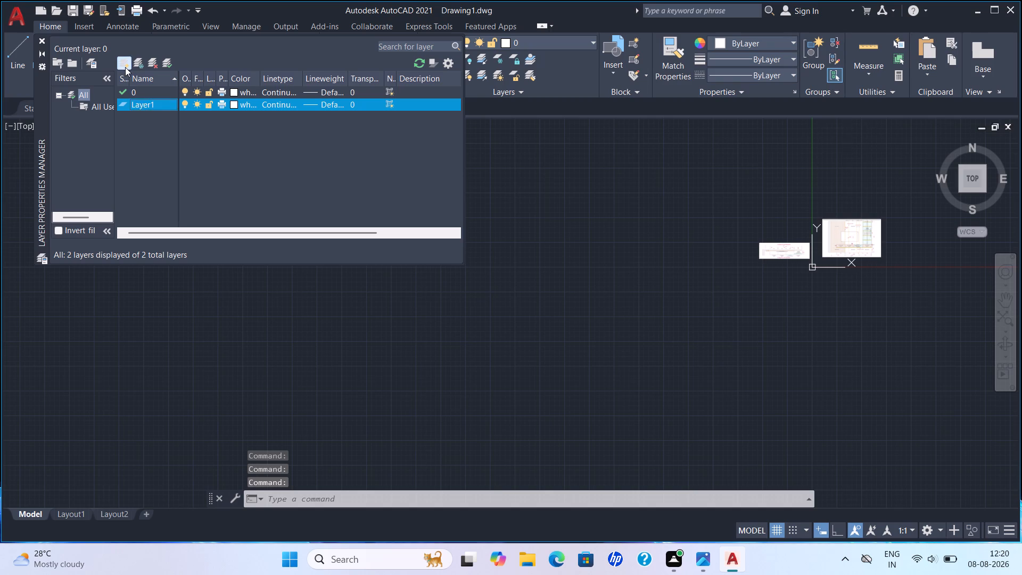
pyautogui.doubleClick(125, 67)
pyautogui.click(122, 71)
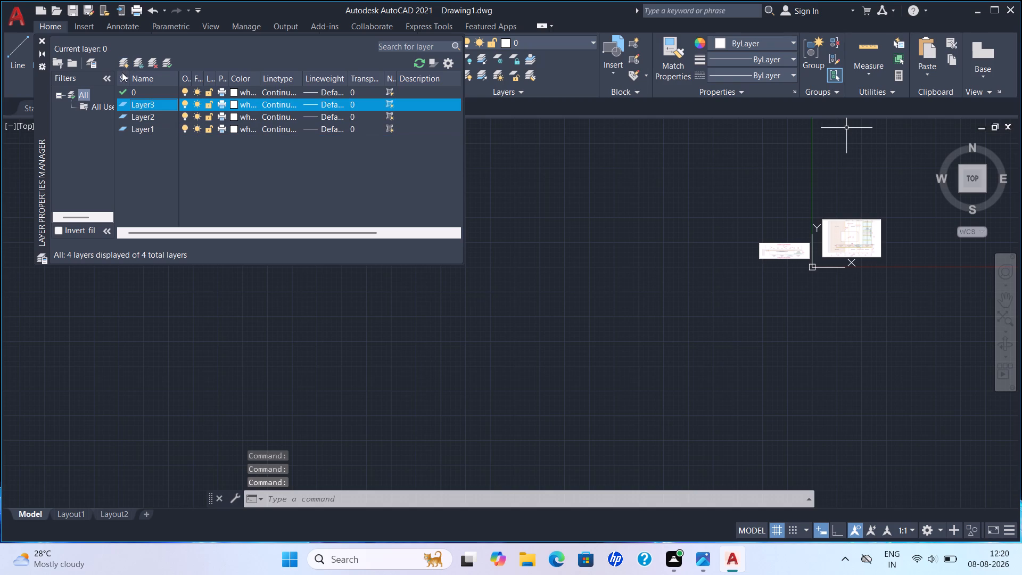
pyautogui.click(124, 62)
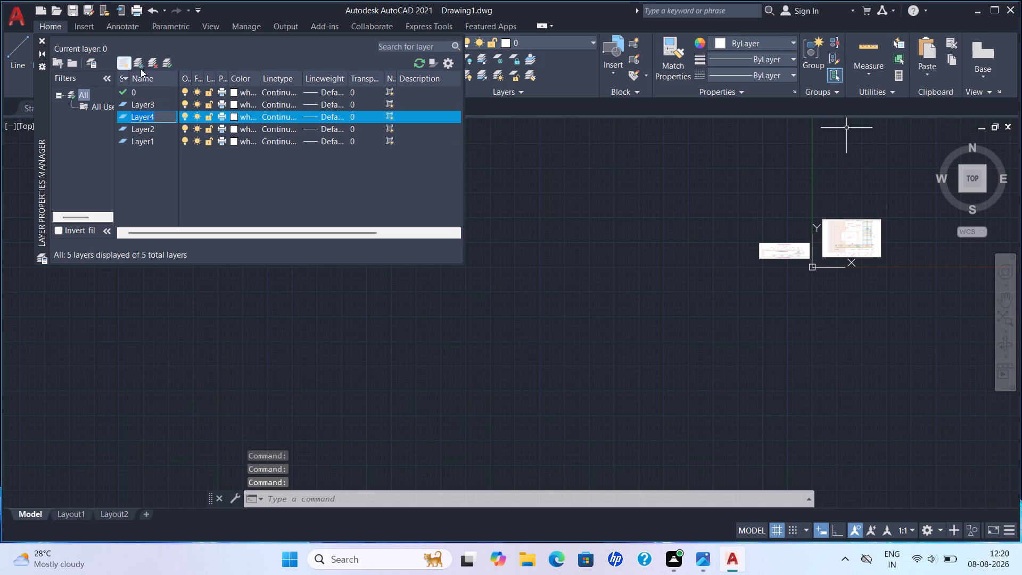
pyautogui.scroll(6, 156, 132)
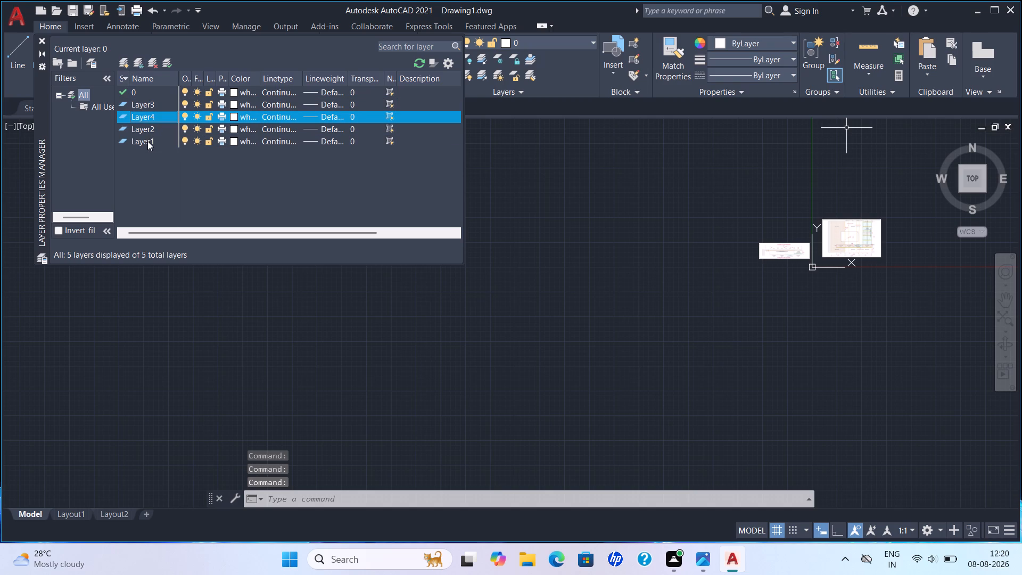
# Make Layer1 the current layer and open its name for editing, clearing the existing text.
pyautogui.click(152, 141)
pyautogui.tripleClick(157, 139)
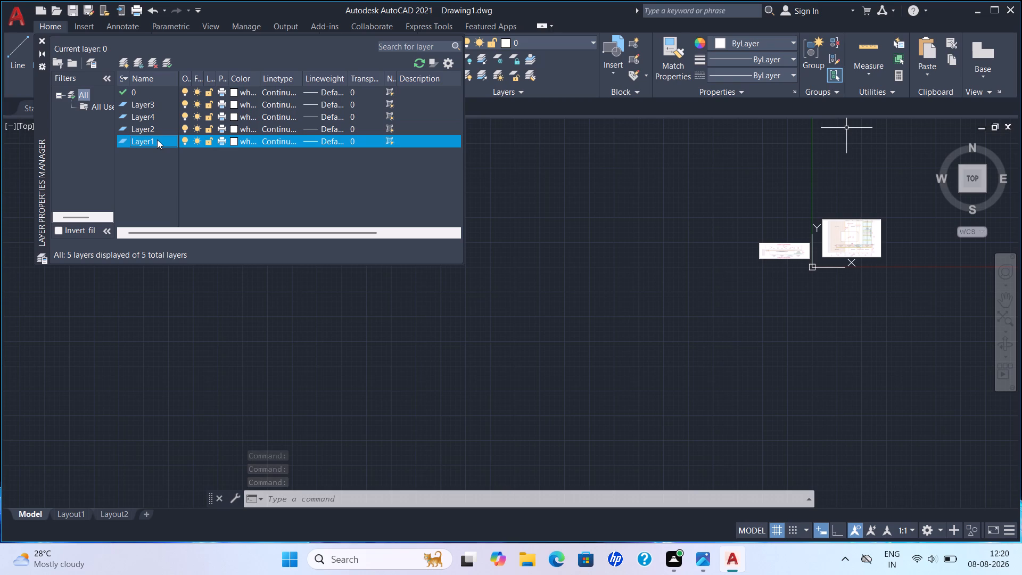
pyautogui.doubleClick(157, 139)
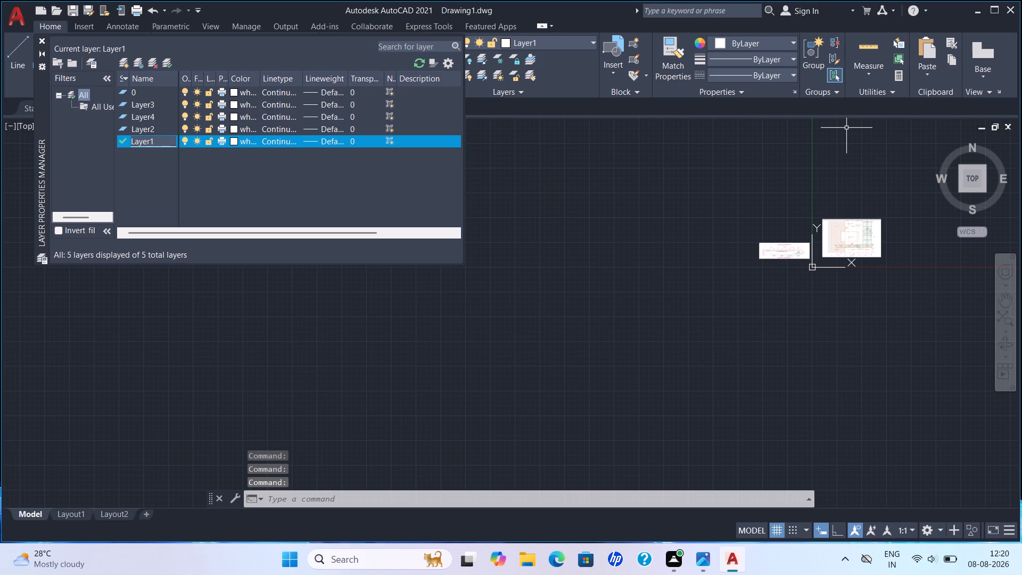
pyautogui.press('BackSpace')
pyautogui.press('BackSpace')
pyautogui.press('BackSpace')
pyautogui.press('BackSpace')
pyautogui.press('BackSpace')
pyautogui.press('BackSpace')
pyautogui.press('BackSpace')
pyautogui.press('BackSpace')
pyautogui.press('BackSpace')
pyautogui.press('BackSpace')
pyautogui.press('BackSpace')
pyautogui.press('BackSpace')
pyautogui.press('BackSpace')
pyautogui.press('BackSpace')
pyautogui.press('BackSpace')
pyautogui.press('BackSpace')
pyautogui.press('BackSpace')
pyautogui.press('BackSpace')
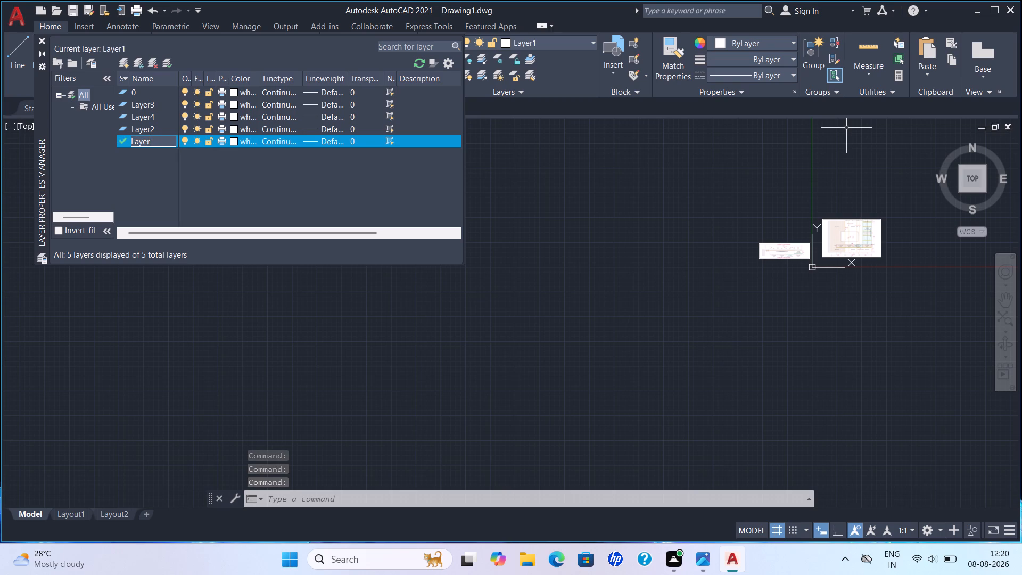
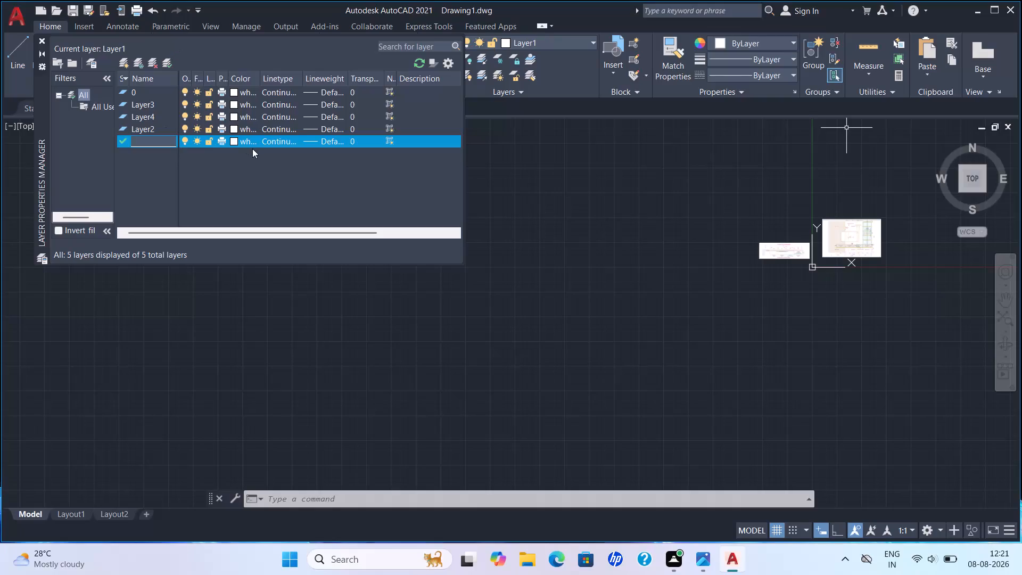
# Name the current layer dim and set its colour to dark red, index 12.
pyautogui.write('dim')
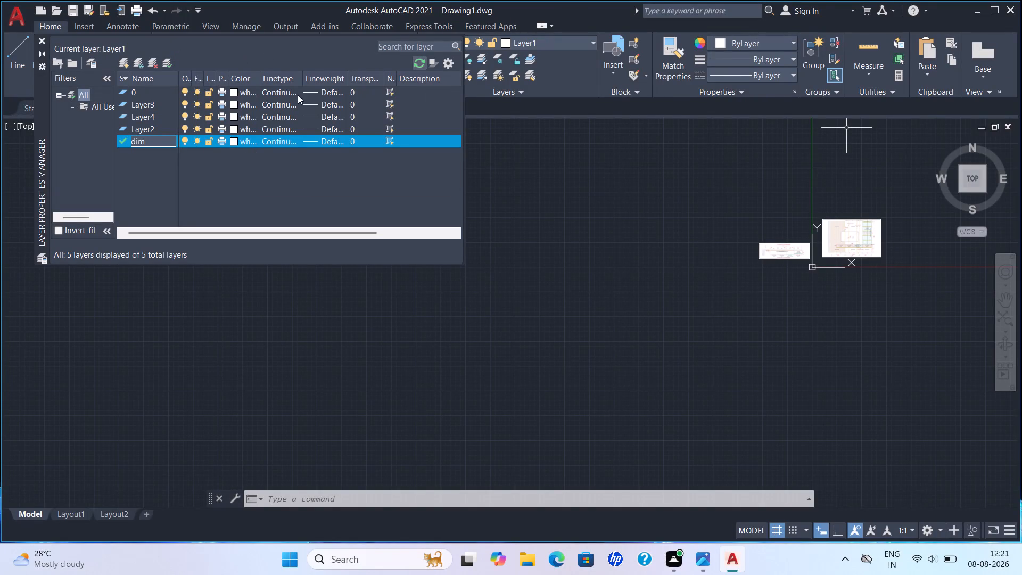
pyautogui.click(229, 135)
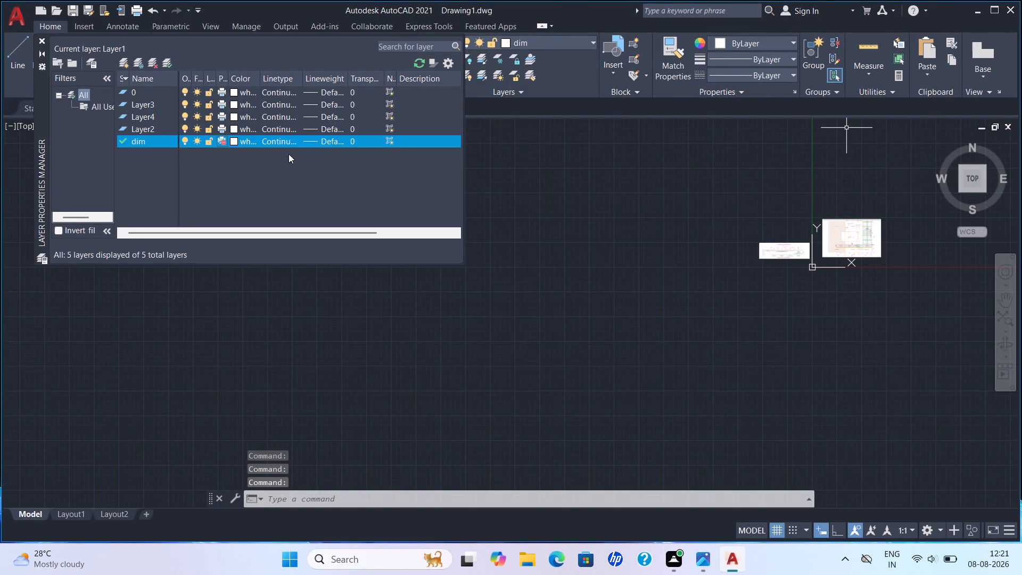
pyautogui.click(233, 144)
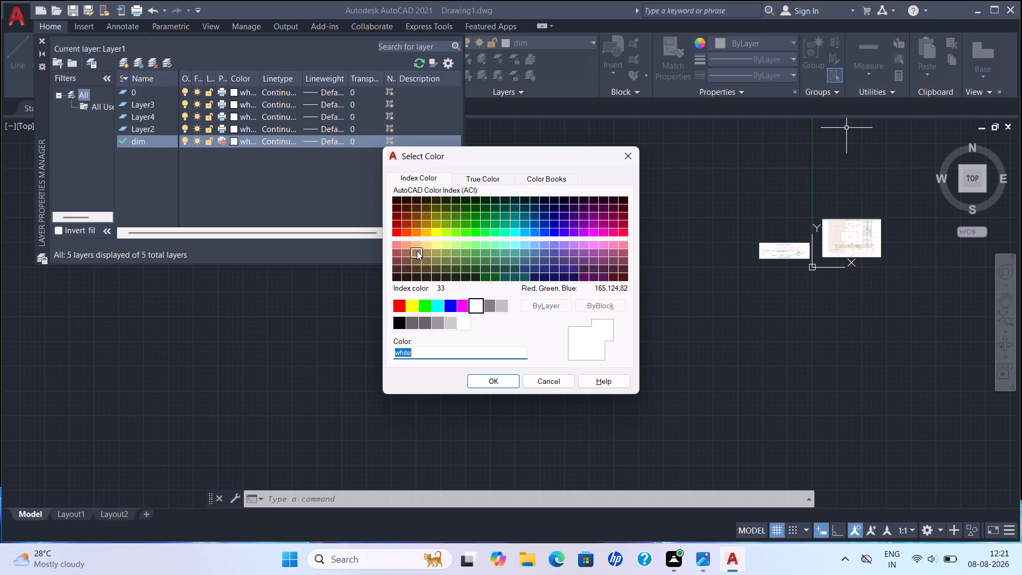
pyautogui.click(394, 305)
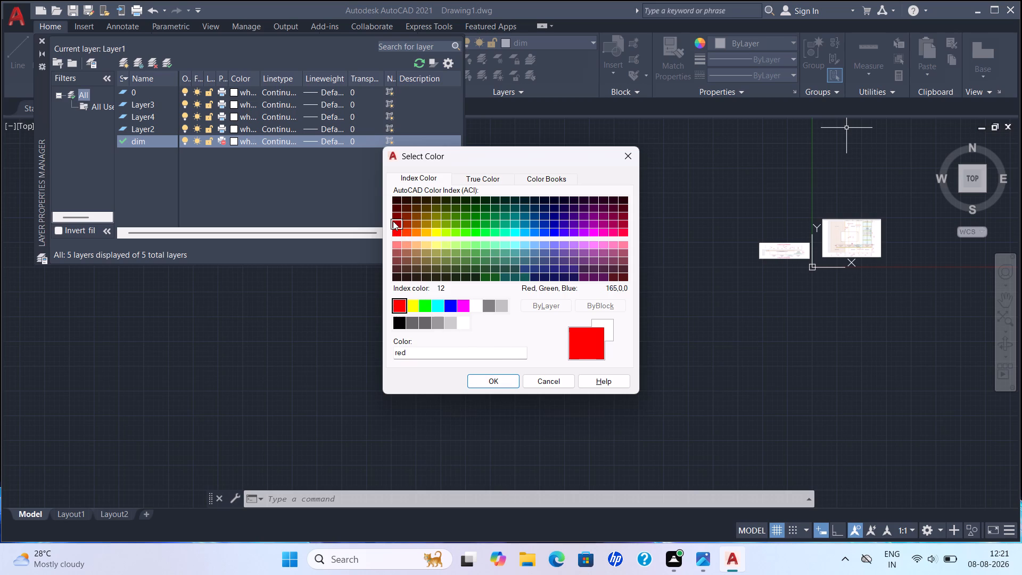
pyautogui.click(393, 222)
pyautogui.click(501, 374)
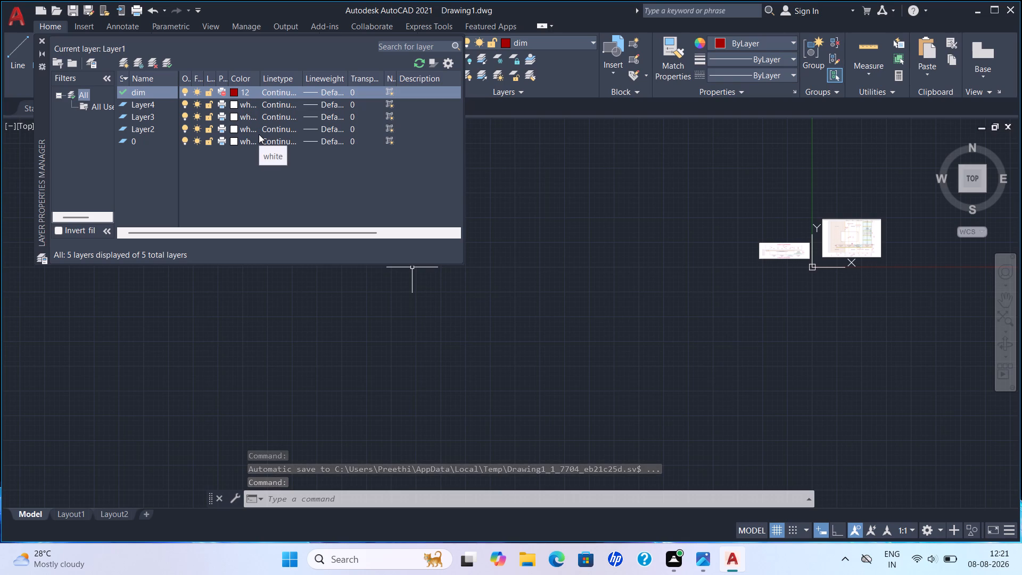
# Rename Layer2 as line and set its colour to orange, index 30.
pyautogui.click(172, 128)
pyautogui.click(170, 128)
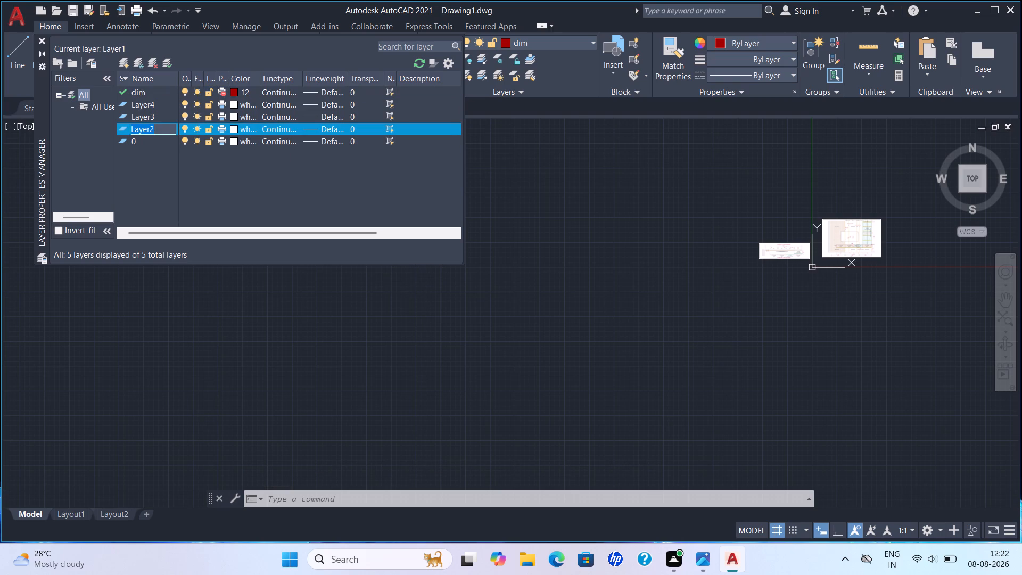
pyautogui.press('BackSpace')
pyautogui.press('BackSpace')
pyautogui.press('BackSpace')
pyautogui.press('BackSpace')
pyautogui.press('BackSpace')
pyautogui.press('BackSpace')
pyautogui.write('linr')
pyautogui.press('BackSpace')
pyautogui.press('e')
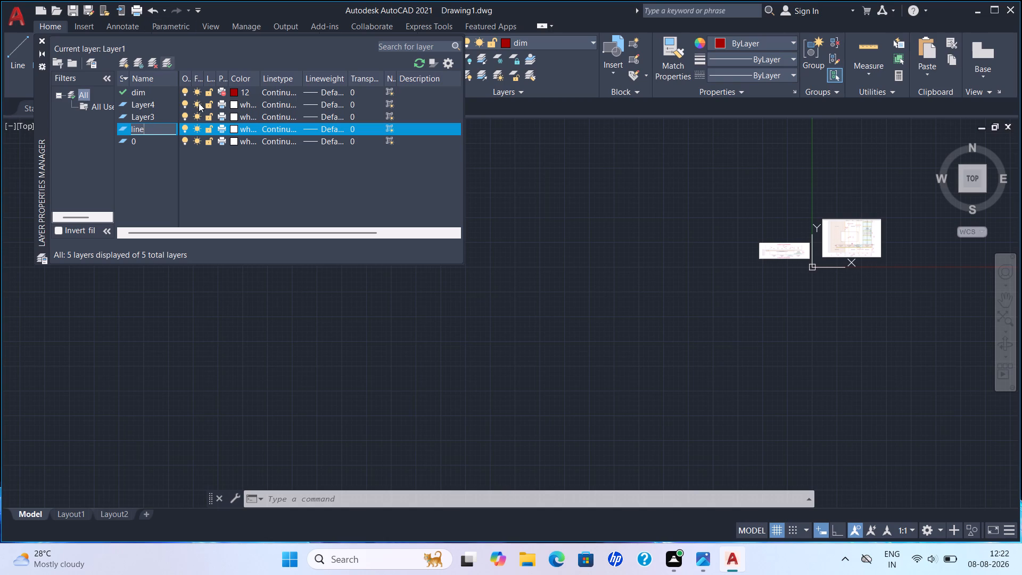
pyautogui.click(237, 127)
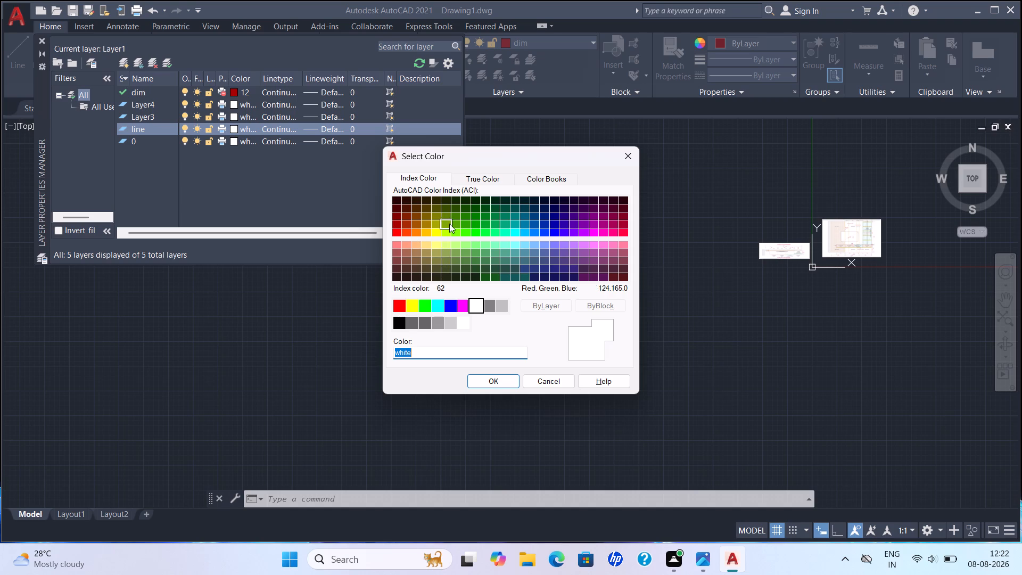
pyautogui.click(413, 233)
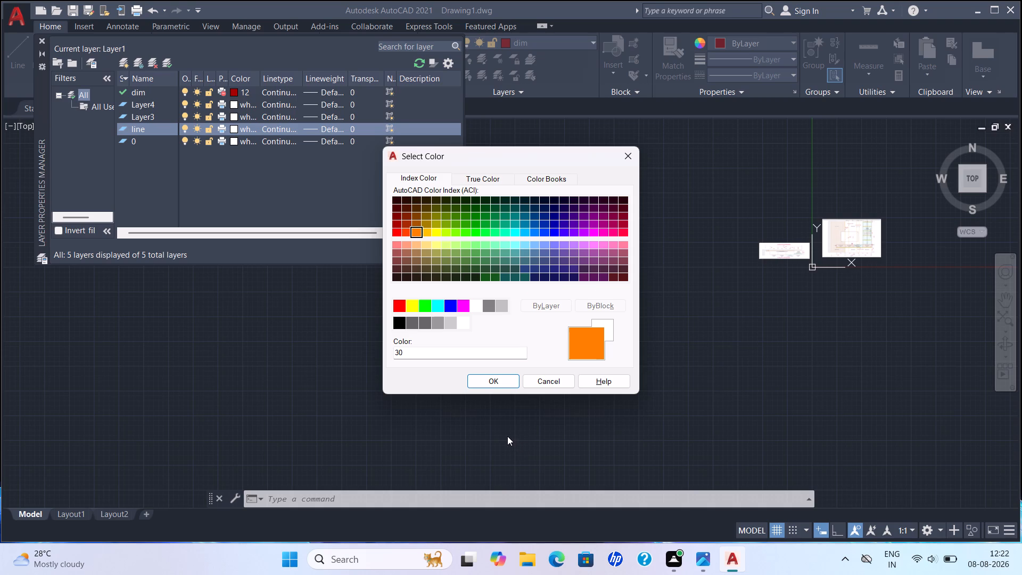
pyautogui.click(500, 374)
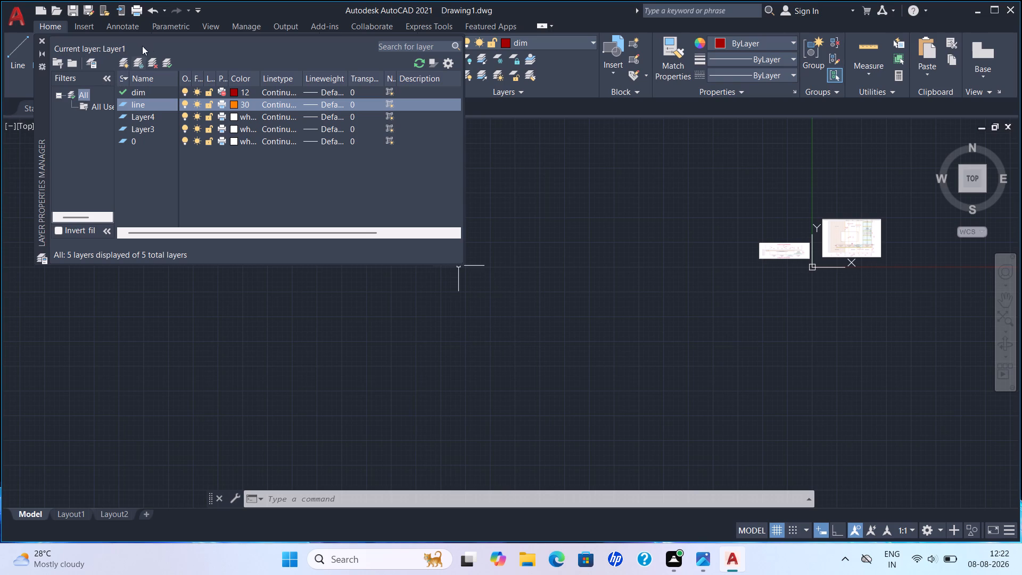
# Rename Layer4 as a line, set its colour to cyan, and close the Layer Properties Manager.
pyautogui.click(163, 114)
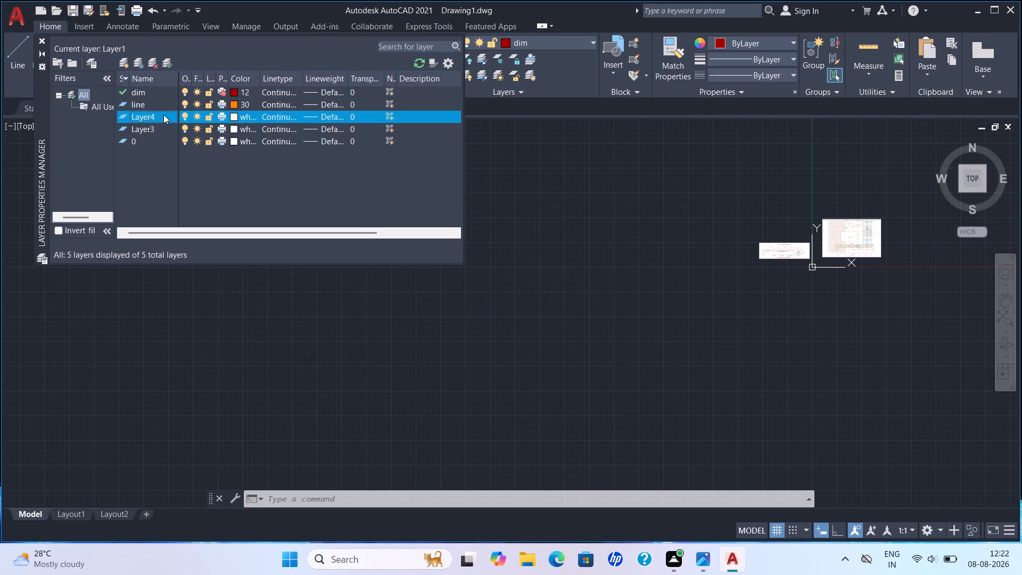
pyautogui.click(163, 114)
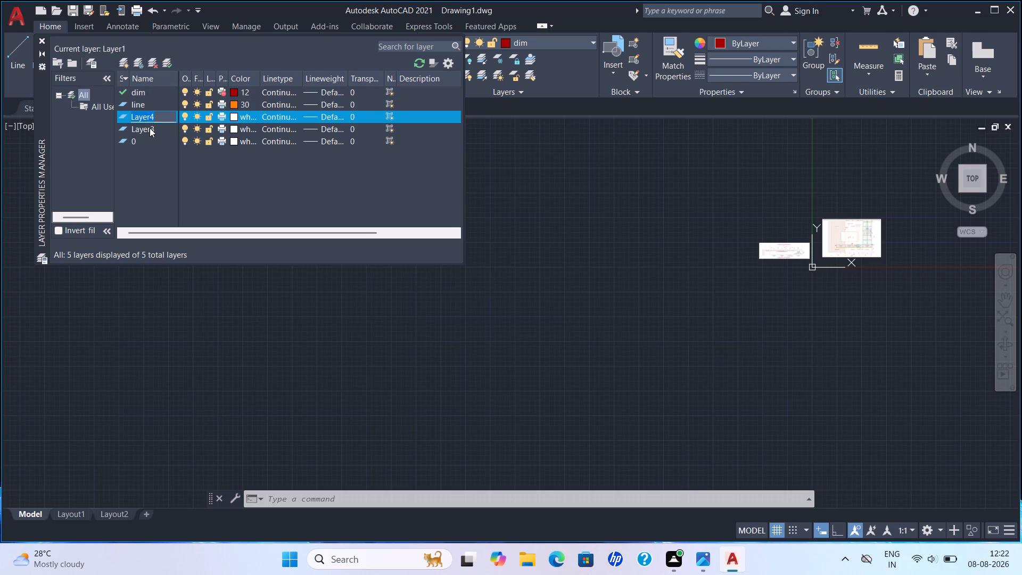
pyautogui.press('BackSpace')
pyautogui.press('BackSpace')
pyautogui.press('BackSpace')
pyautogui.press('BackSpace')
pyautogui.press('BackSpace')
pyautogui.write('a line')
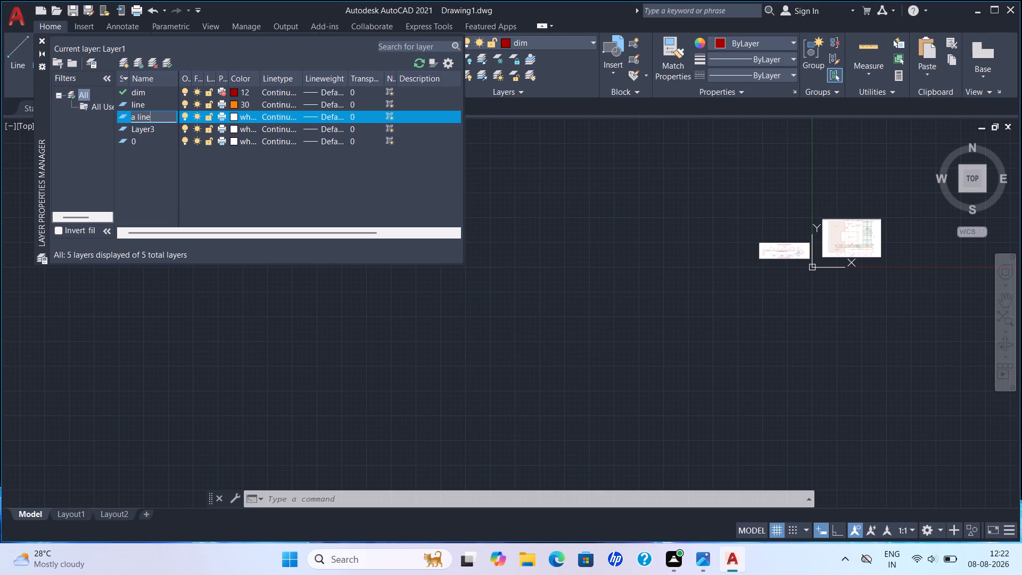
pyautogui.click(235, 115)
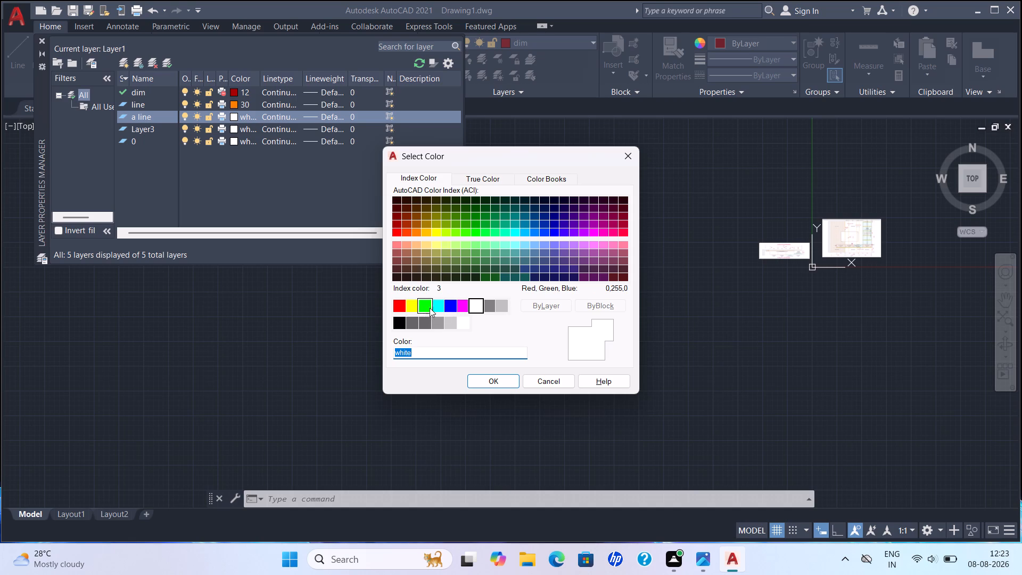
pyautogui.click(443, 308)
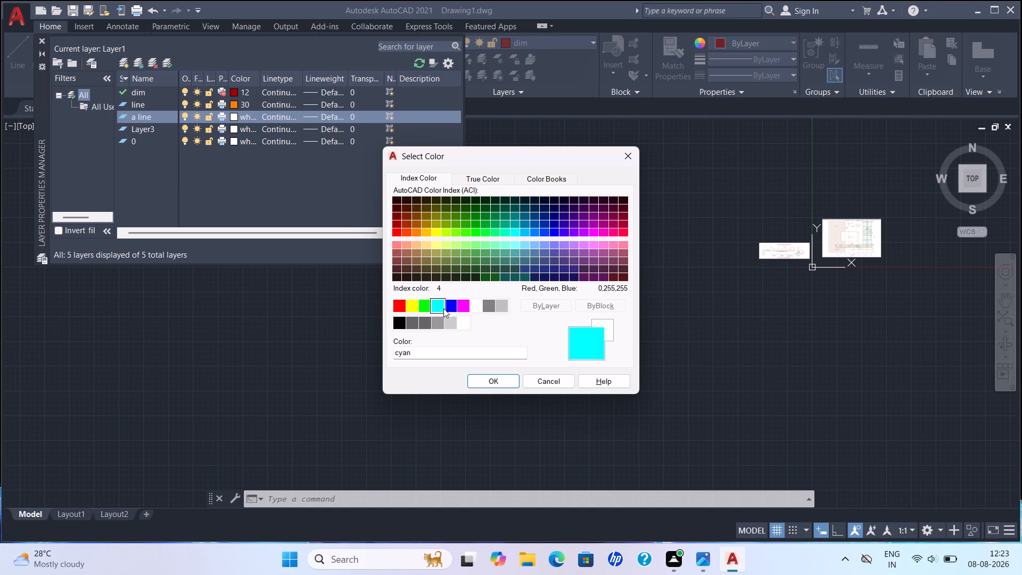
pyautogui.click(484, 380)
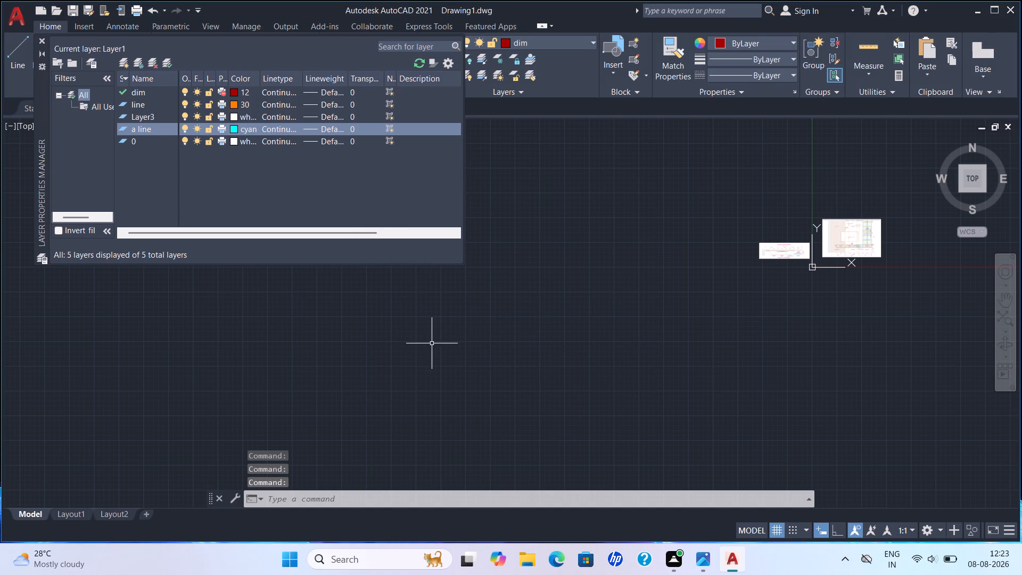
pyautogui.press('Escape')
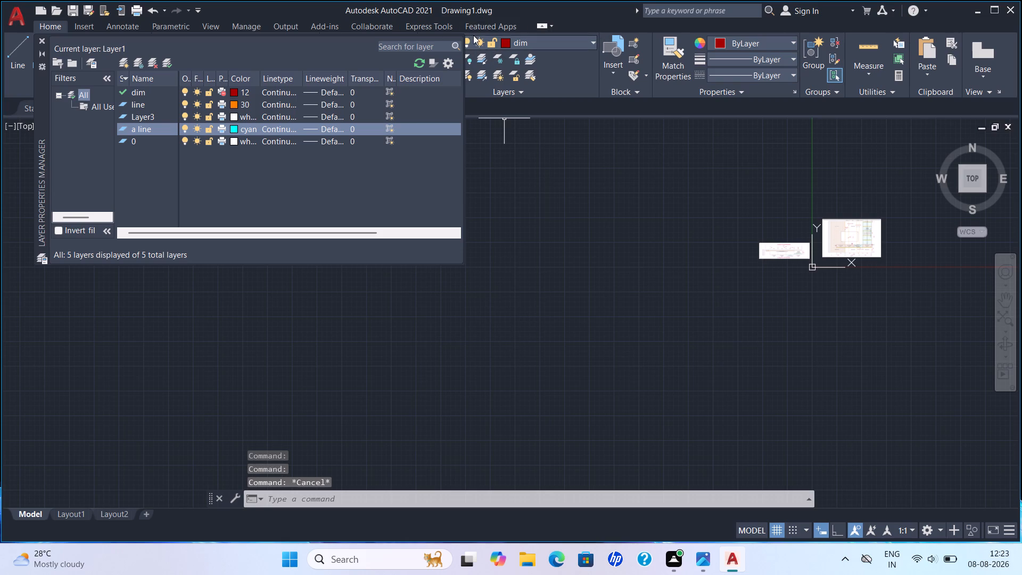
pyautogui.click(38, 42)
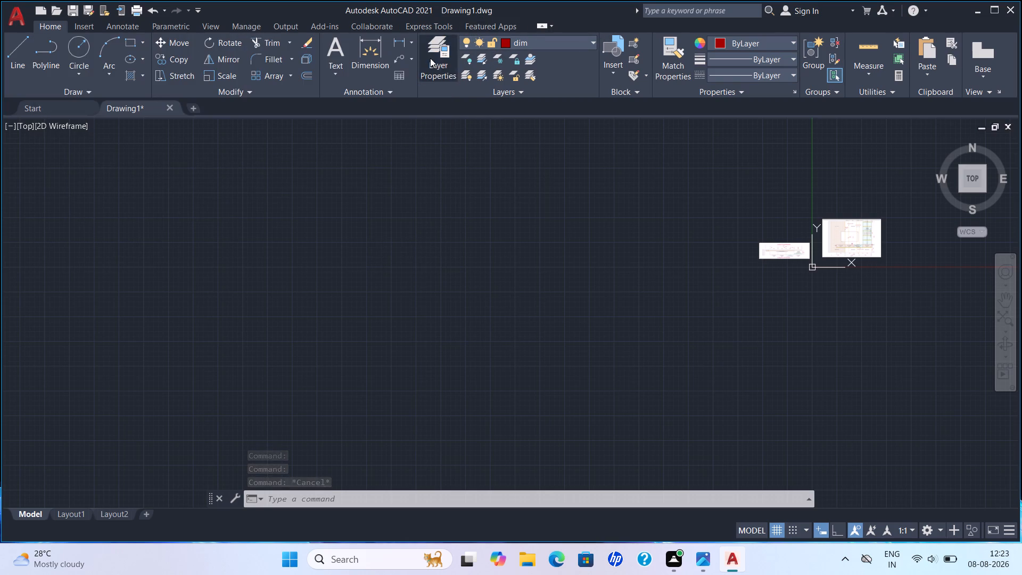
# Open the choice of current layer for the drawing.
pyautogui.click(590, 42)
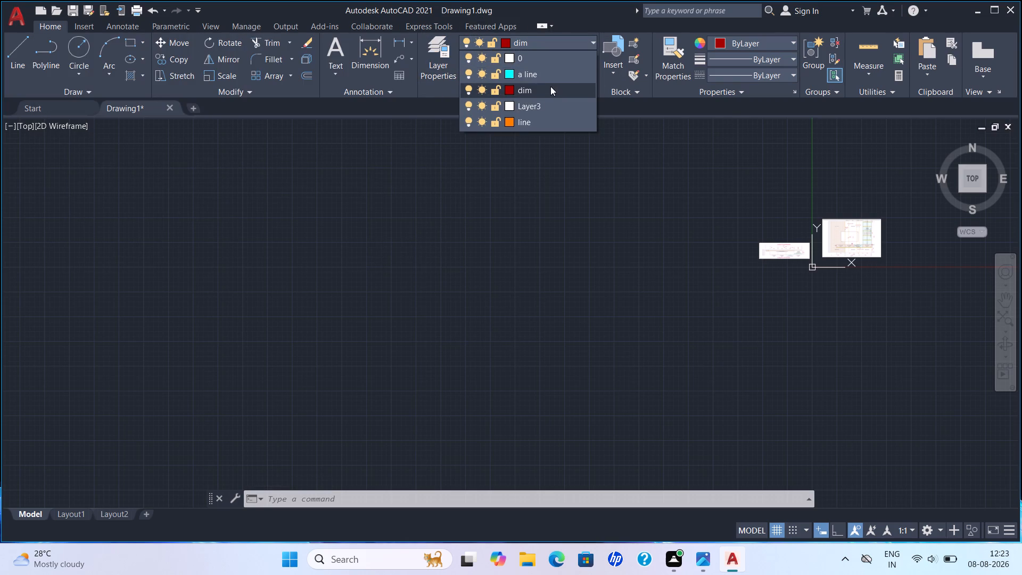
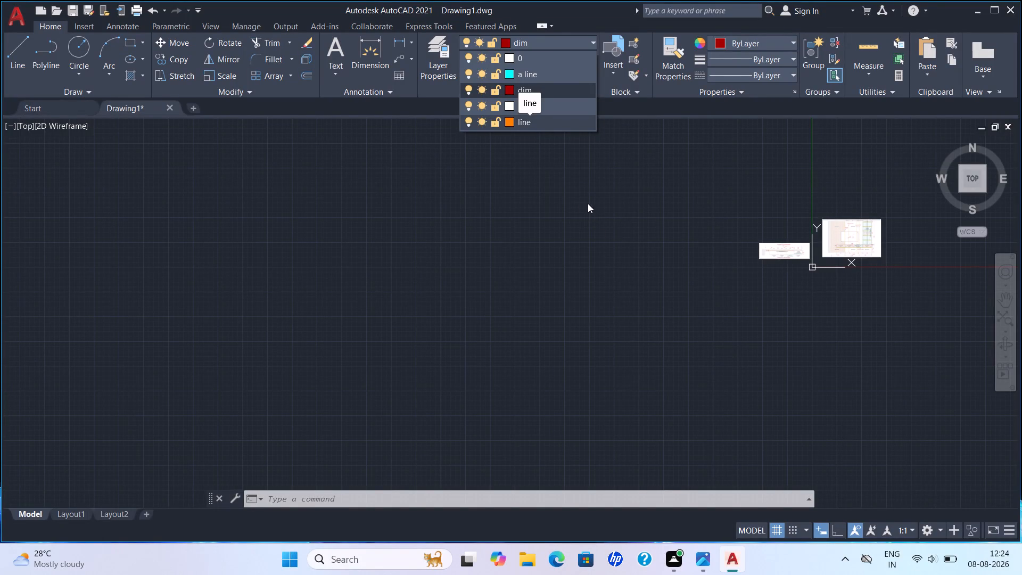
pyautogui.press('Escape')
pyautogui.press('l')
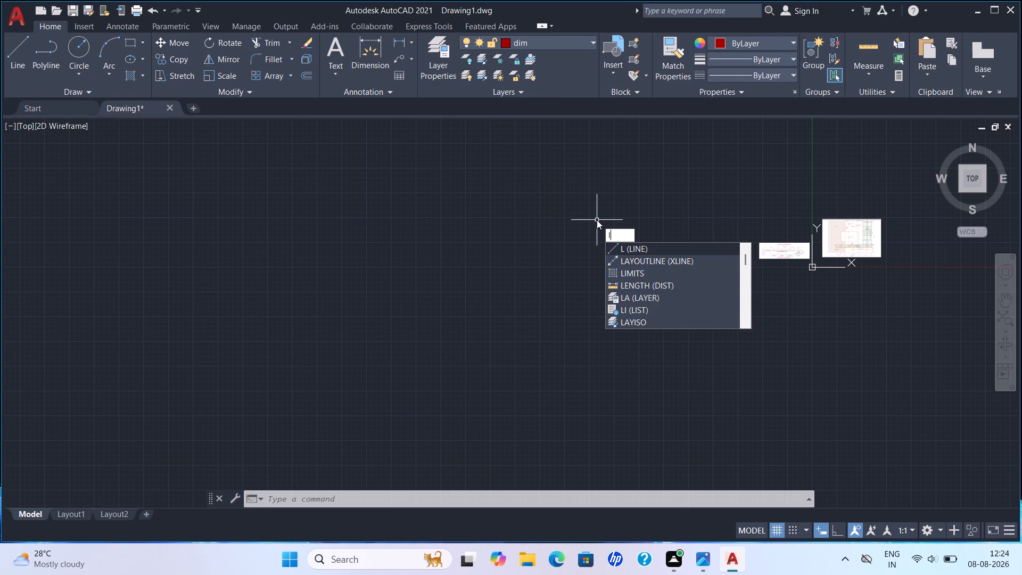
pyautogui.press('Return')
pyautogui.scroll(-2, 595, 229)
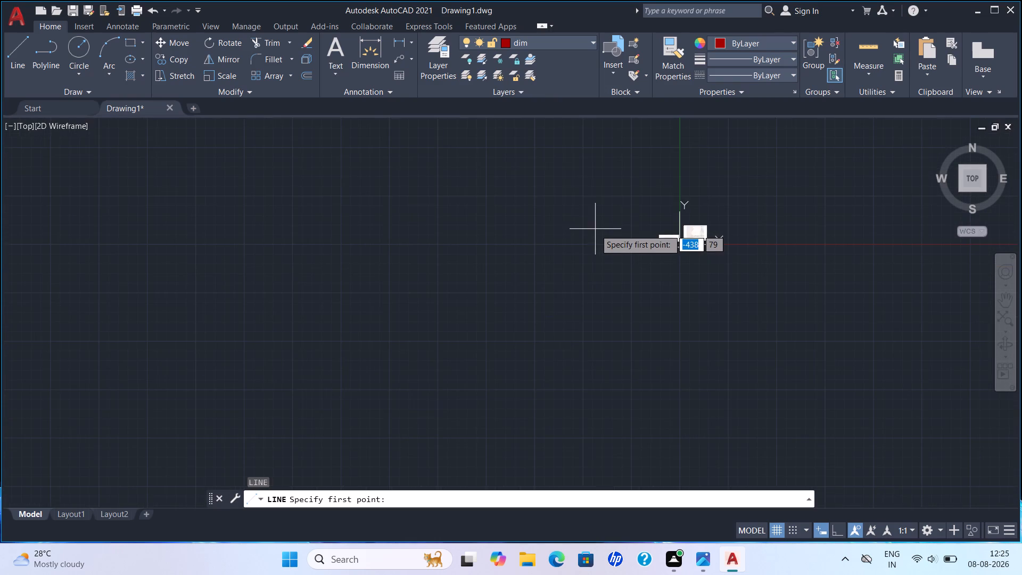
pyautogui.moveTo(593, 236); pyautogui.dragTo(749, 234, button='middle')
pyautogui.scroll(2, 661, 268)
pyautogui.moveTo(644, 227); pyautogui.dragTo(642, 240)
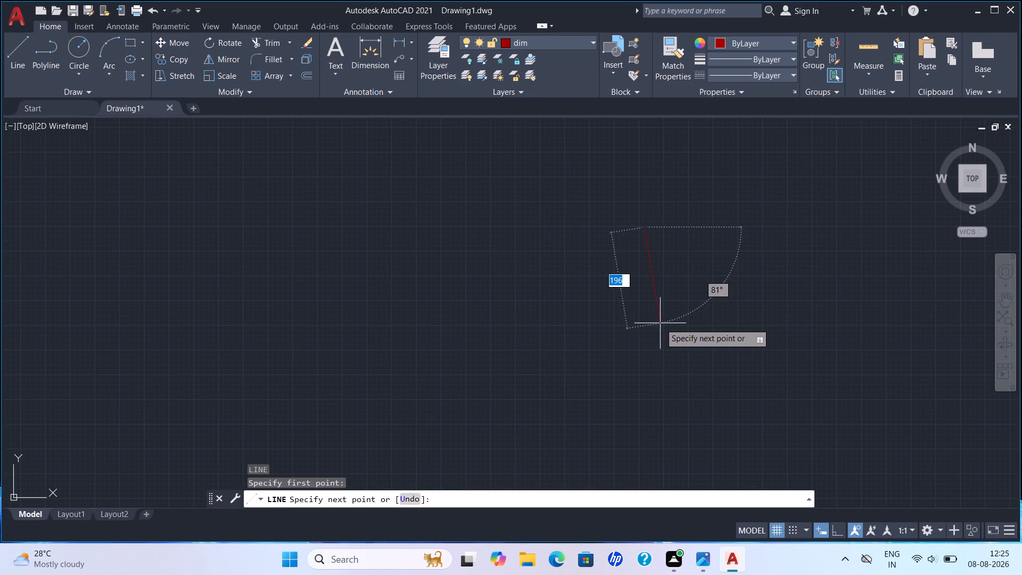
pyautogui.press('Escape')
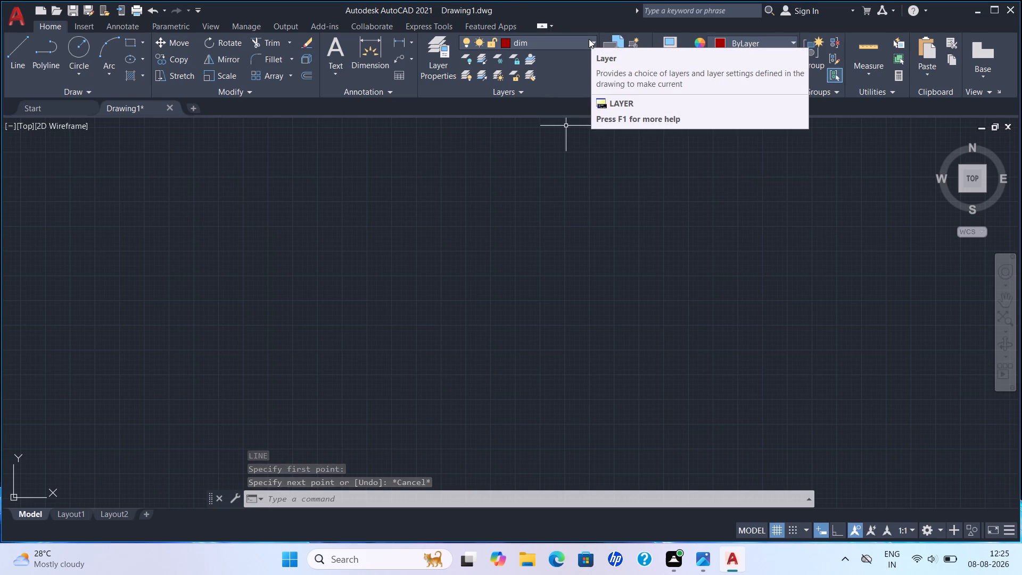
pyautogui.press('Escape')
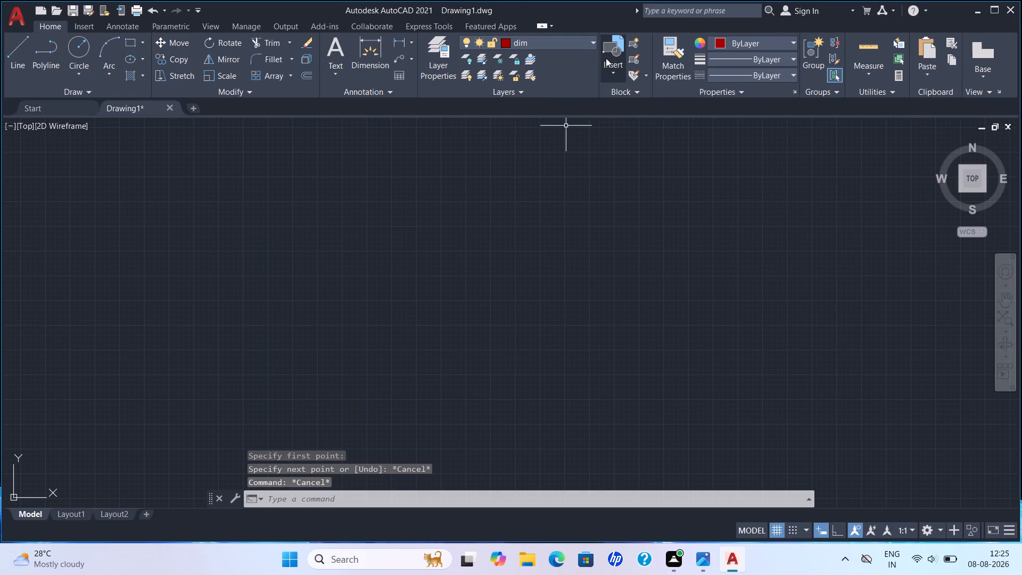
# Make the orange line layer the current layer.
pyautogui.moveTo(596, 40); pyautogui.dragTo(596, 45)
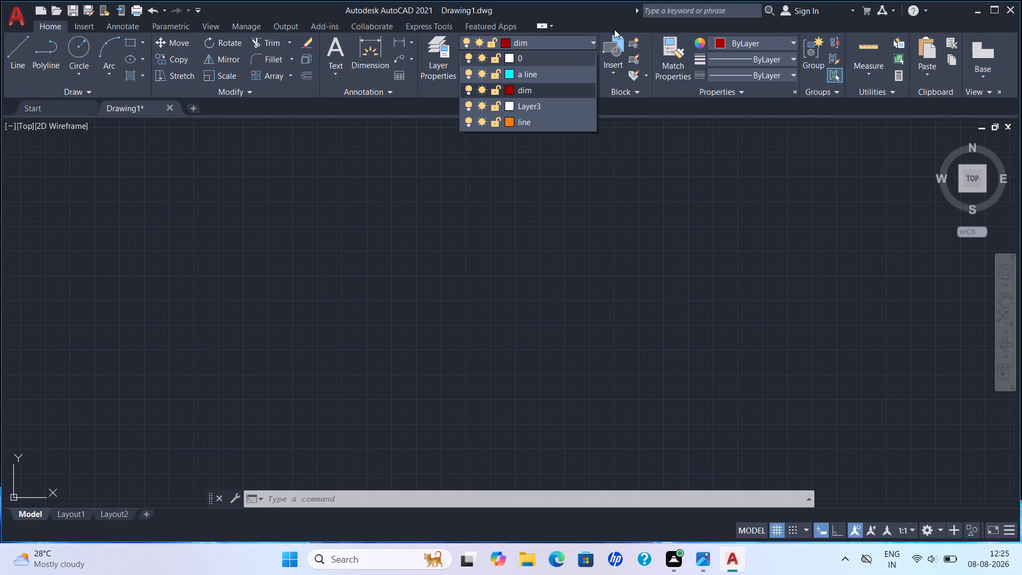
pyautogui.click(559, 120)
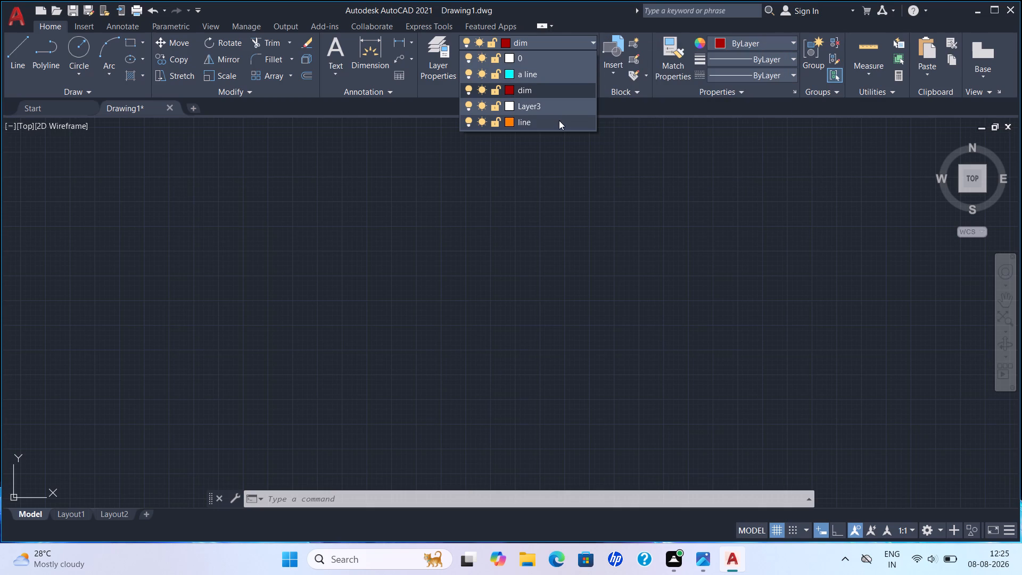
pyautogui.moveTo(619, 235); pyautogui.dragTo(619, 254)
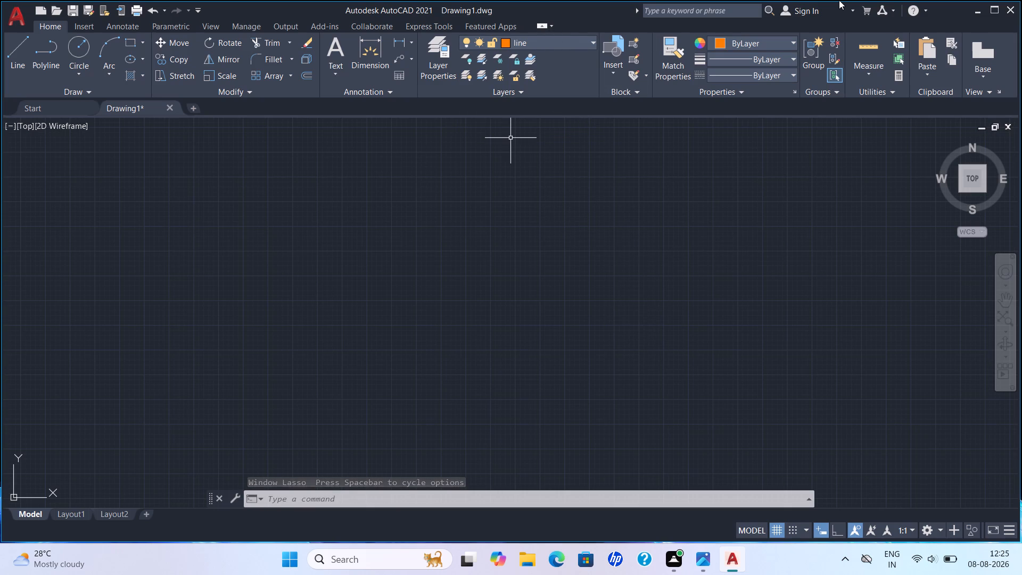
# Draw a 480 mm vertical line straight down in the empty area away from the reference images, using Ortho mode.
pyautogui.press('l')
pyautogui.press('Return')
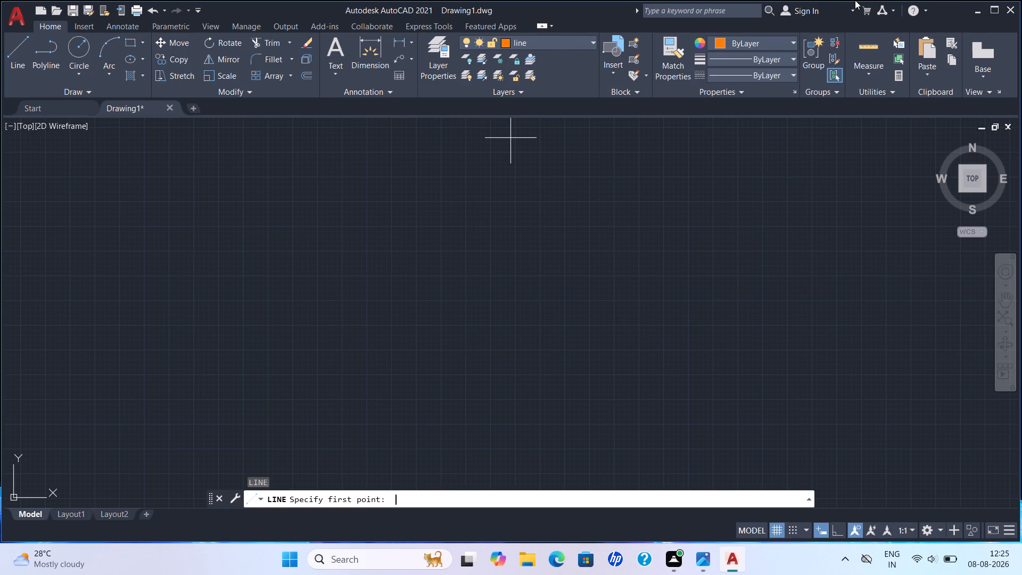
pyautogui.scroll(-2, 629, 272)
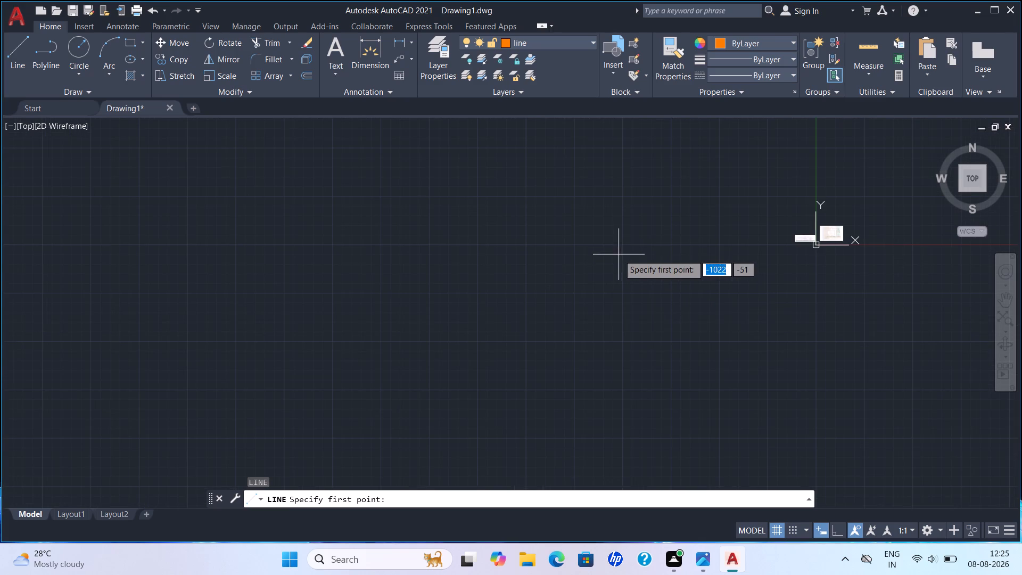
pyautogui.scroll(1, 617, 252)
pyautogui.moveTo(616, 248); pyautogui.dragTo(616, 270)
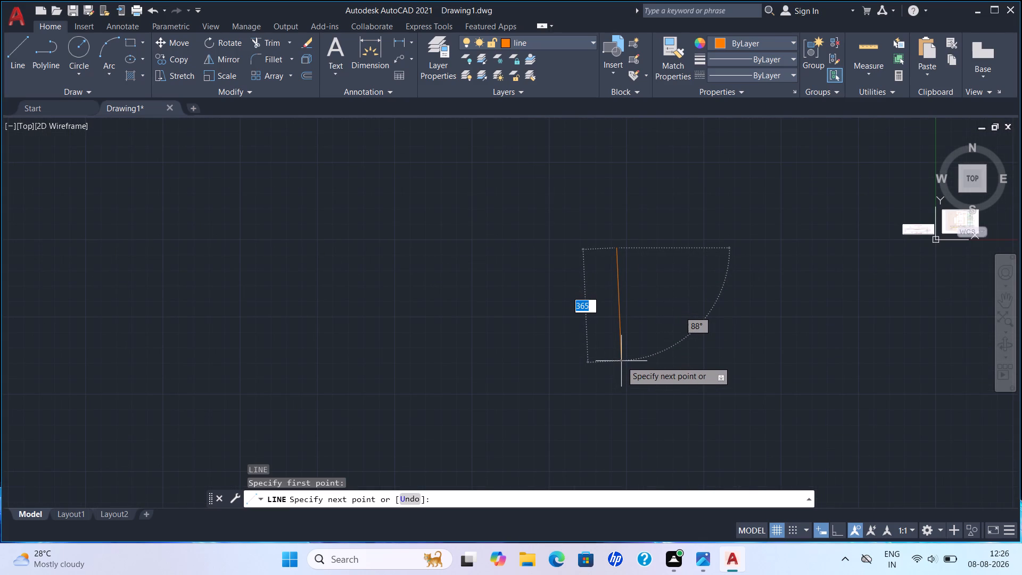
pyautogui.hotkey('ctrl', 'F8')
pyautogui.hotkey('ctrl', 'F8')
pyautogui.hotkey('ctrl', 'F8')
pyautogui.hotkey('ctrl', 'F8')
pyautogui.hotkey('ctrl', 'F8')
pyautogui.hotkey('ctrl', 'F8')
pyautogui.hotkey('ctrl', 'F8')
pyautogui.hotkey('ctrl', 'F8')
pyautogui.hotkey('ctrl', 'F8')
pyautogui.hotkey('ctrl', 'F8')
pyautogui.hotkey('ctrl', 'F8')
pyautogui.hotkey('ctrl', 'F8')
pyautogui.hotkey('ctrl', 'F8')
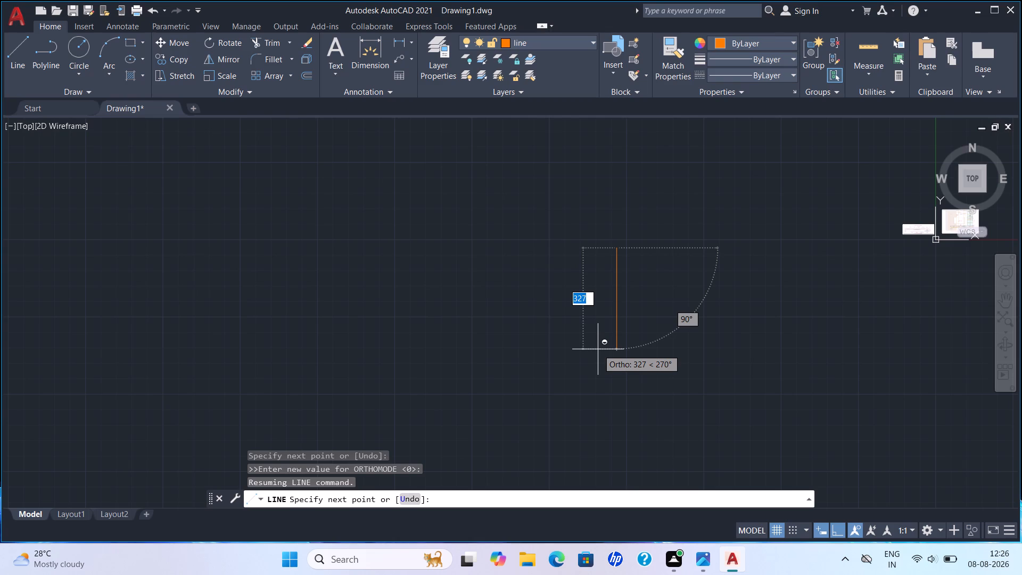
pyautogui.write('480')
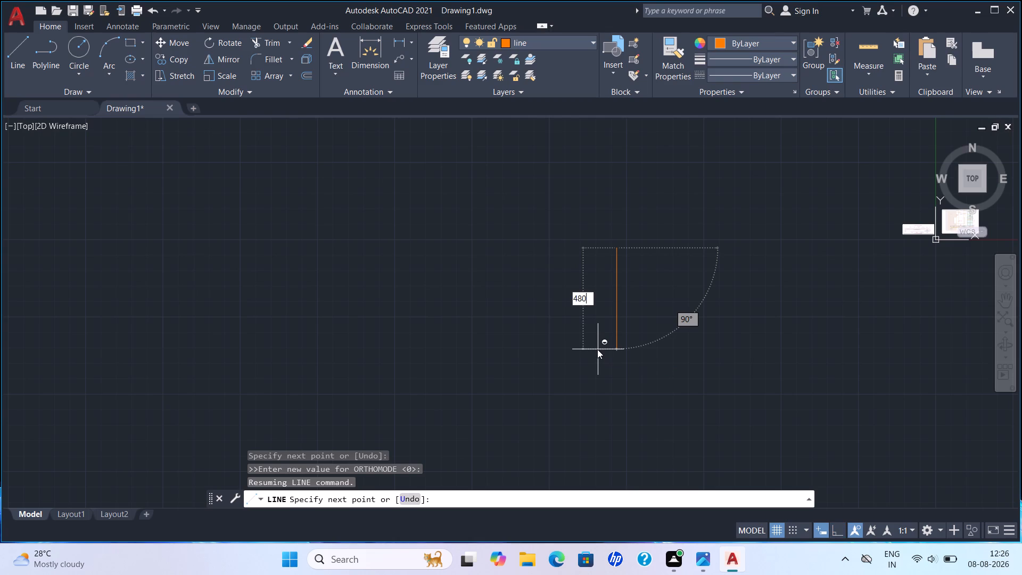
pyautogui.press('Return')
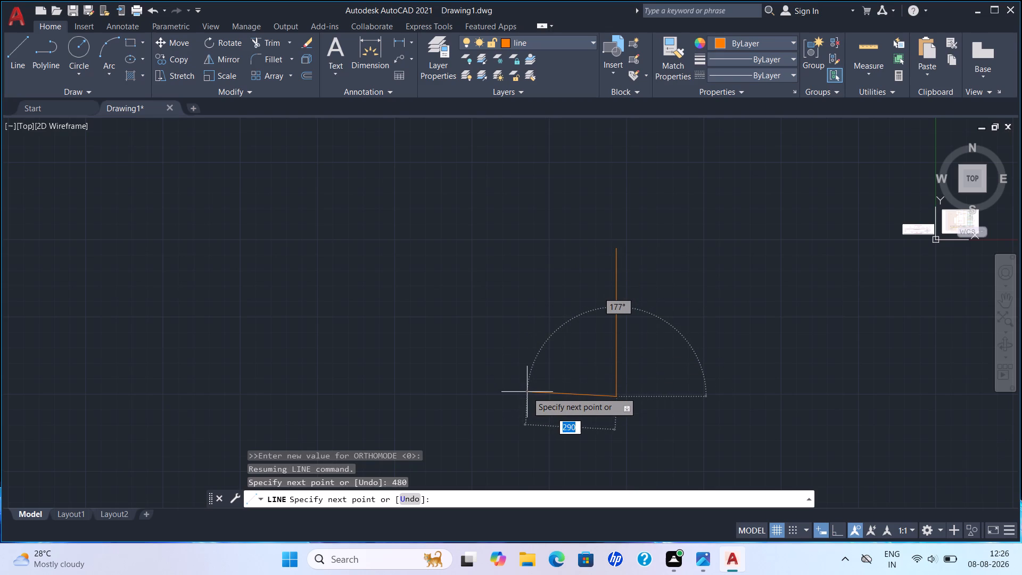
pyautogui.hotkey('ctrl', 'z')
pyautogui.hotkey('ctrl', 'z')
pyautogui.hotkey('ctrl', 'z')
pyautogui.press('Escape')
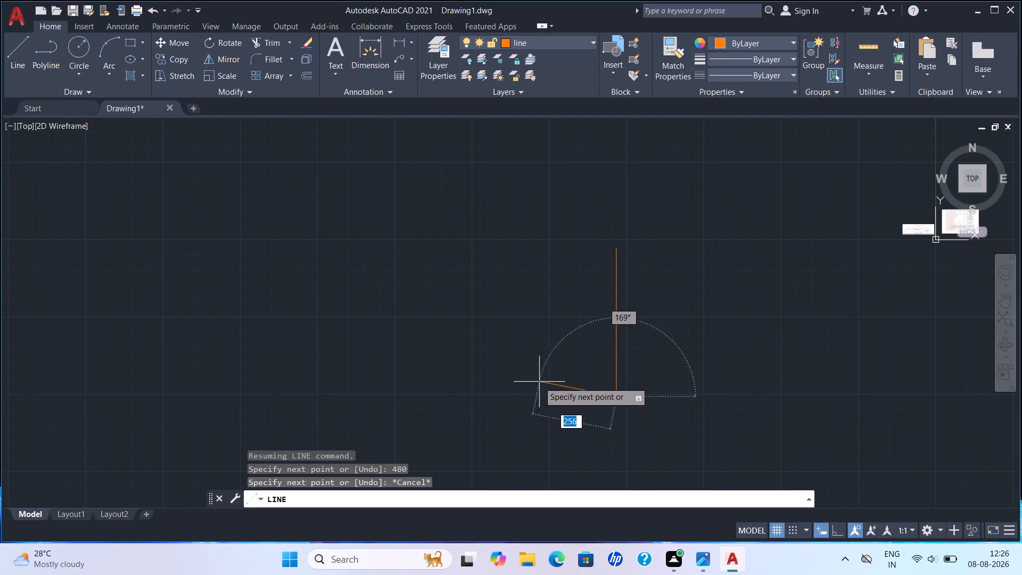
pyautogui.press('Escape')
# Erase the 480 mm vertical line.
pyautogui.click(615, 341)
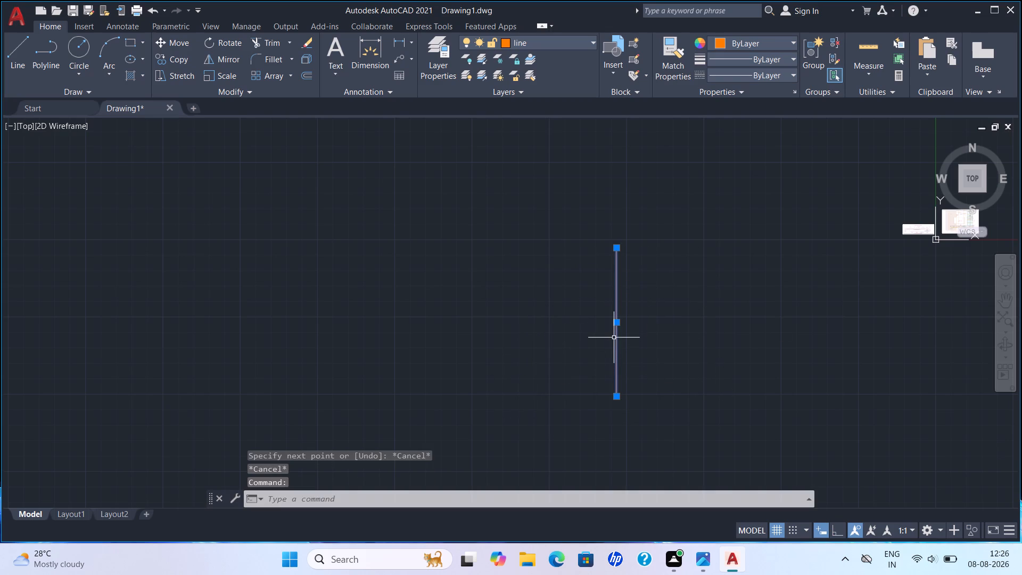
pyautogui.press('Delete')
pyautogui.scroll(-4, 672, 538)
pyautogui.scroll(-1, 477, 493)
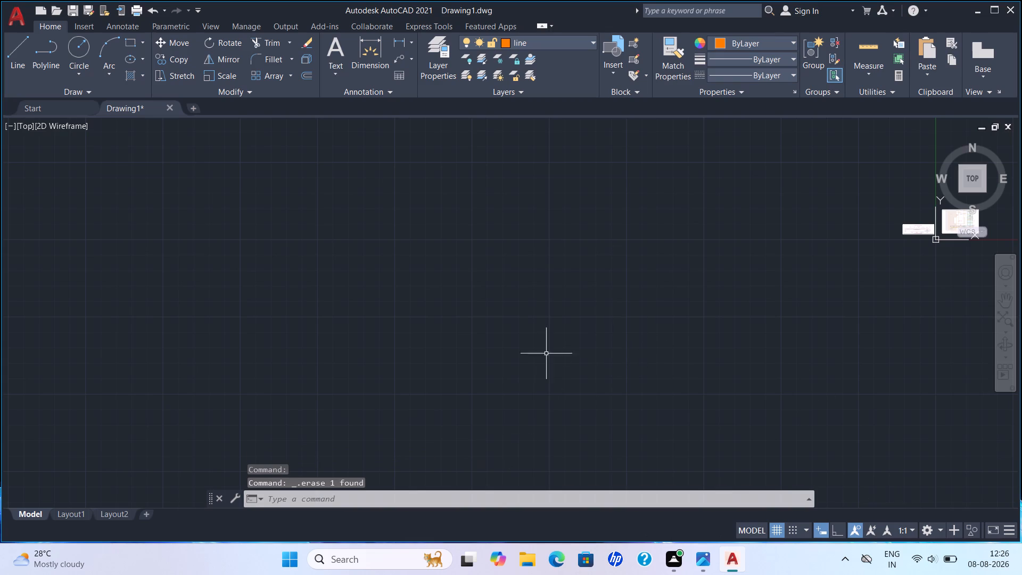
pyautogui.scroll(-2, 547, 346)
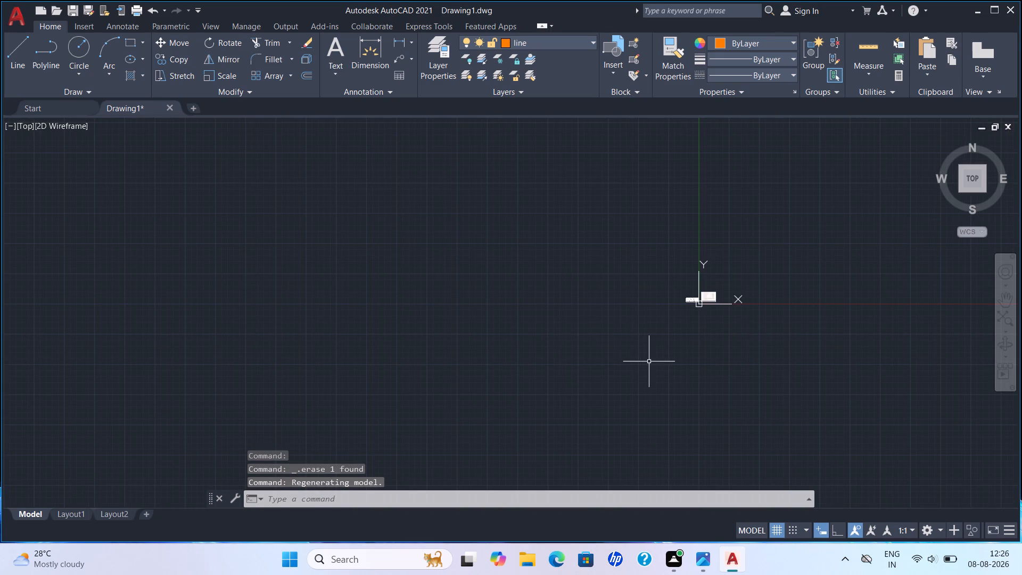
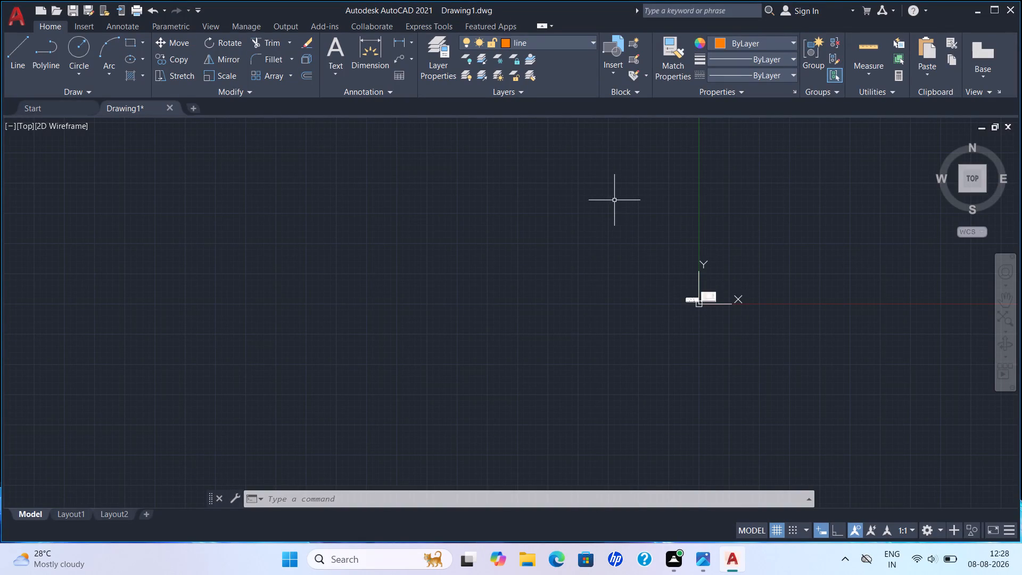
# Draw a 480 mm vertical line straight down in the empty area left of the reference images, using Ortho mode.
pyautogui.press('l')
pyautogui.press('Return')
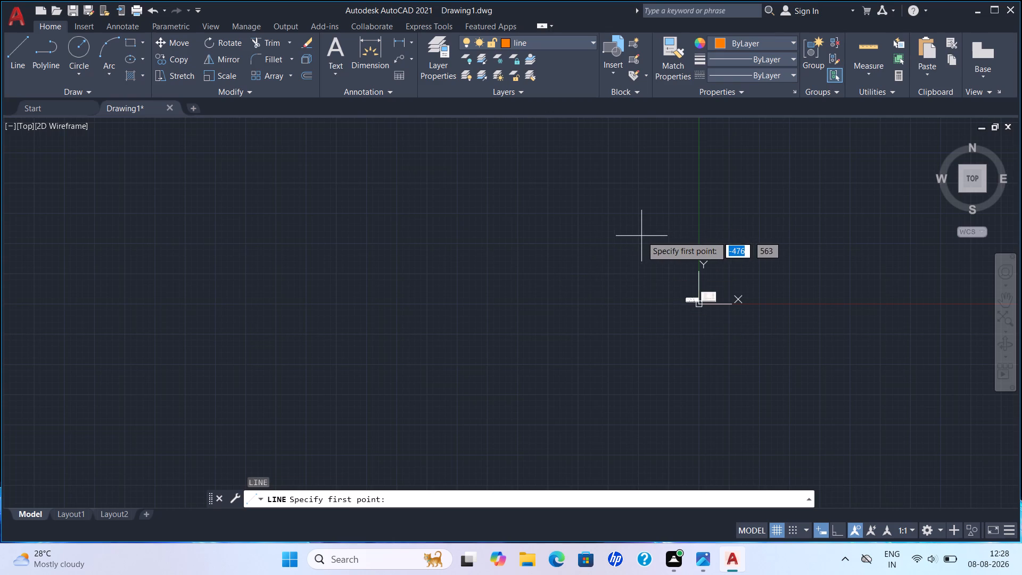
pyautogui.moveTo(641, 236); pyautogui.dragTo(638, 244)
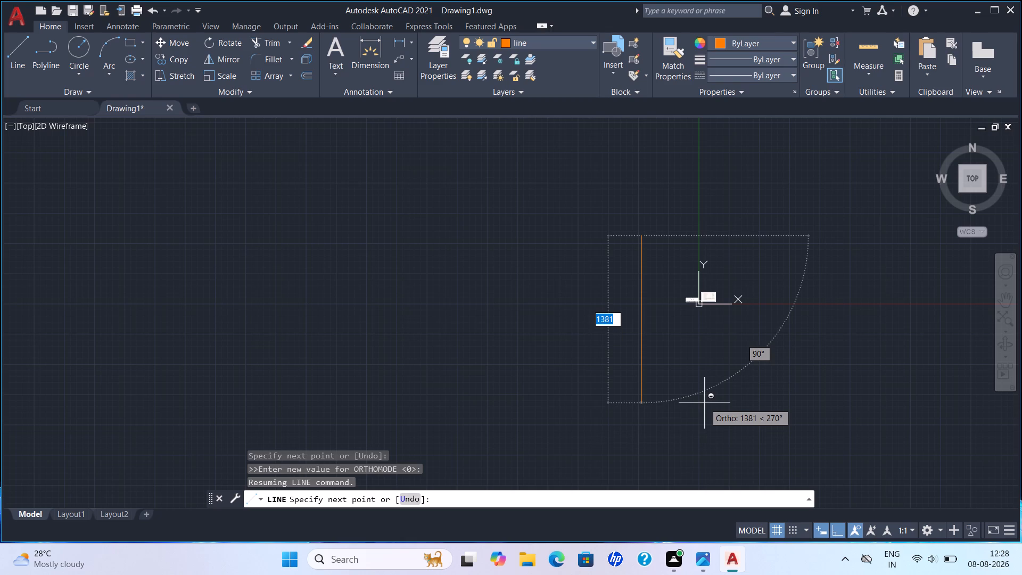
pyautogui.write('480')
pyautogui.press('Return')
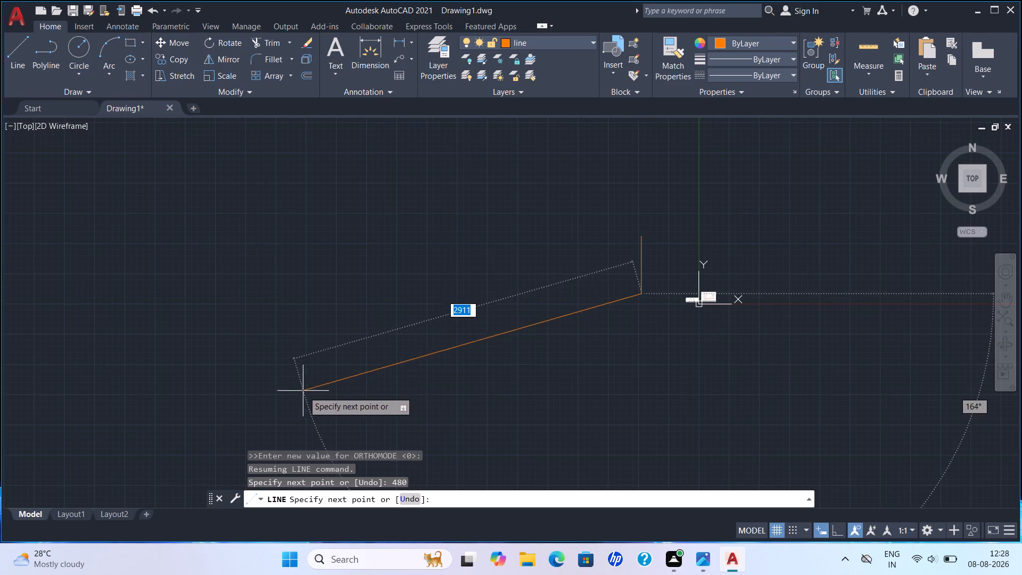
pyautogui.press('Escape')
pyautogui.scroll(-1, 638, 273)
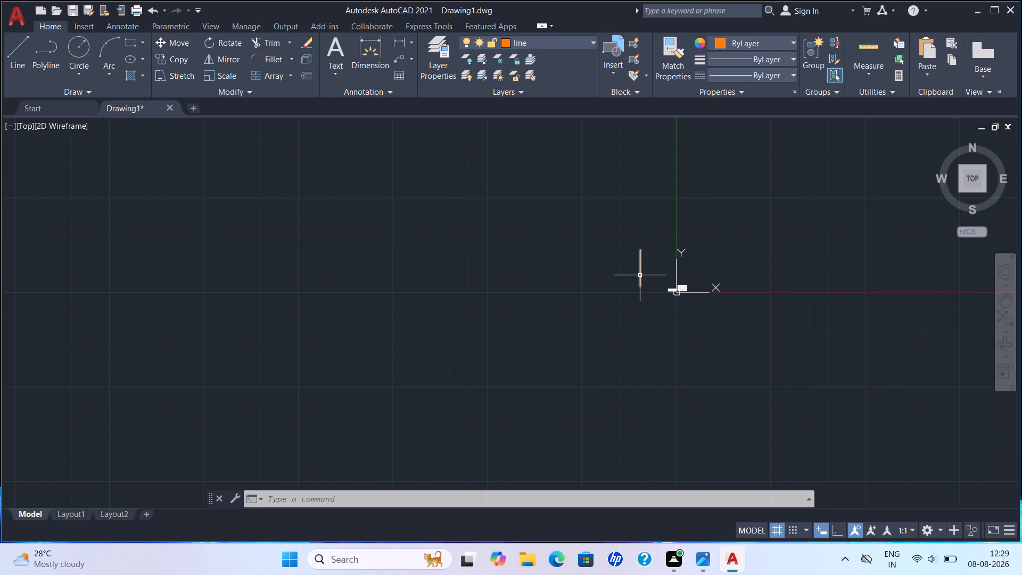
pyautogui.press('Escape')
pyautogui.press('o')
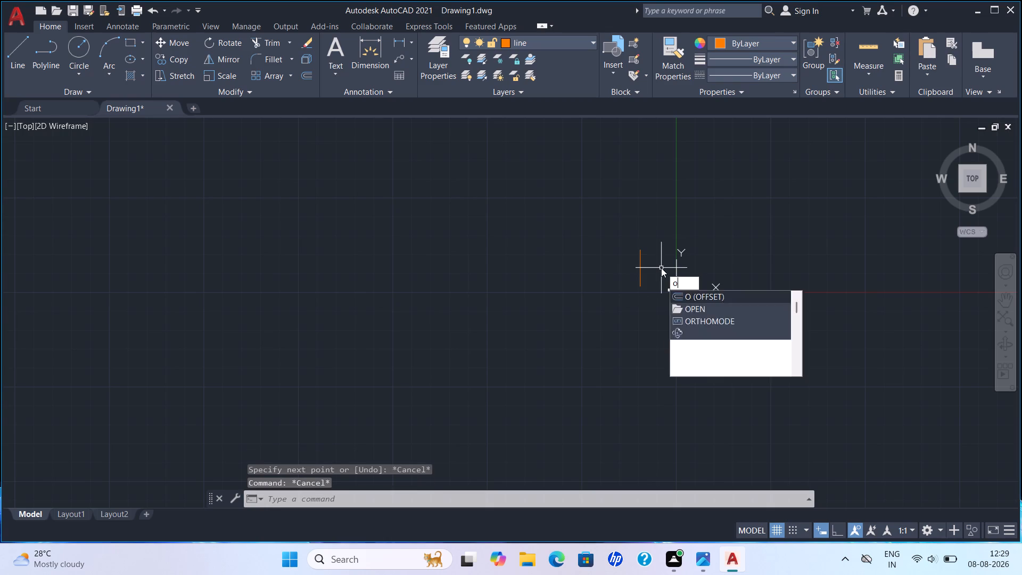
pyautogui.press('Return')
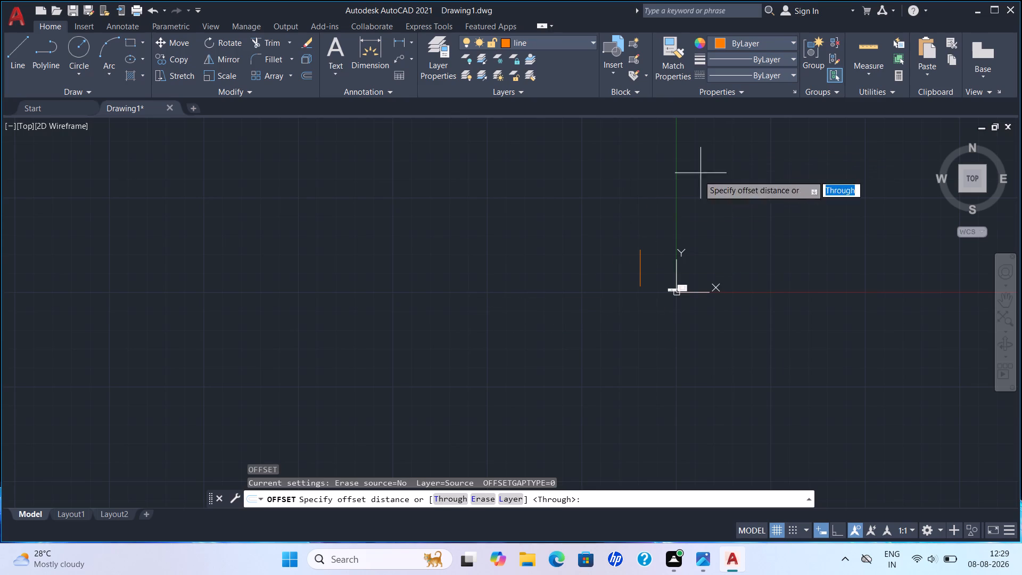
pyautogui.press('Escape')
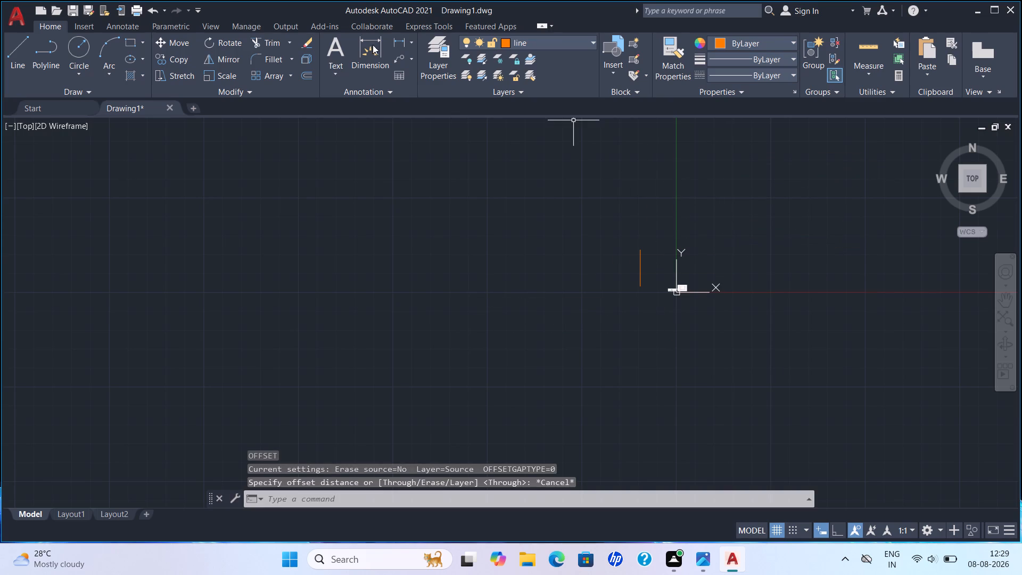
# Check the vertical line's length with a linear dimension between its two endpoints, without placing the dimension.
pyautogui.click(370, 46)
pyautogui.click(407, 43)
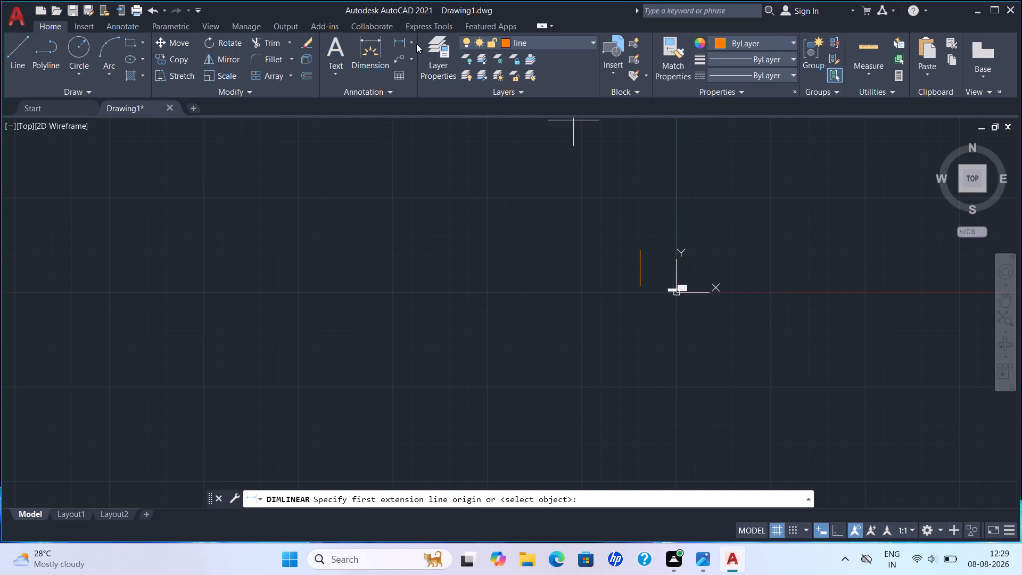
pyautogui.click(408, 40)
pyautogui.click(418, 71)
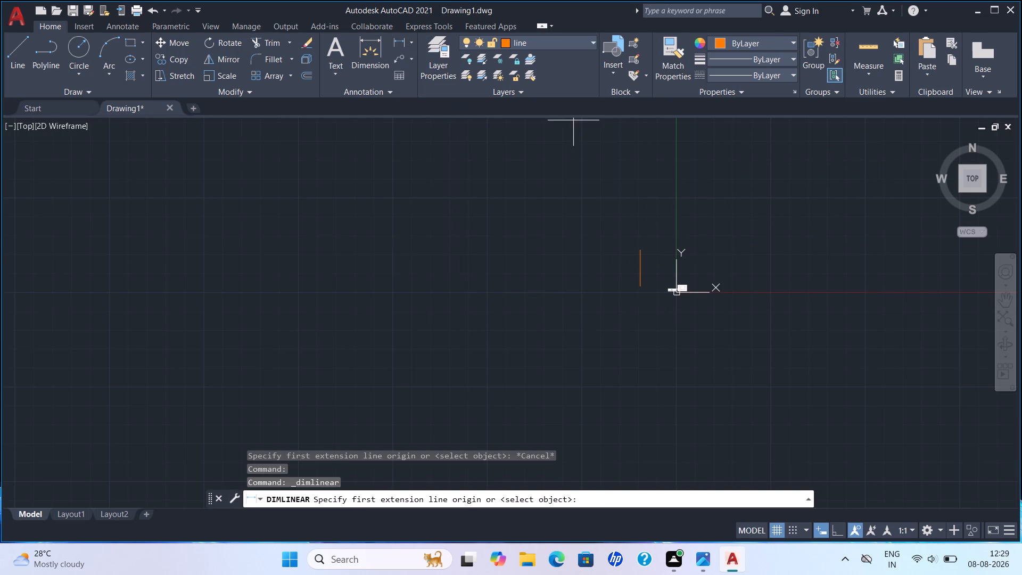
pyautogui.scroll(6, 687, 251)
pyautogui.scroll(-4, 465, 301)
pyautogui.moveTo(422, 293); pyautogui.dragTo(490, 227, button='middle')
pyautogui.scroll(1, 485, 232)
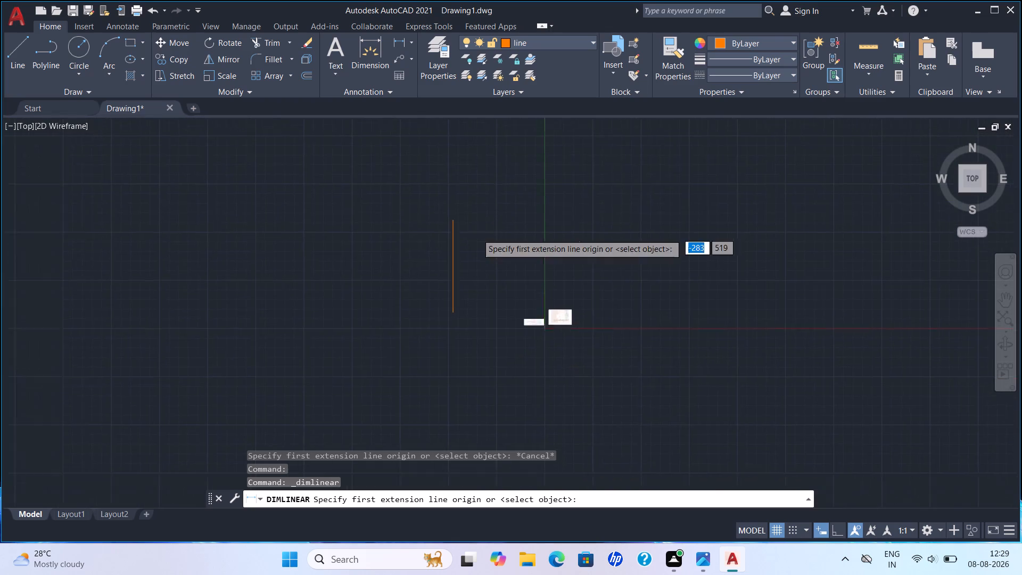
pyautogui.scroll(1, 474, 234)
pyautogui.moveTo(407, 200); pyautogui.dragTo(406, 219)
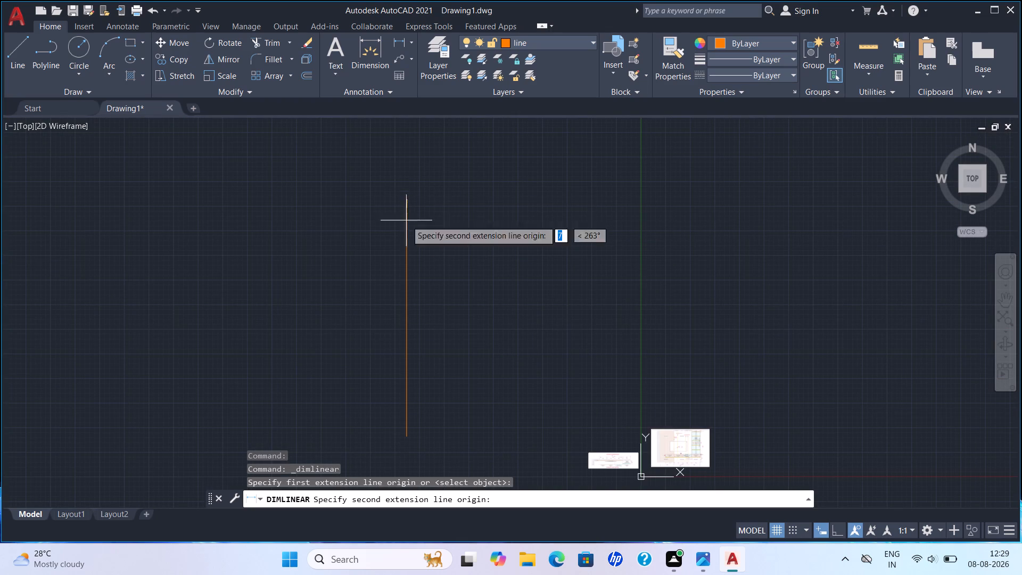
pyautogui.click(405, 433)
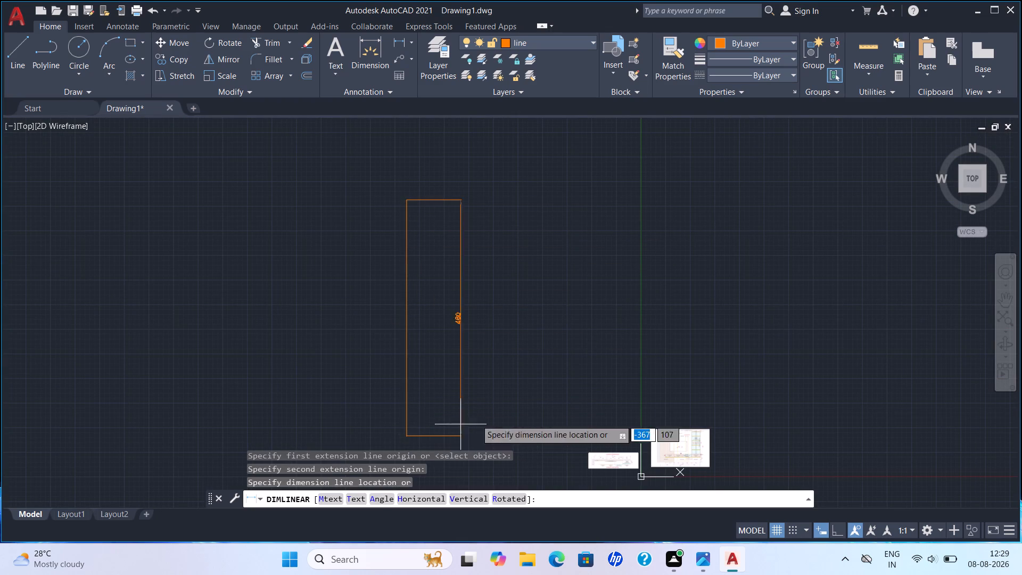
pyautogui.scroll(4, 521, 364)
pyautogui.scroll(-2, 520, 362)
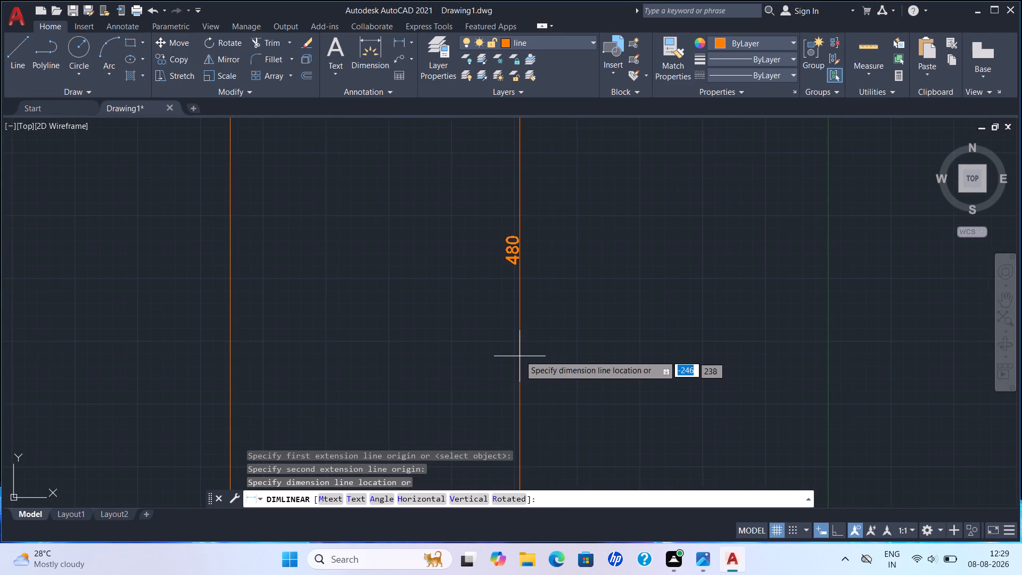
pyautogui.press('Escape')
pyautogui.scroll(-3, 521, 346)
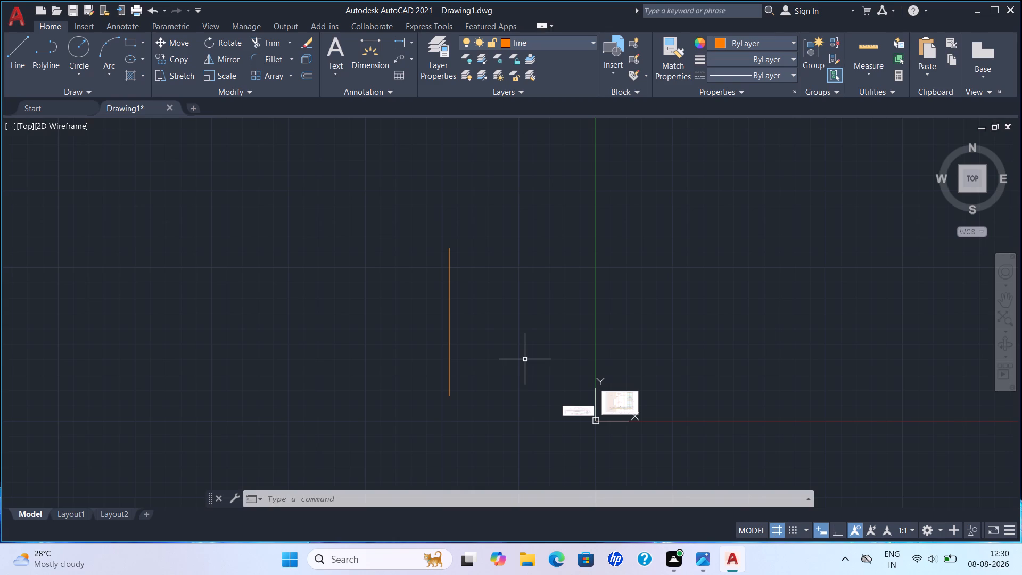
pyautogui.press('Escape')
# Offset the vertical line 750 mm to its left, away from the reference images.
pyautogui.press('o')
pyautogui.press('Return')
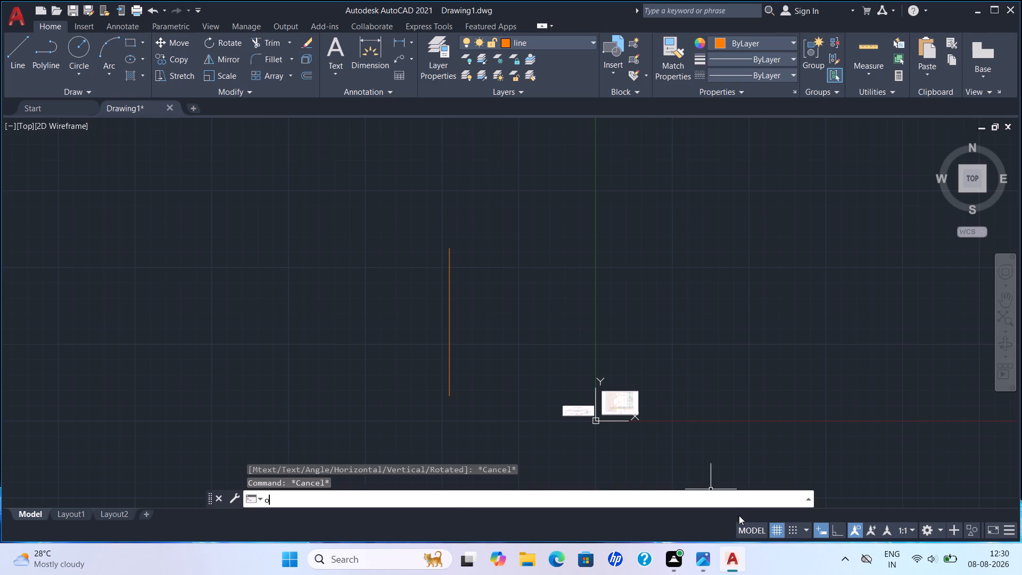
pyautogui.write('750')
pyautogui.press('Return')
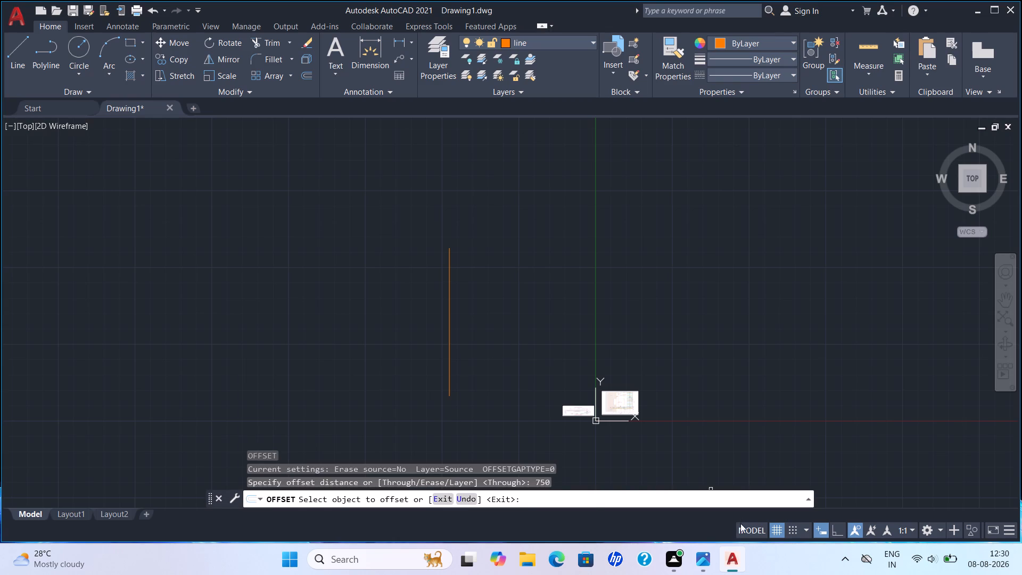
pyautogui.moveTo(449, 321); pyautogui.dragTo(443, 326)
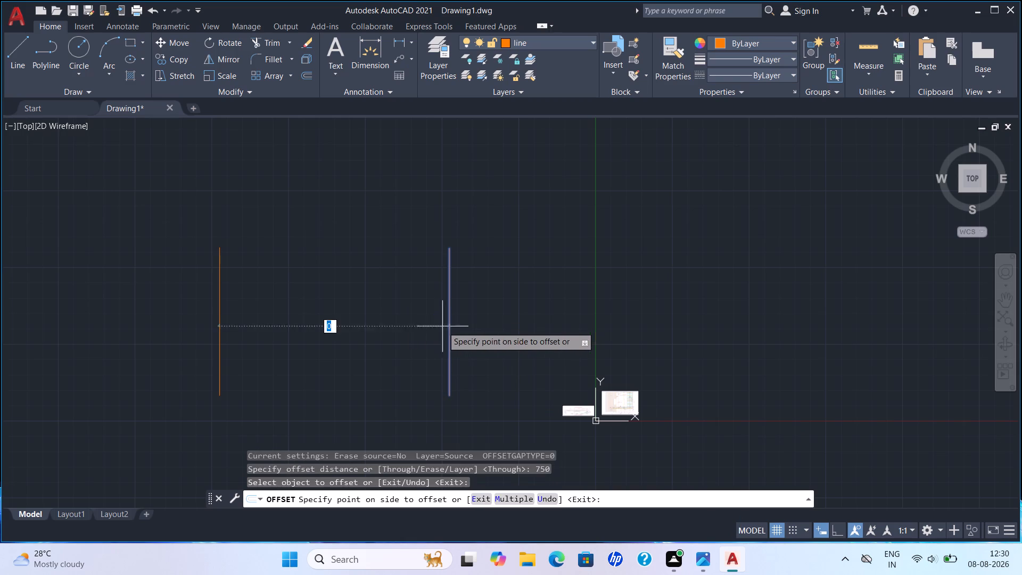
pyautogui.click(427, 339)
pyautogui.scroll(-4, 436, 334)
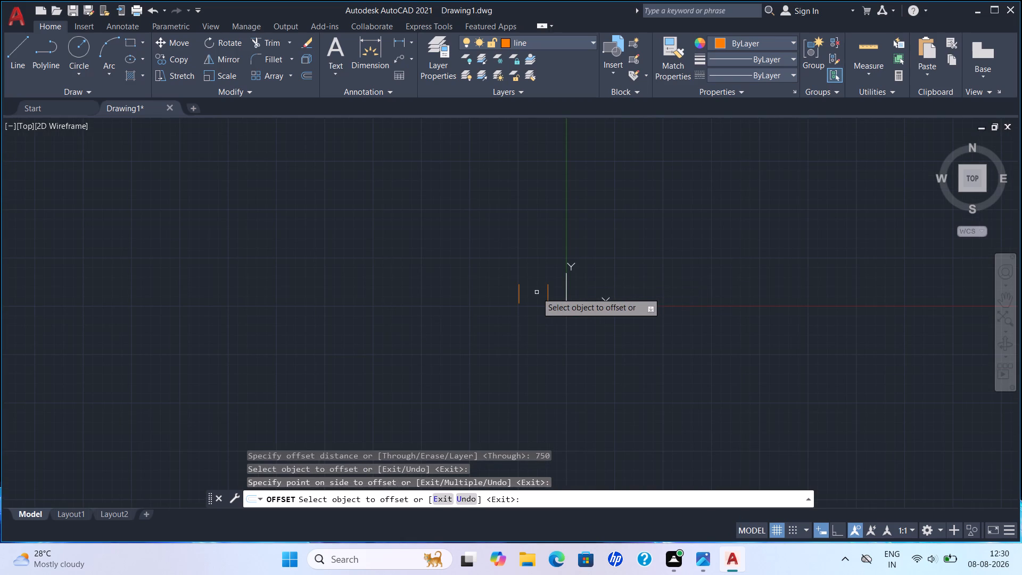
pyautogui.press('Escape')
pyautogui.scroll(-1, 518, 298)
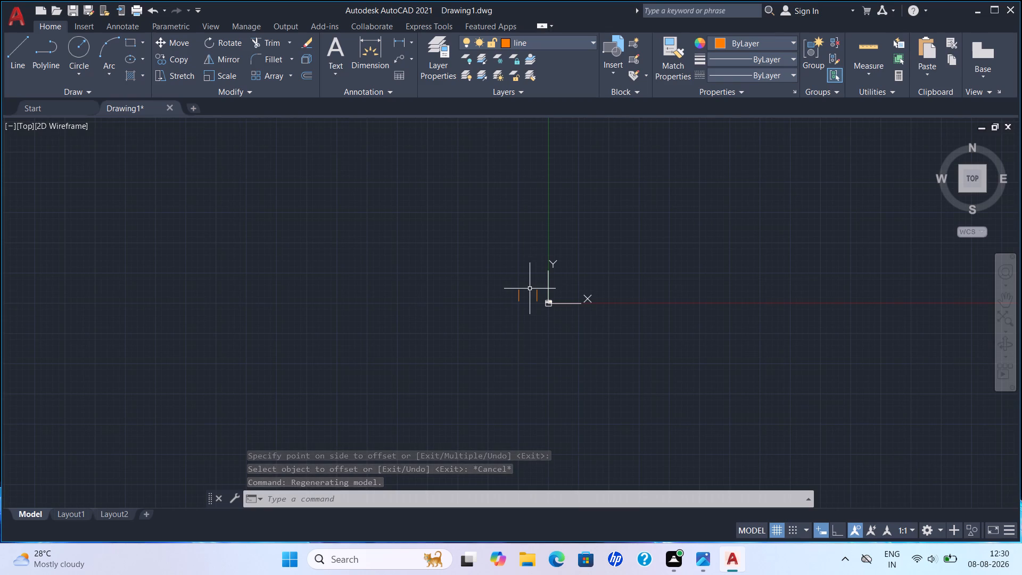
pyautogui.press('Escape')
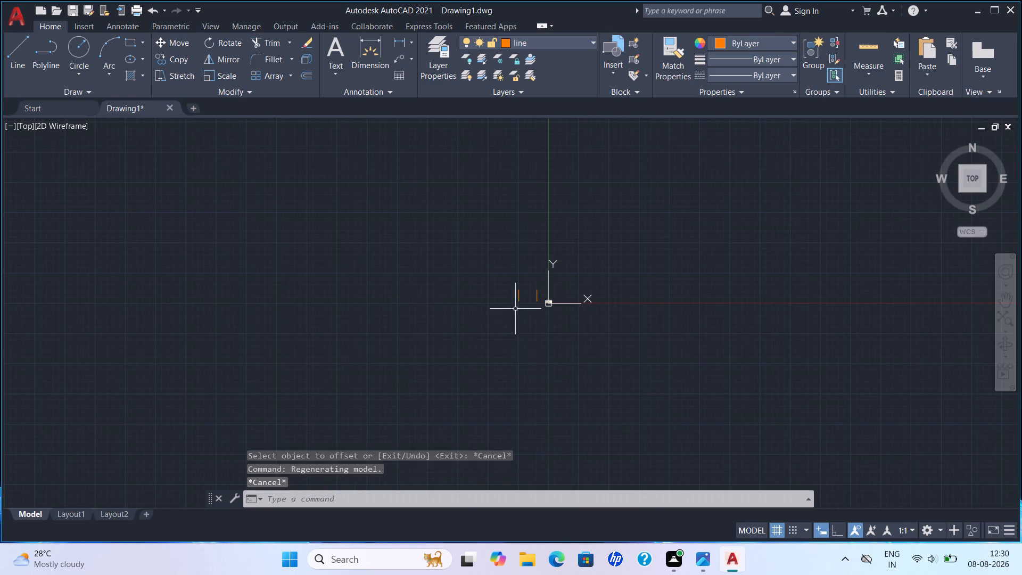
pyautogui.scroll(4, 518, 304)
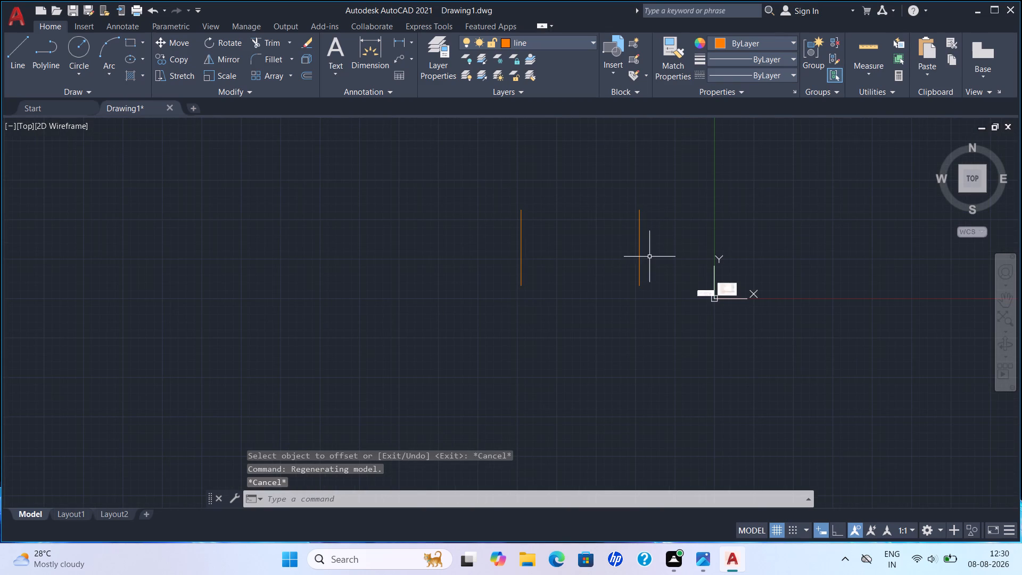
pyautogui.press('Escape')
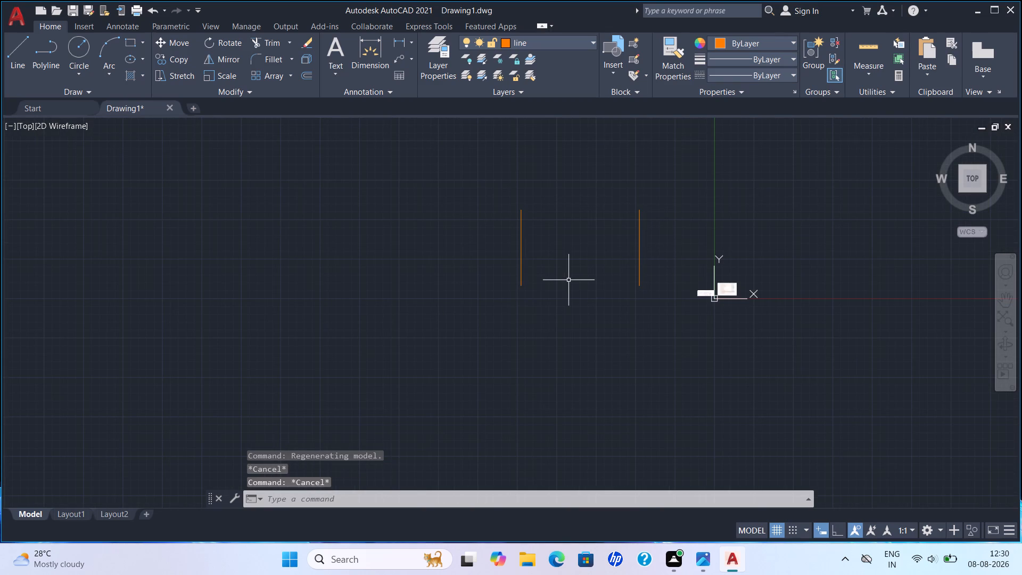
# Offset the leftmost of the two vertical lines another 750 mm to the left to make a third line.
pyautogui.press('o')
pyautogui.press('Return')
pyautogui.write('750')
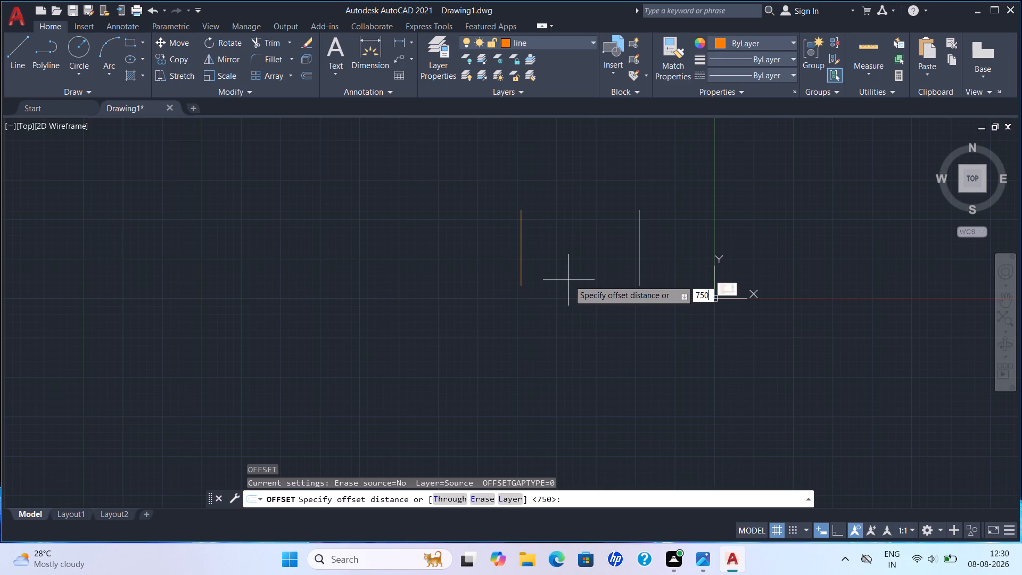
pyautogui.press('Return')
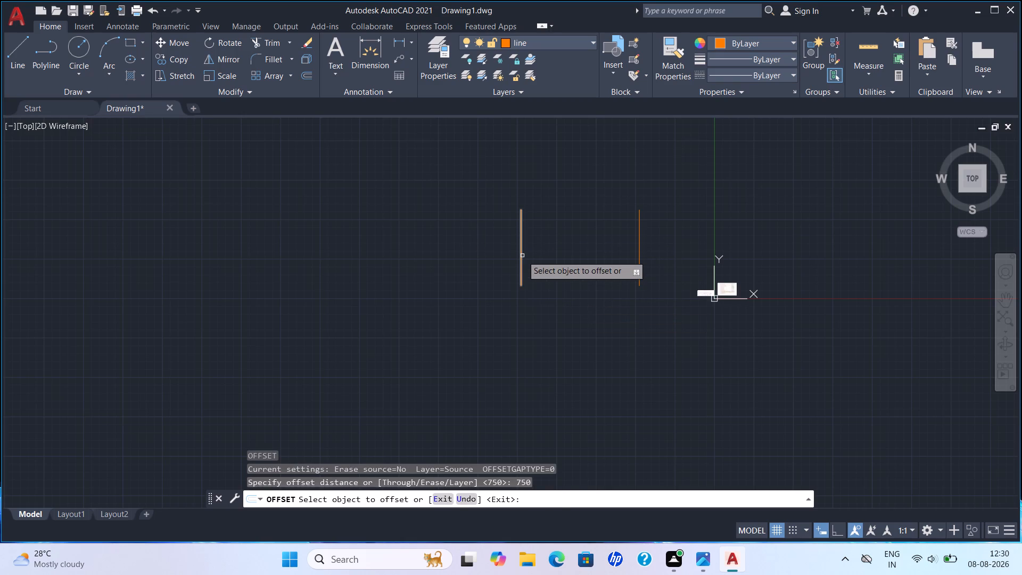
pyautogui.moveTo(522, 256); pyautogui.dragTo(504, 257)
pyautogui.click(444, 275)
pyautogui.press('Escape')
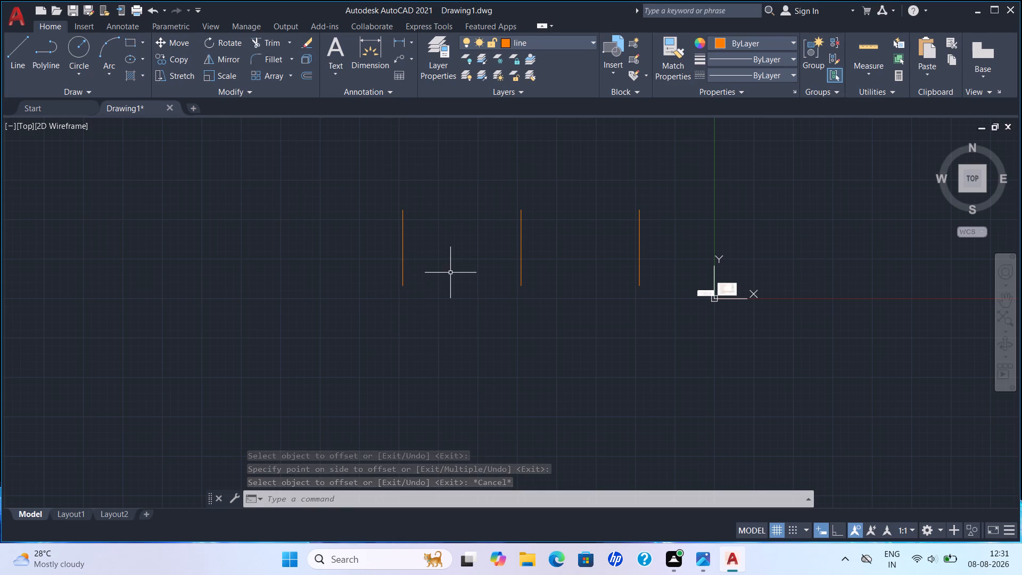
pyautogui.press('Escape')
# Offset the third vertical line 750 mm to the left to add a fourth line.
pyautogui.press('o')
pyautogui.press('Return')
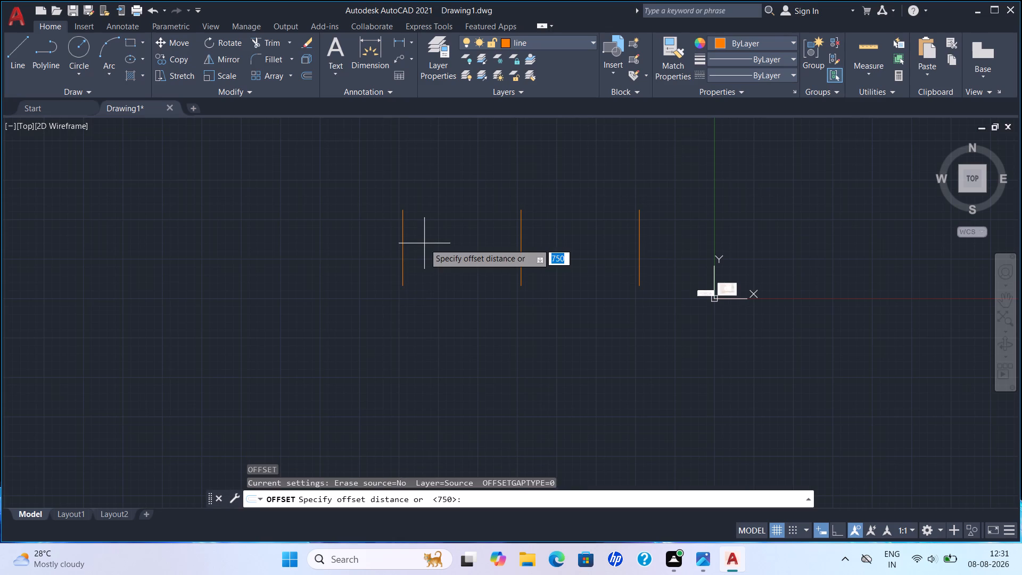
pyautogui.write('750')
pyautogui.press('Return')
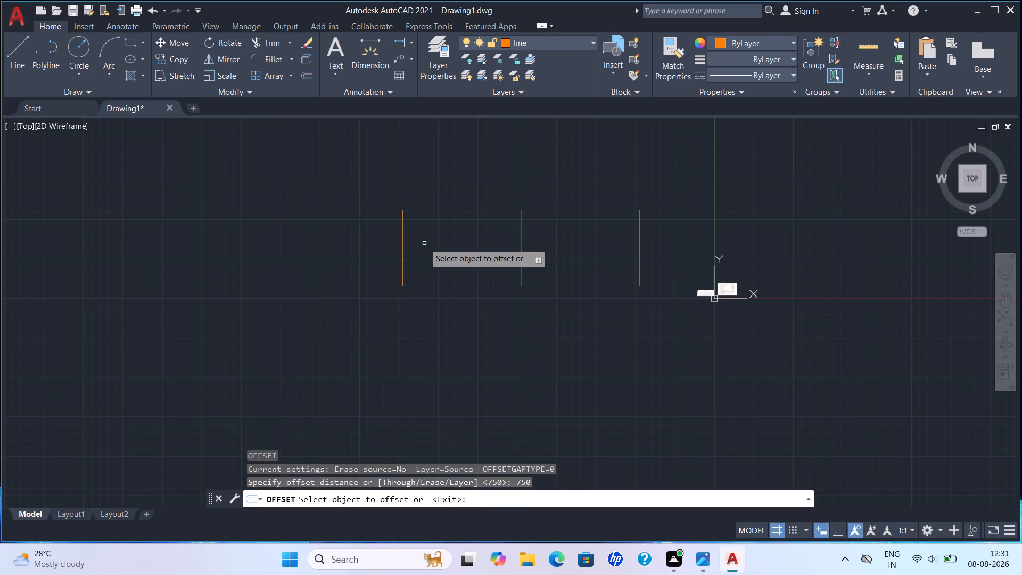
pyautogui.click(403, 243)
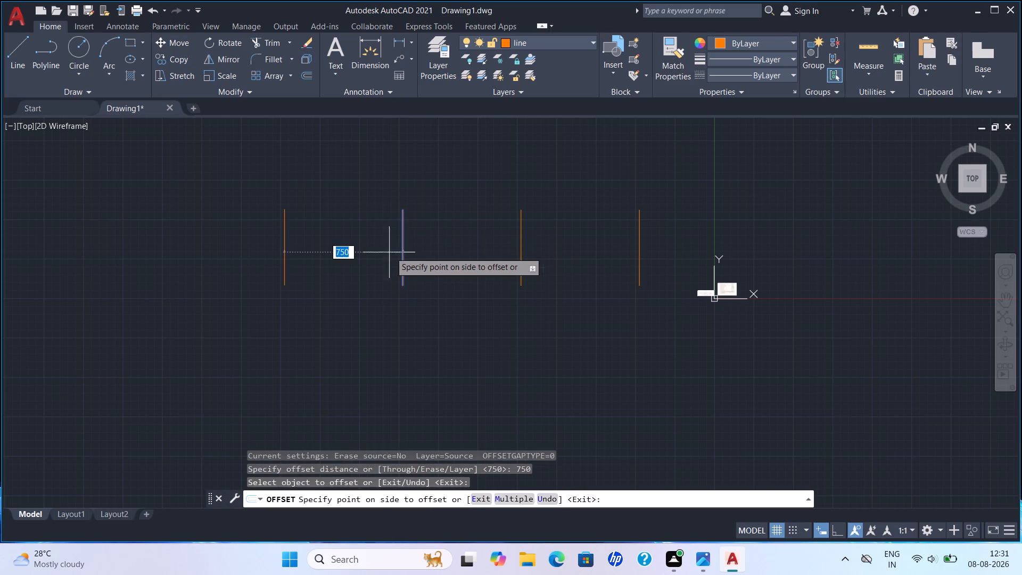
pyautogui.click(374, 257)
pyautogui.press('Escape')
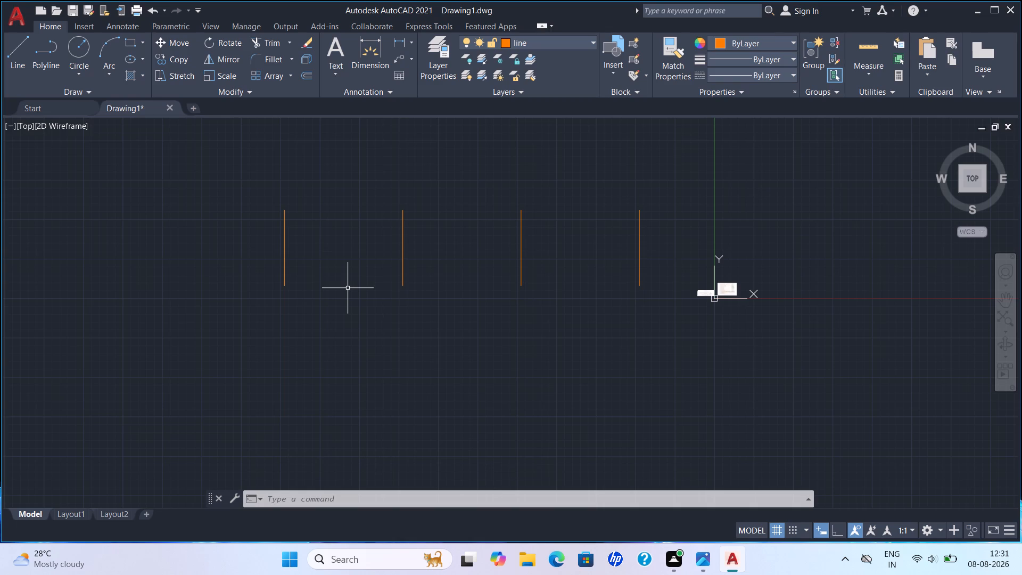
pyautogui.press('Escape')
# Offset the fourth vertical line 750 mm to the left to add a fifth line.
pyautogui.press('o')
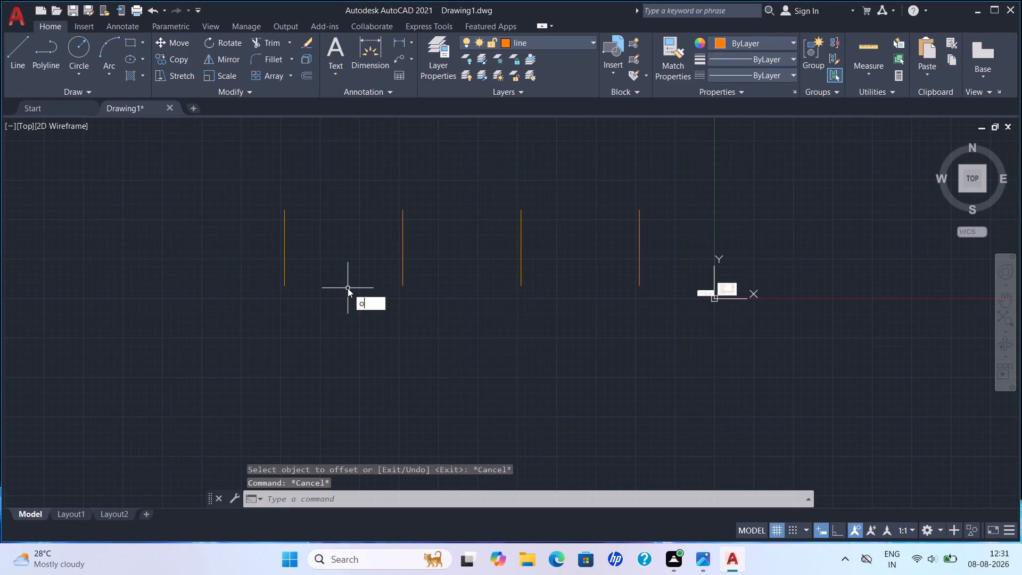
pyautogui.press('Return')
pyautogui.write('750')
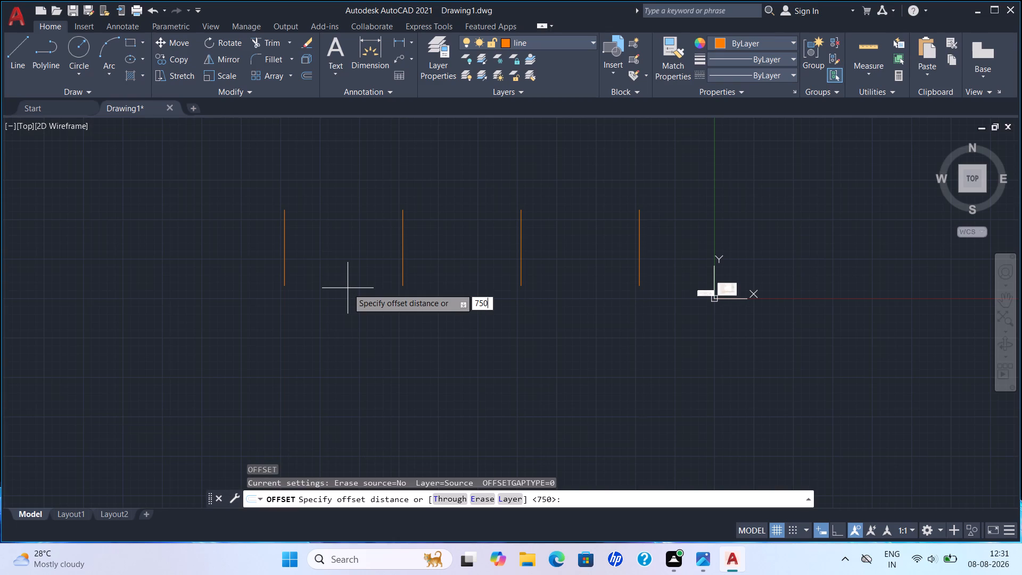
pyautogui.press('Return')
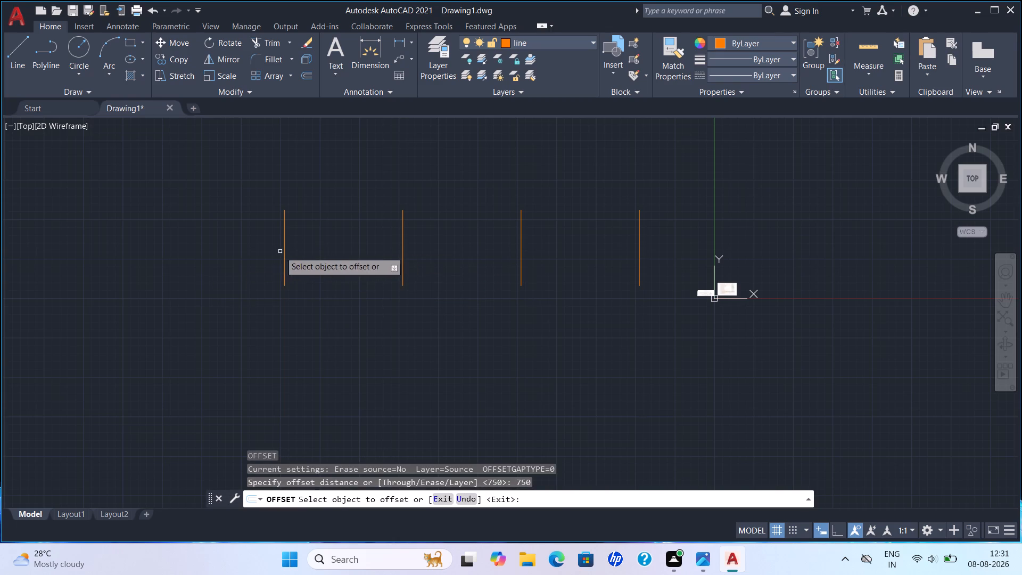
pyautogui.click(284, 251)
pyautogui.click(221, 269)
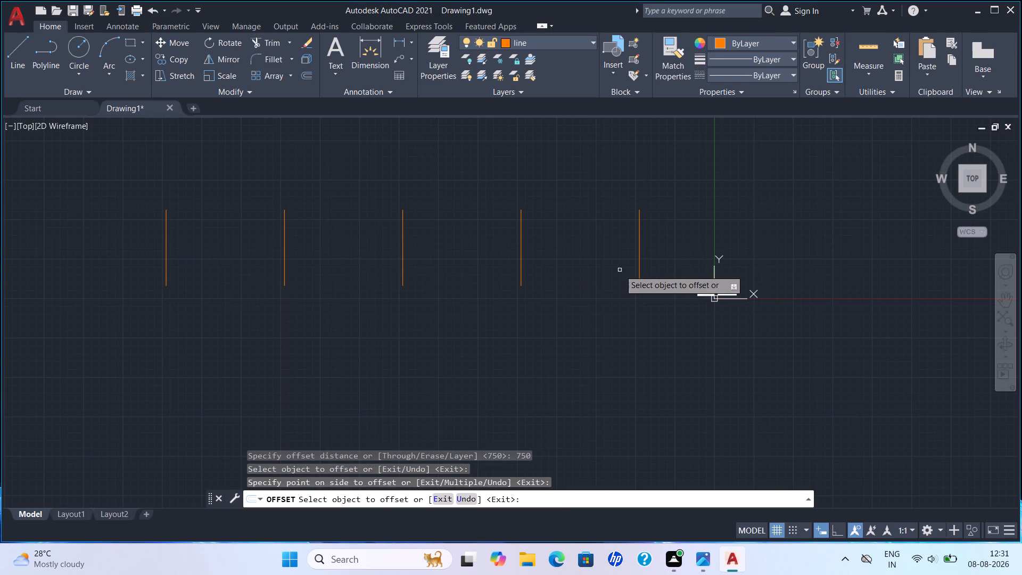
pyautogui.press('Escape')
pyautogui.scroll(-1, 567, 290)
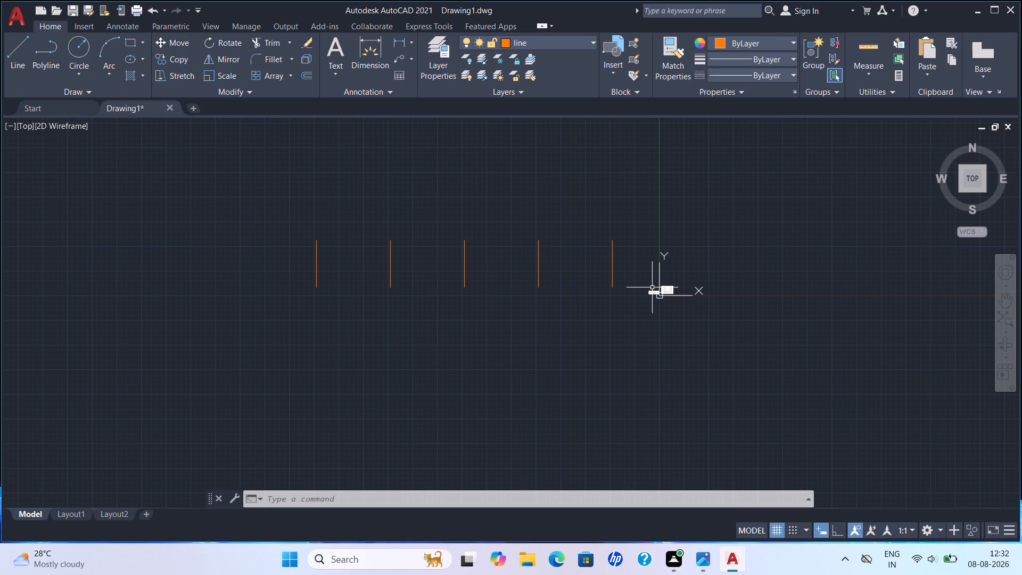
pyautogui.press('Escape')
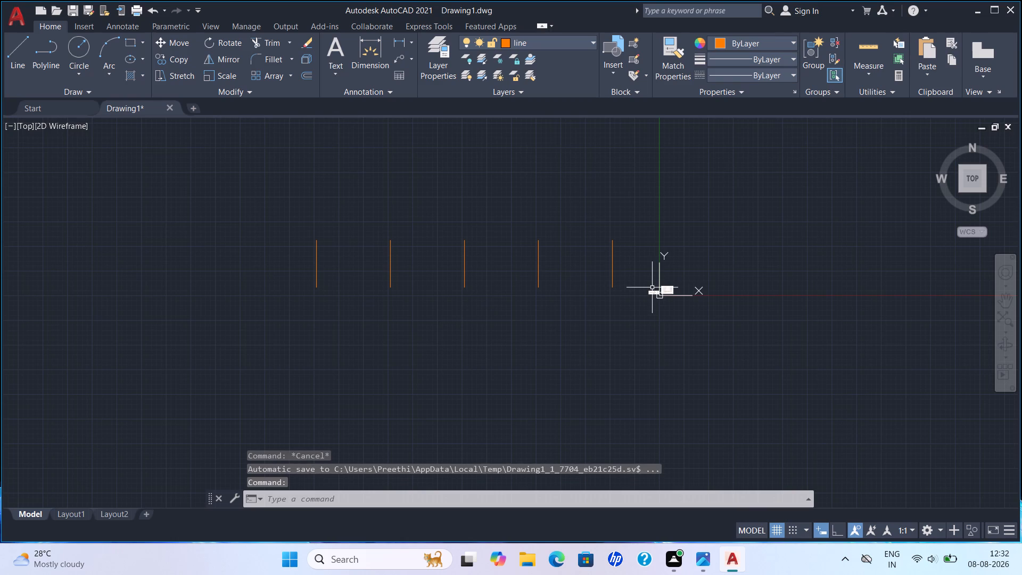
# Offset the leftmost vertical line 455 mm to its left to add a sixth line.
pyautogui.press('o')
pyautogui.press('Return')
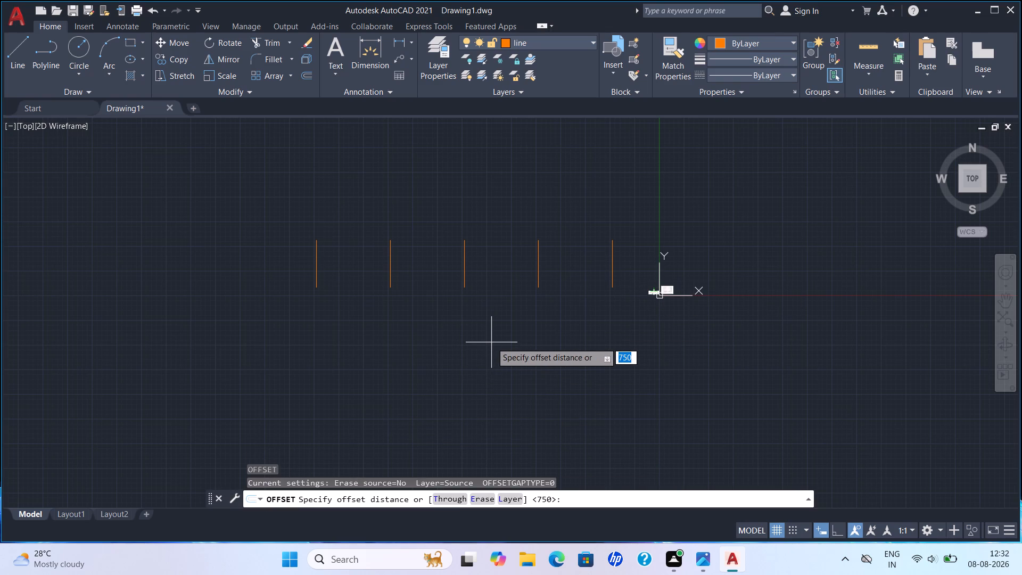
pyautogui.write('455')
pyautogui.press('Return')
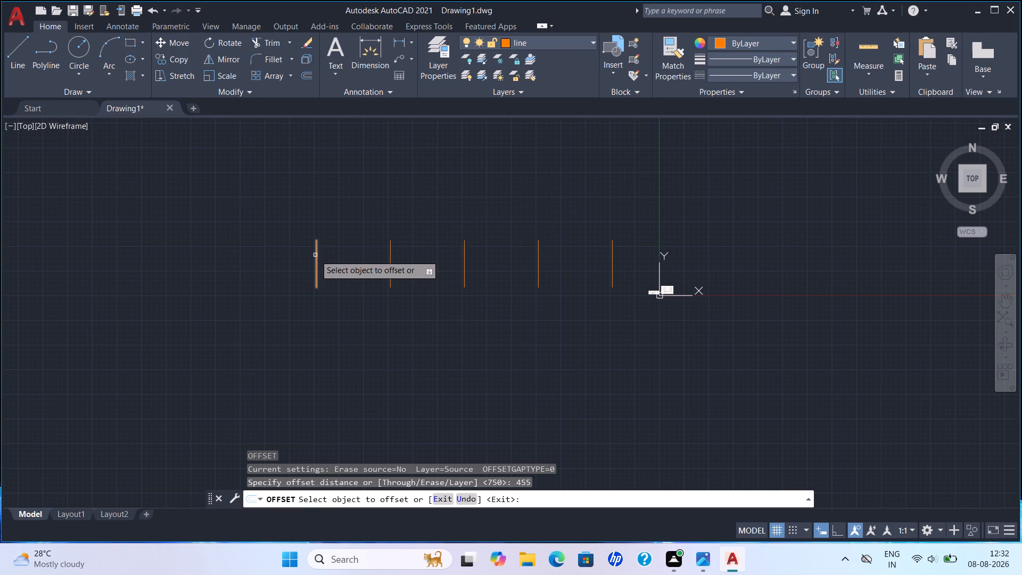
pyautogui.click(317, 262)
pyautogui.click(288, 260)
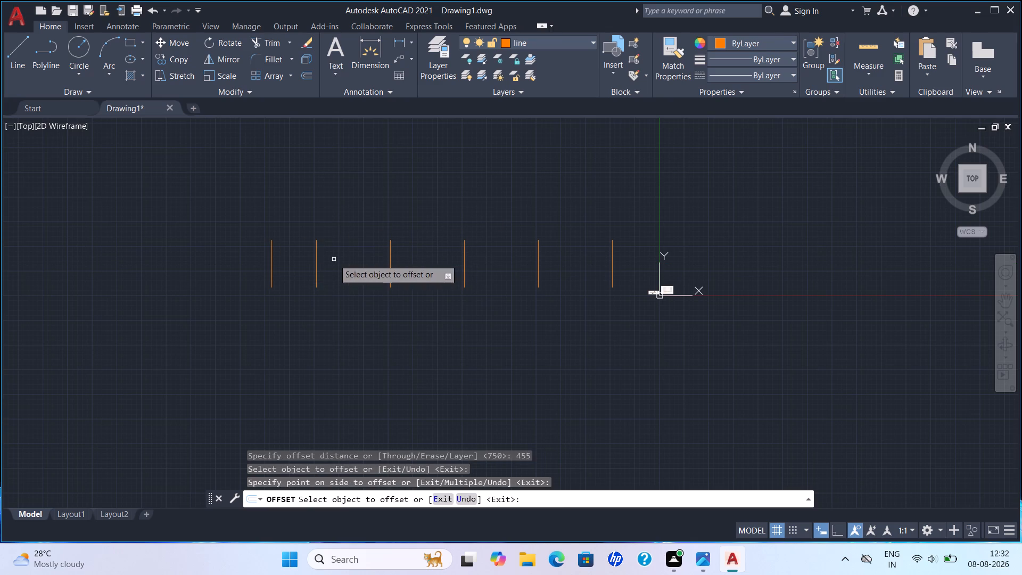
pyautogui.press('Escape')
# Draw a horizontal line about 3529 mm long, starting 150 mm below the rightmost vertical's top and running left past the leftmost vertical.
pyautogui.scroll(1, 607, 231)
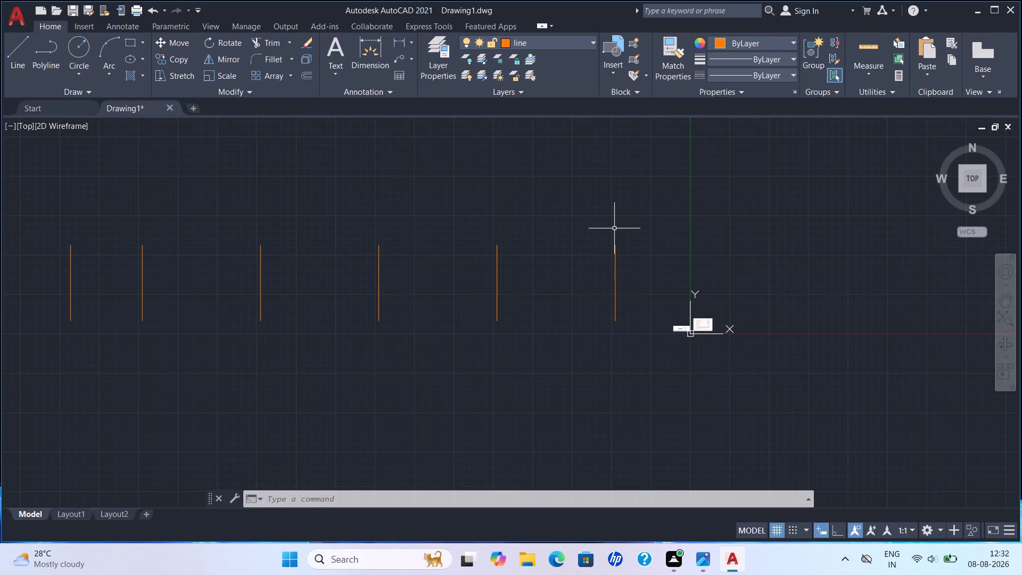
pyautogui.scroll(3, 603, 274)
pyautogui.scroll(-1, 609, 250)
pyautogui.moveTo(606, 258); pyautogui.dragTo(557, 325, button='middle')
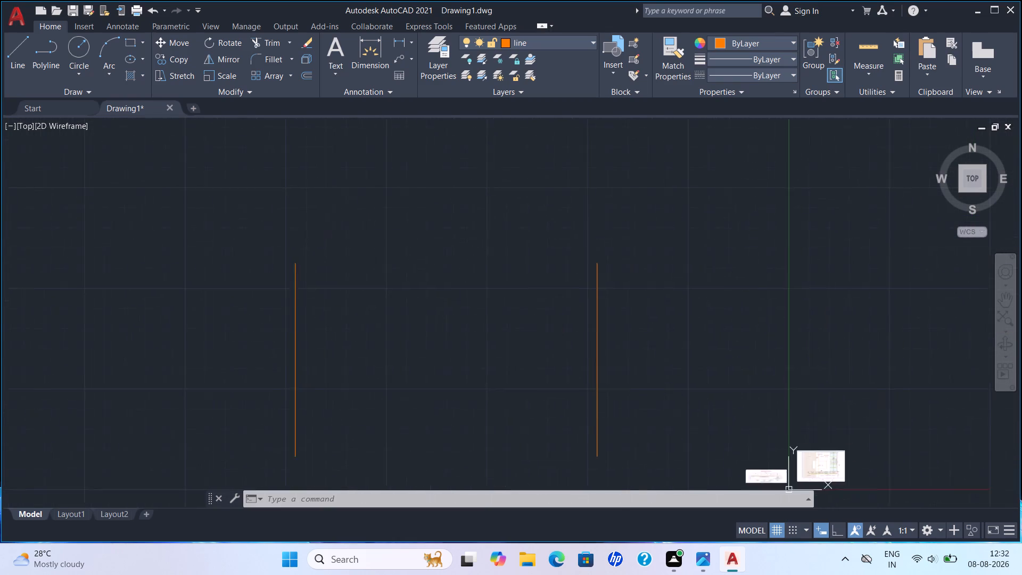
pyautogui.scroll(1, 557, 325)
pyautogui.press('Escape')
pyautogui.press('l')
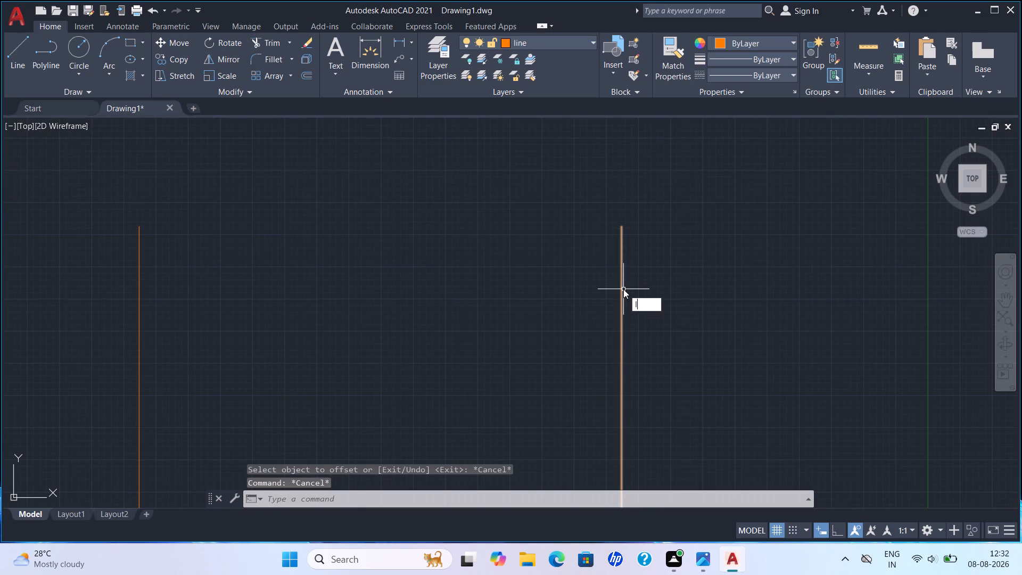
pyautogui.press('Return')
pyautogui.write('tk')
pyautogui.press('Return')
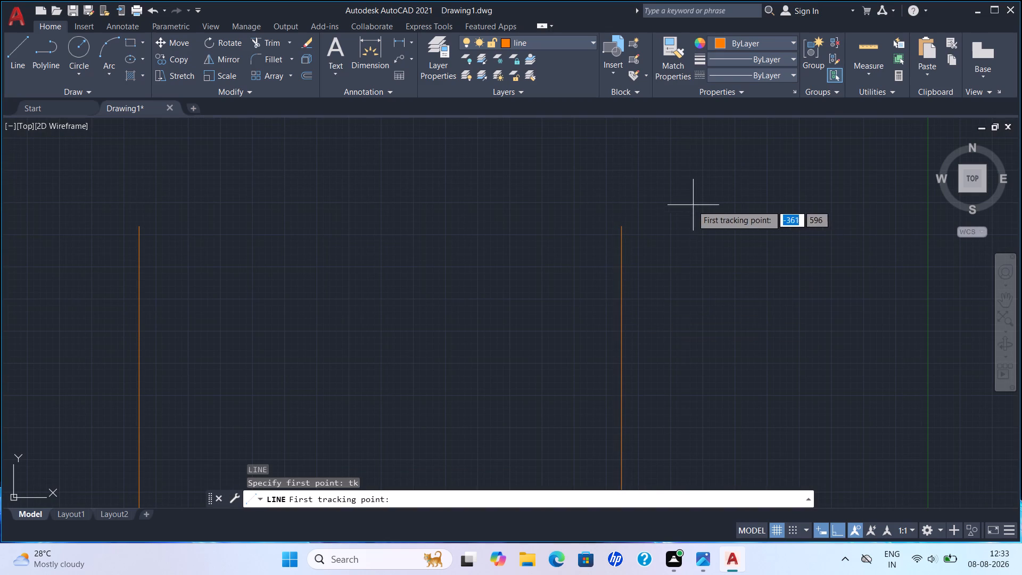
pyautogui.click(623, 227)
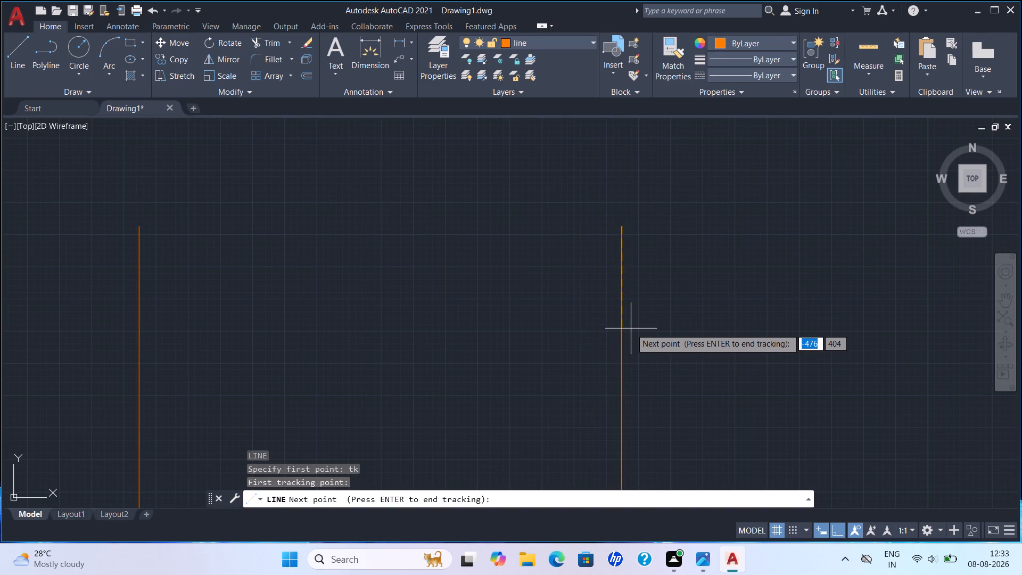
pyautogui.write('150')
pyautogui.press('Return')
pyautogui.press('Return')
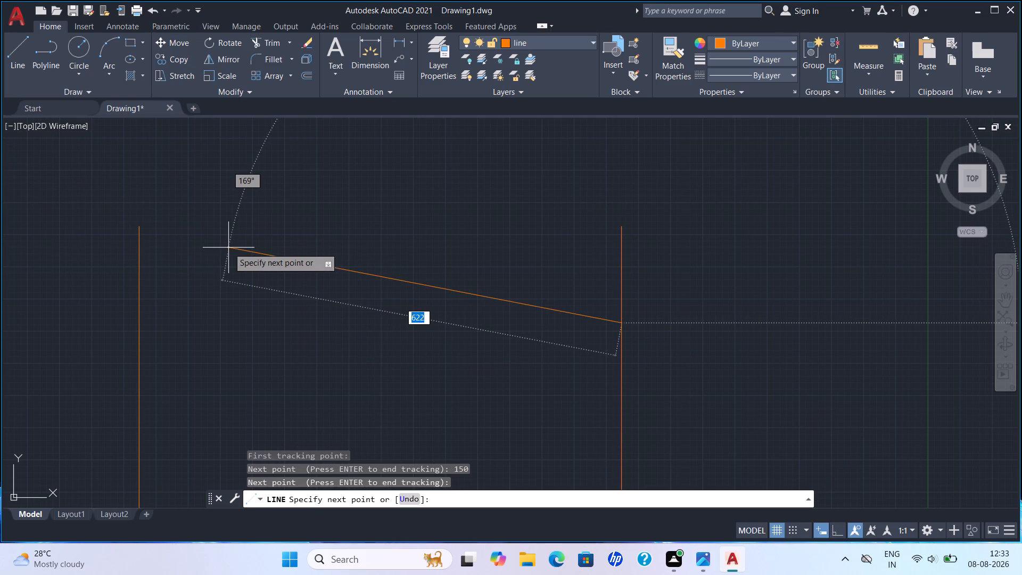
pyautogui.scroll(-3, 303, 247)
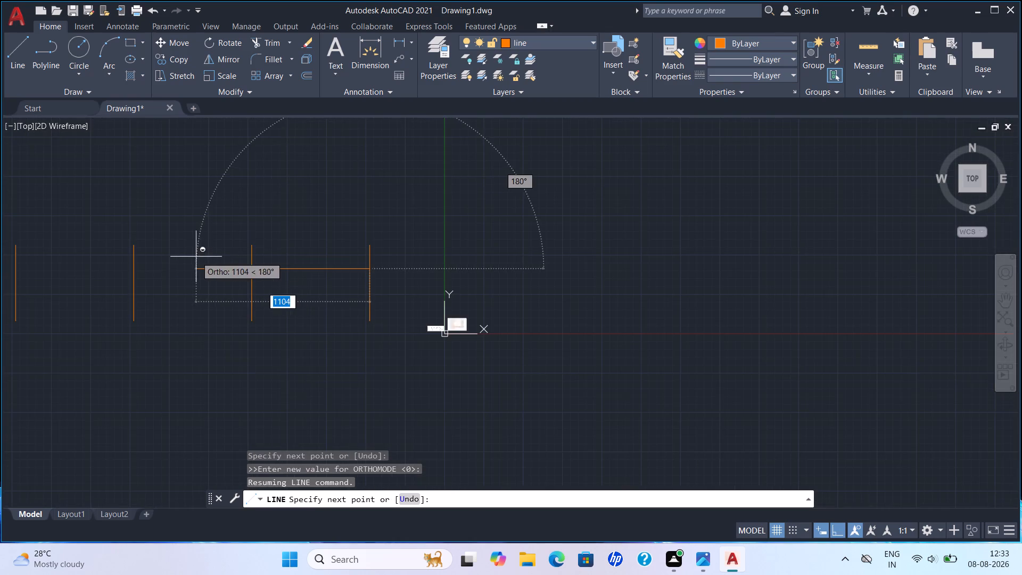
pyautogui.moveTo(196, 257); pyautogui.dragTo(583, 322, button='middle')
pyautogui.scroll(3, 218, 328)
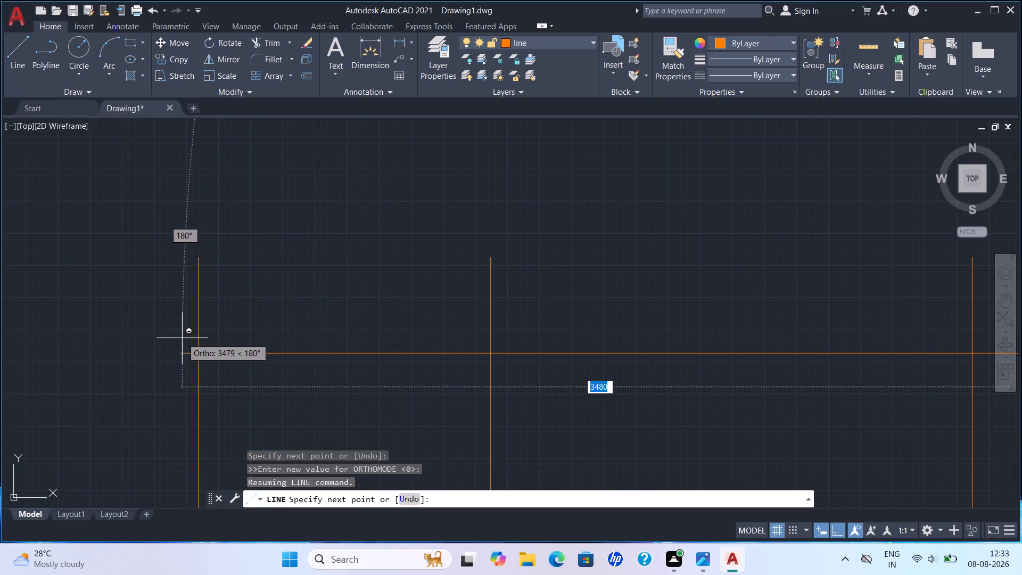
pyautogui.click(151, 345)
pyautogui.press('Escape')
# Trim the overhang of the horizontal line beyond the leftmost vertical.
pyautogui.scroll(-5, 345, 361)
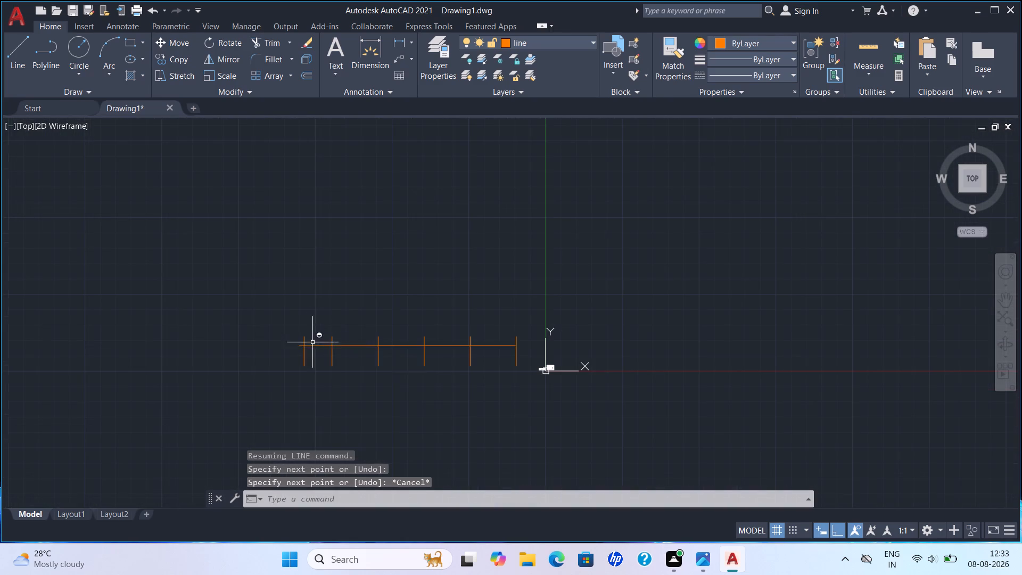
pyautogui.scroll(2, 481, 364)
pyautogui.scroll(-1, 243, 302)
pyautogui.moveTo(247, 304); pyautogui.dragTo(416, 315, button='middle')
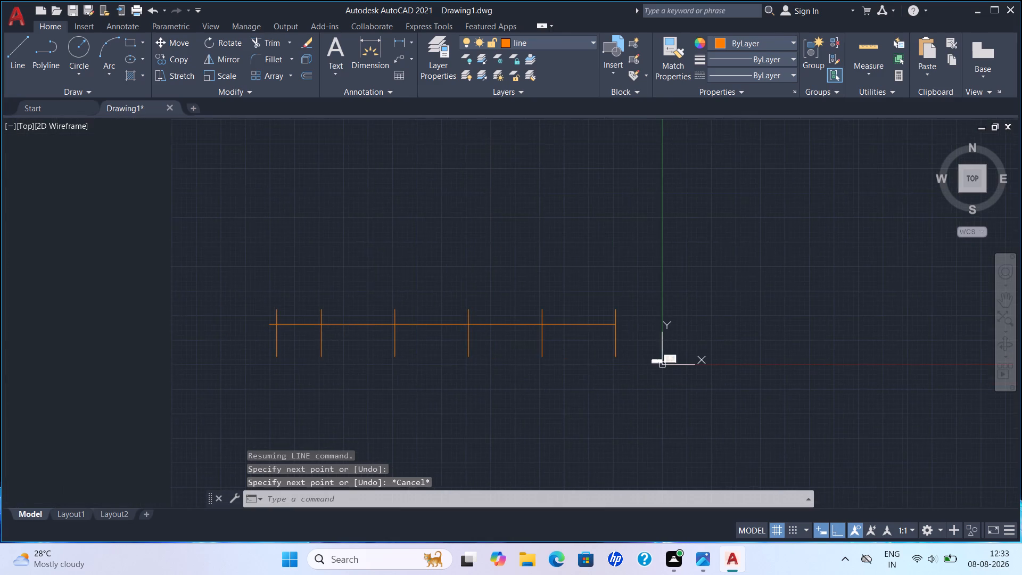
pyautogui.scroll(3, 238, 321)
pyautogui.press('Escape')
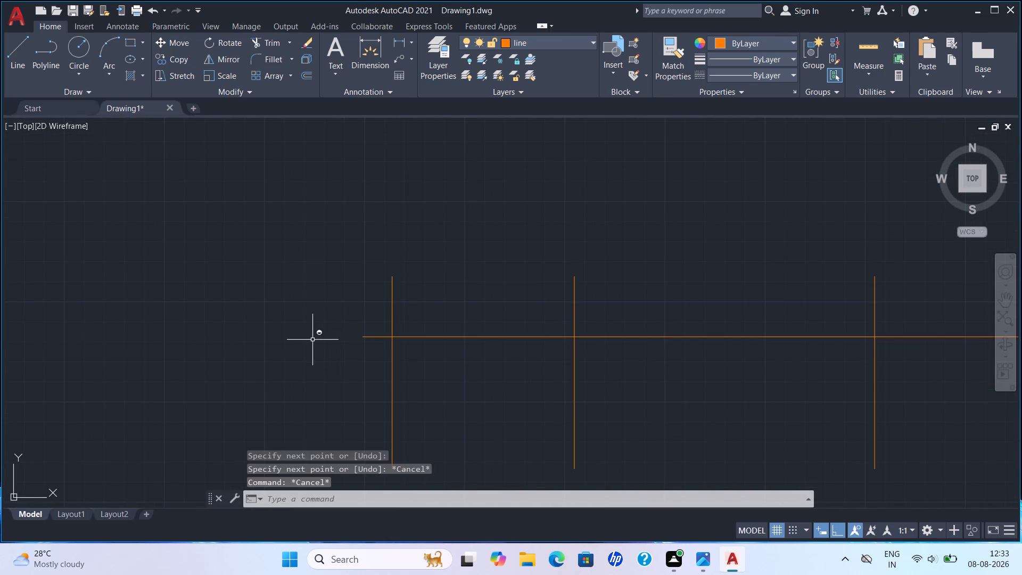
pyautogui.press('r')
pyautogui.press('Escape')
pyautogui.press('t')
pyautogui.press('r')
pyautogui.press('Return')
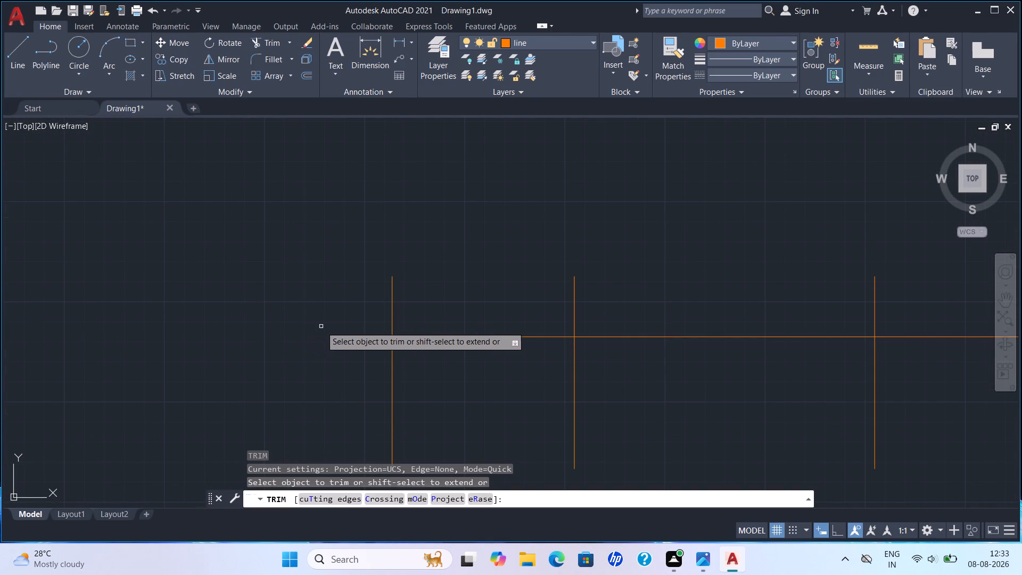
pyautogui.moveTo(376, 332); pyautogui.dragTo(367, 368)
pyautogui.press('Escape')
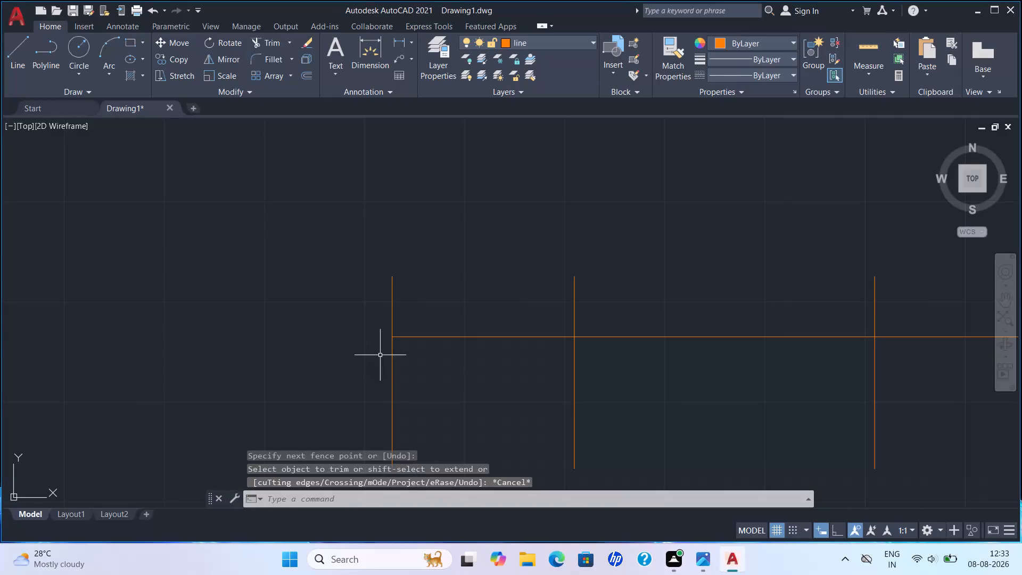
# Draw a horizontal top line from the rightmost vertical's upper end to the leftmost vertical's upper end.
pyautogui.scroll(-2, 375, 359)
pyautogui.scroll(1, 494, 335)
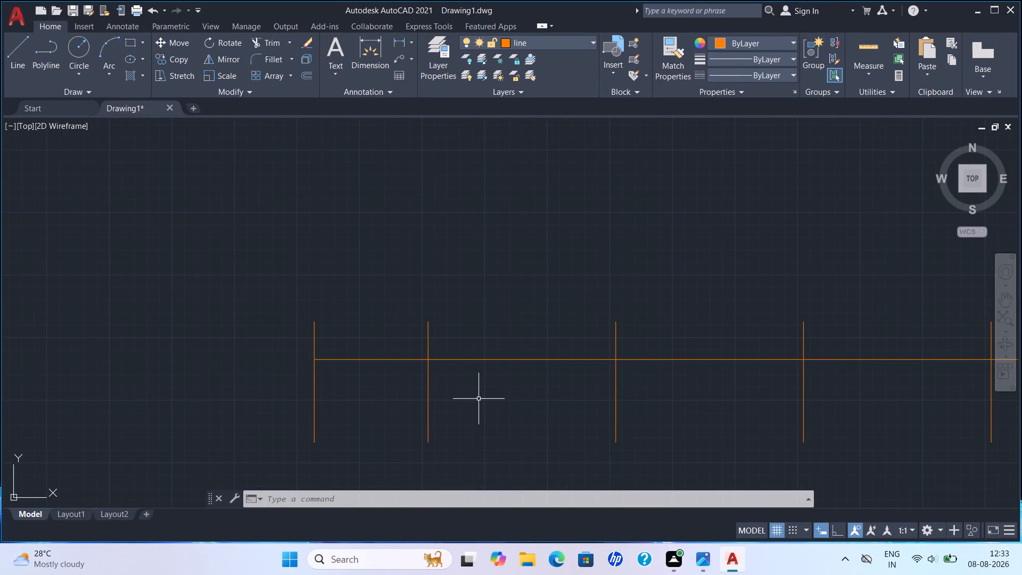
pyautogui.press('Escape')
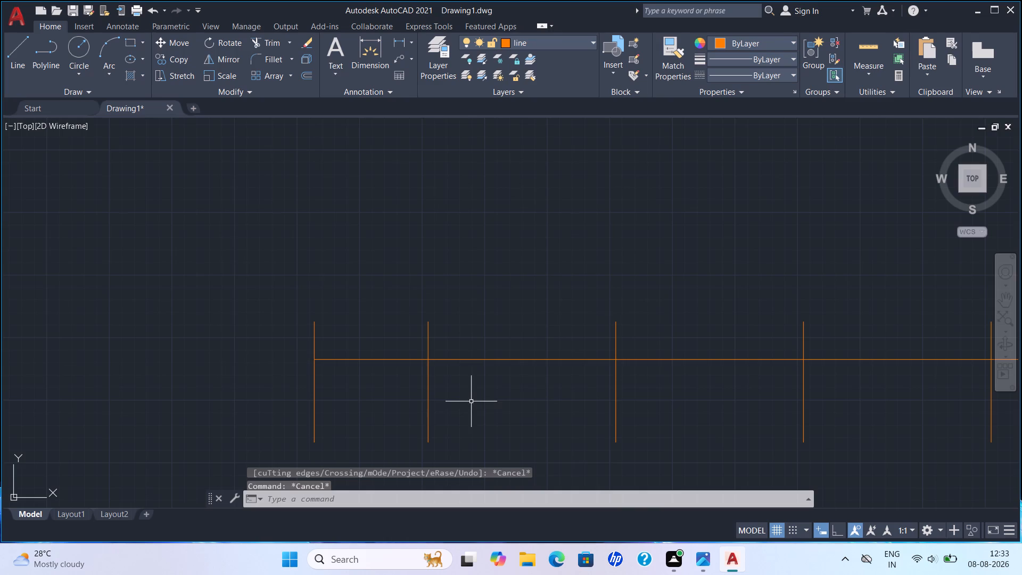
pyautogui.scroll(-1, 531, 376)
pyautogui.moveTo(521, 369); pyautogui.dragTo(318, 308, button='middle')
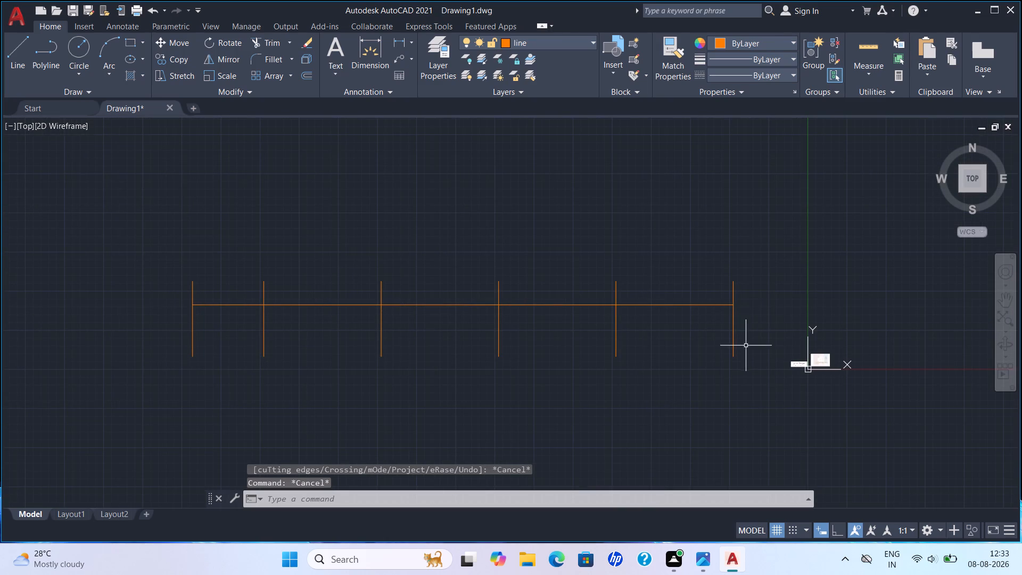
pyautogui.press('l')
pyautogui.press('Return')
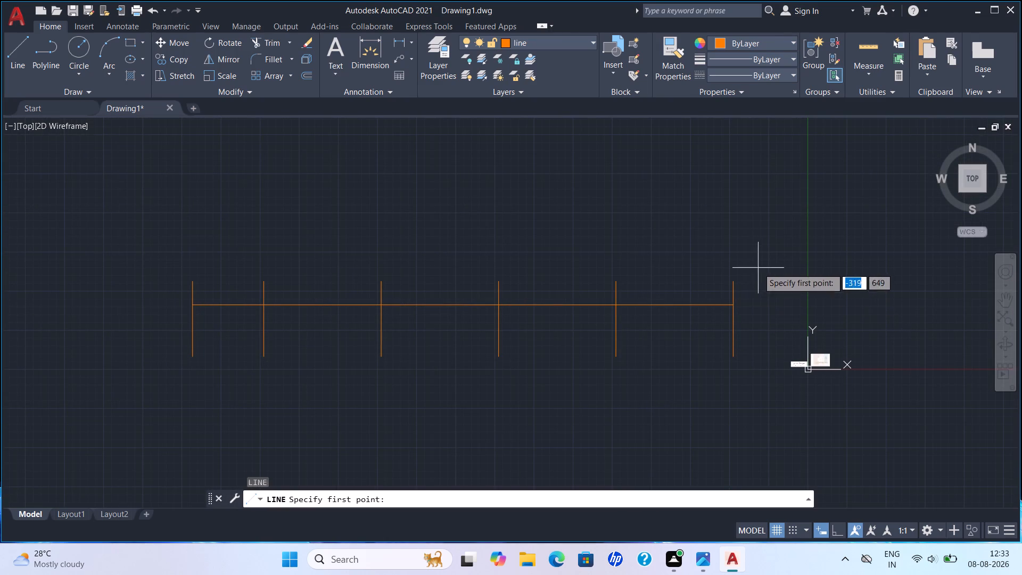
pyautogui.click(733, 282)
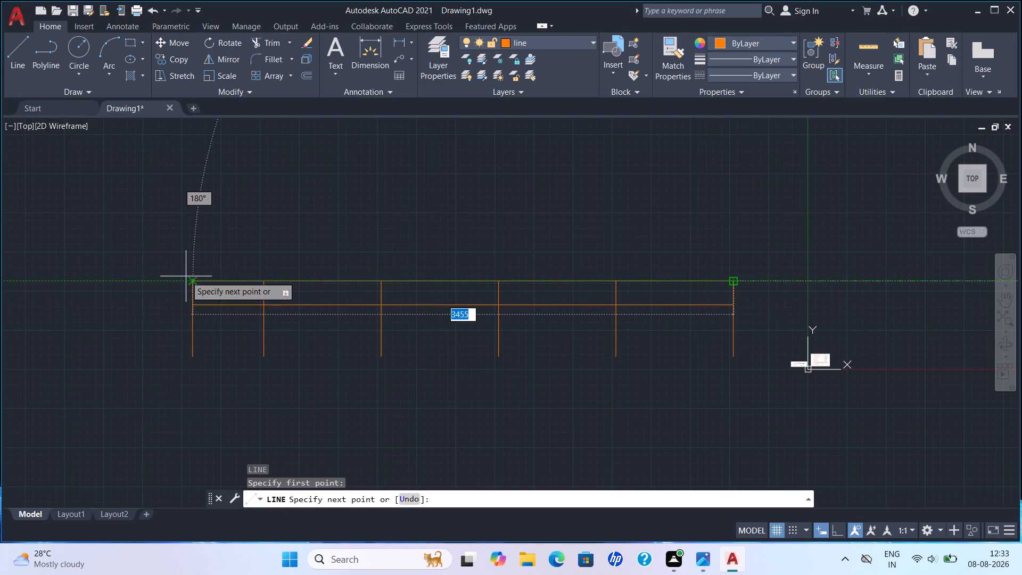
pyautogui.click(193, 280)
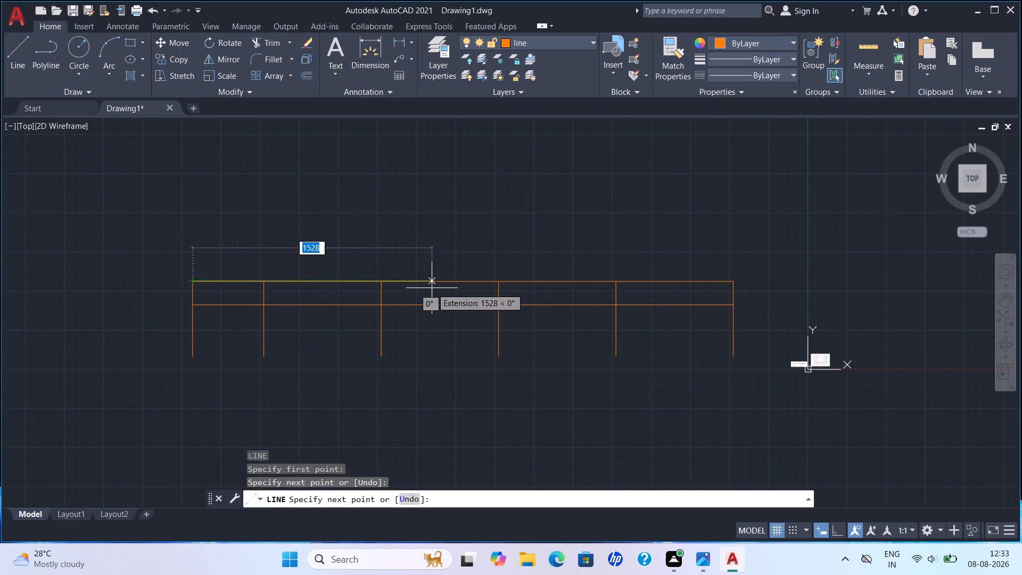
pyautogui.press('Escape')
# Check the spacing between the two horizontal lines at the rightmost vertical using a linear dimension preview.
pyautogui.scroll(-1, 613, 317)
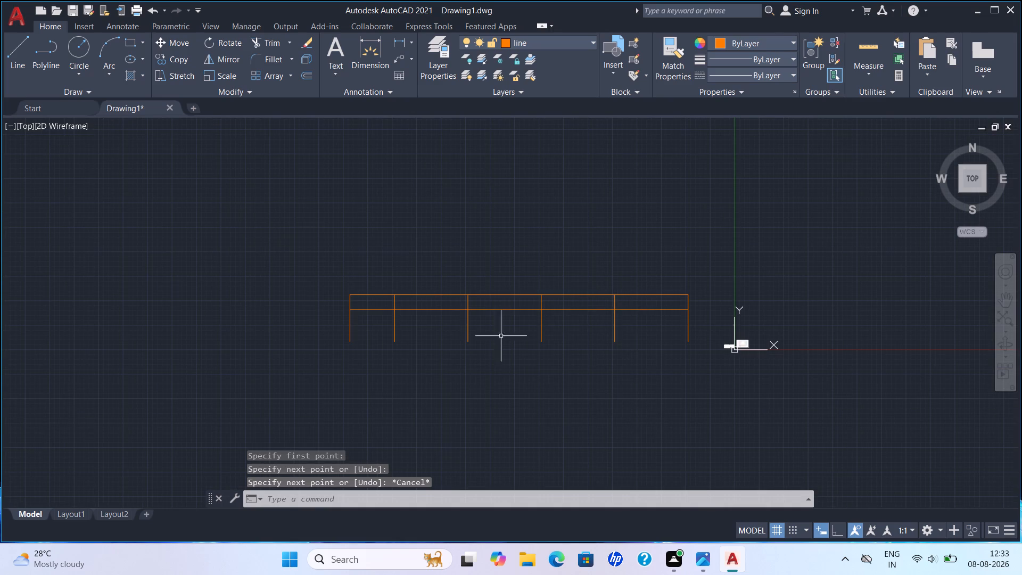
pyautogui.scroll(2, 443, 326)
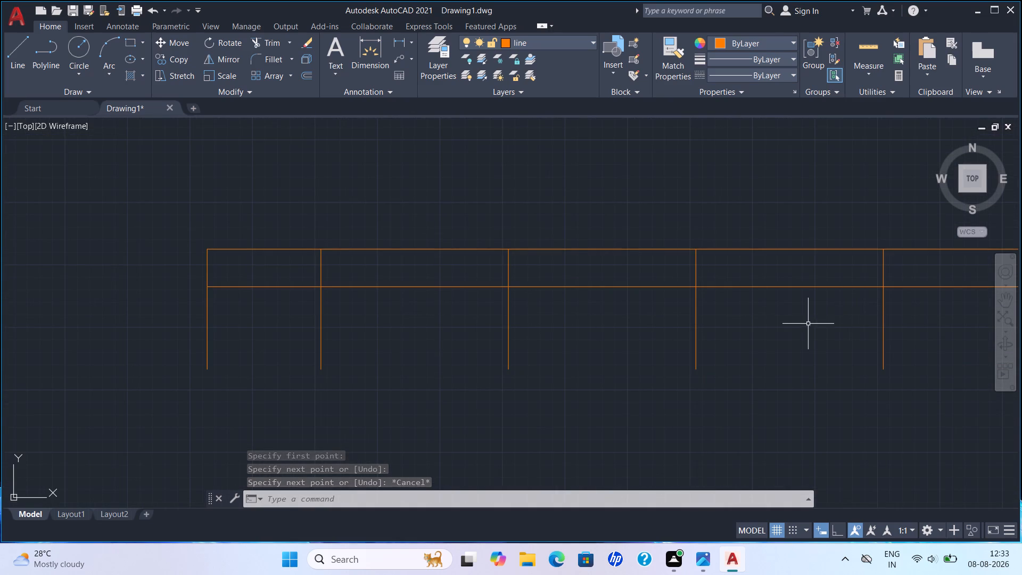
pyautogui.scroll(-1, 718, 340)
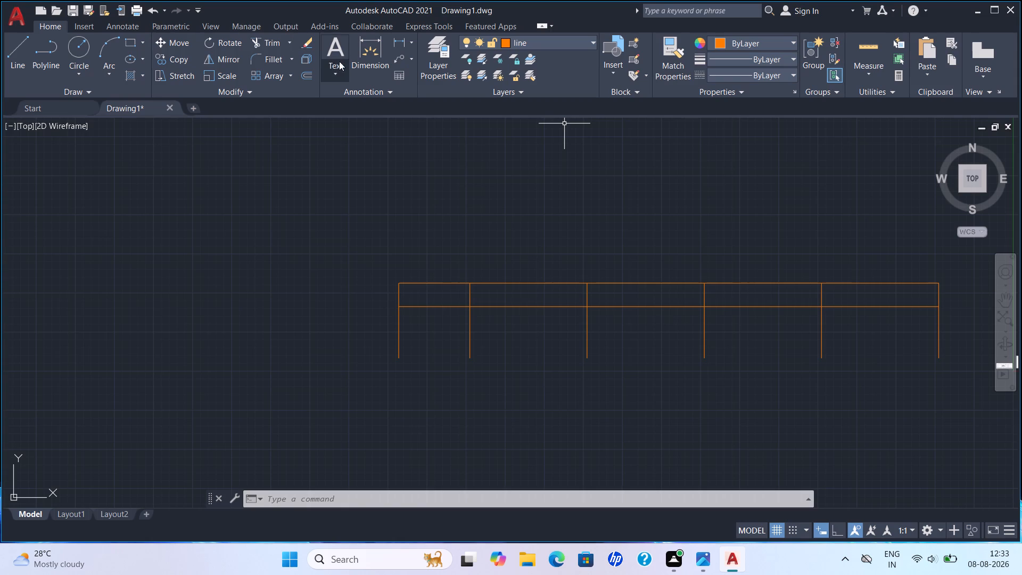
pyautogui.scroll(-1, 513, 227)
pyautogui.moveTo(501, 232); pyautogui.dragTo(361, 219, button='middle')
pyautogui.scroll(-1, 360, 219)
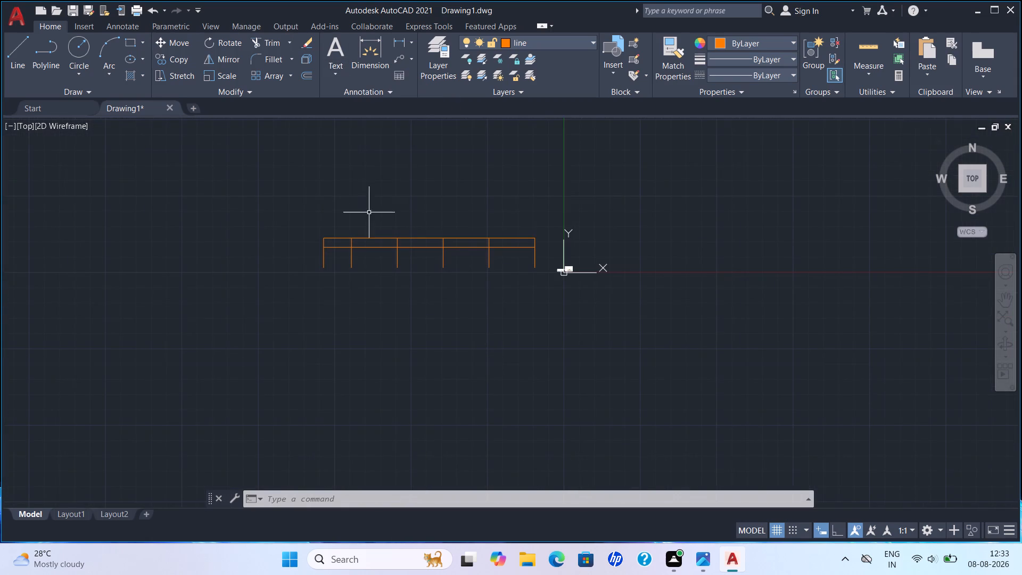
pyautogui.scroll(2, 297, 89)
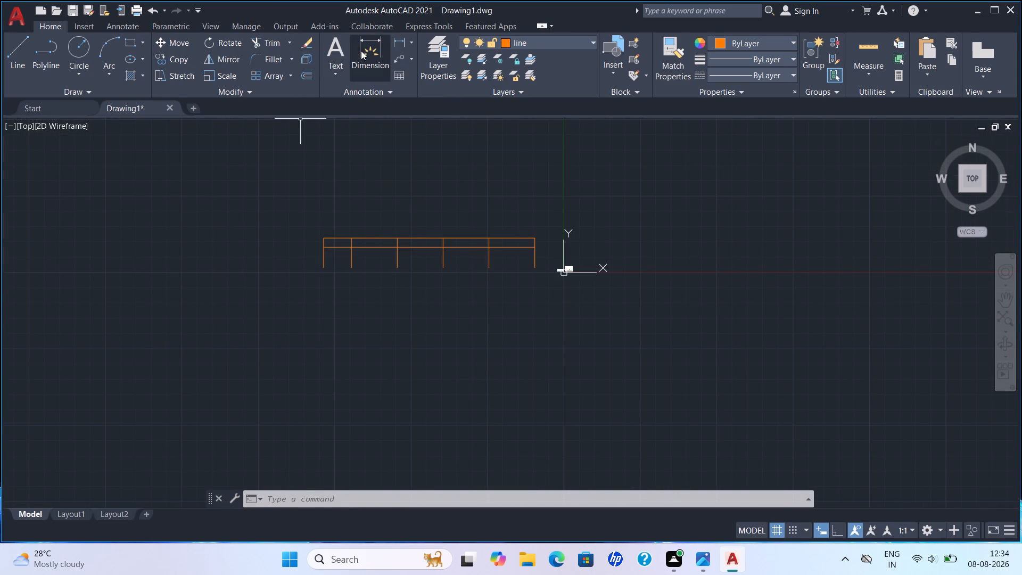
pyautogui.click(361, 51)
pyautogui.click(408, 43)
pyautogui.click(410, 62)
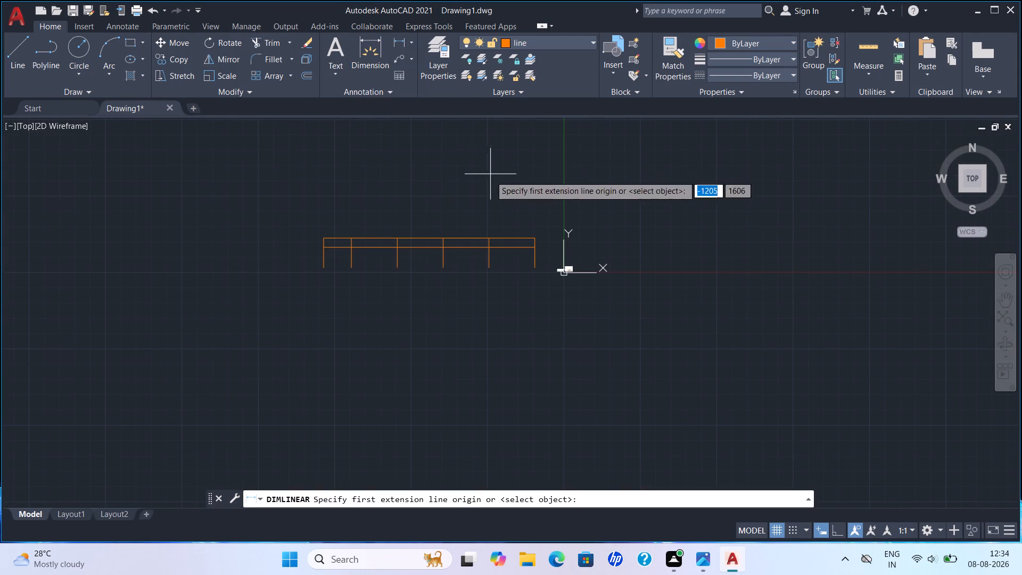
pyautogui.scroll(4, 513, 229)
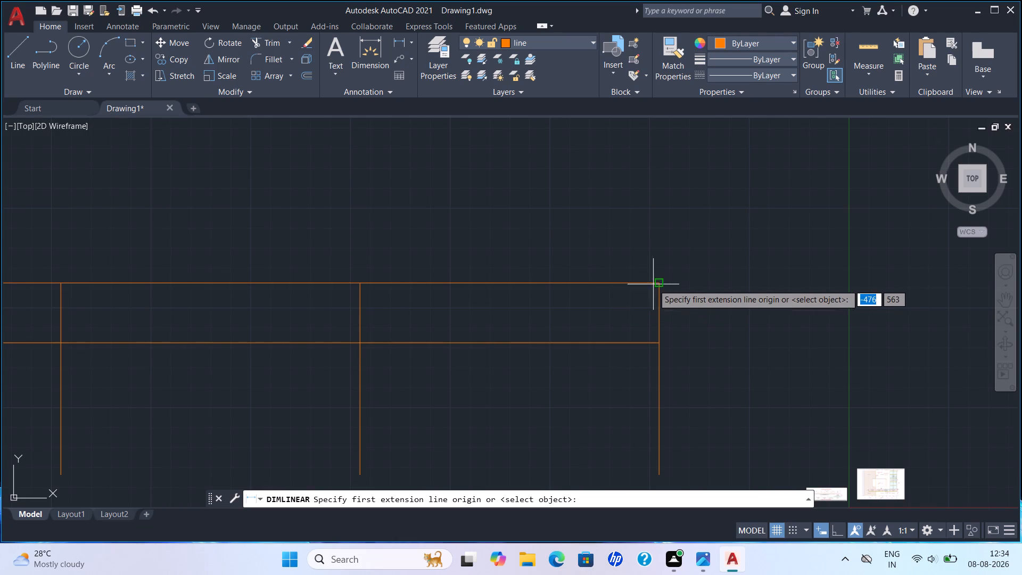
pyautogui.moveTo(658, 283); pyautogui.dragTo(649, 292)
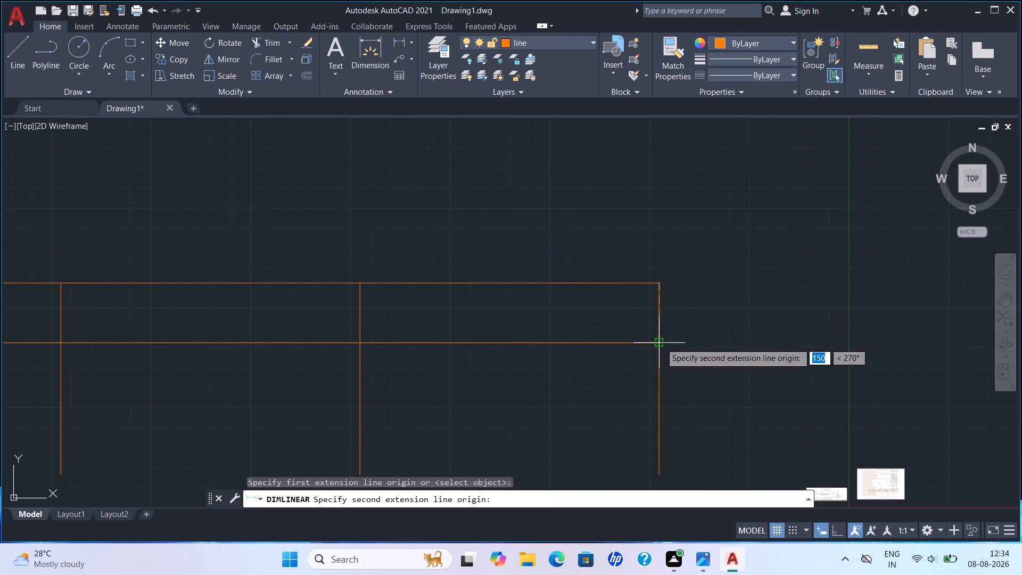
pyautogui.click(661, 343)
pyautogui.scroll(5, 760, 334)
pyautogui.scroll(-2, 757, 336)
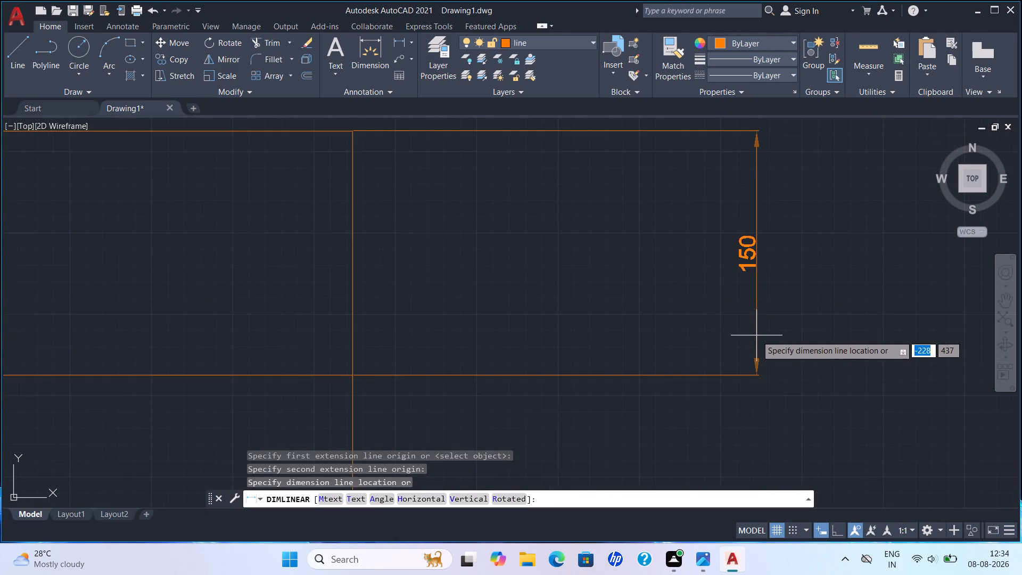
pyautogui.press('Escape')
pyautogui.scroll(-7, 755, 331)
pyautogui.moveTo(718, 324); pyautogui.dragTo(685, 266, button='middle')
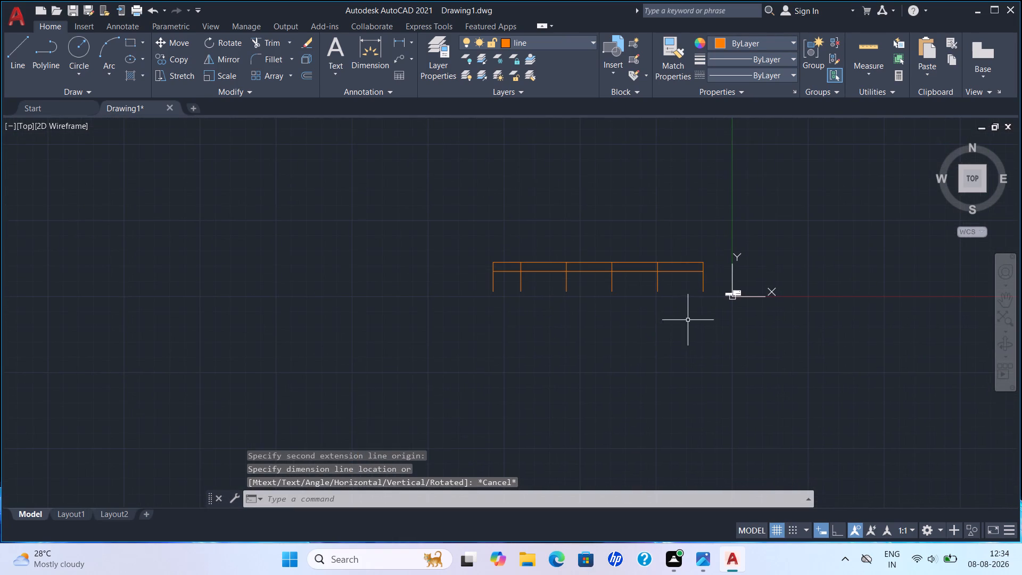
# Check the rightmost vertical's length from the lower horizontal line down to its bottom end using a linear dimension preview.
pyautogui.scroll(1, 688, 320)
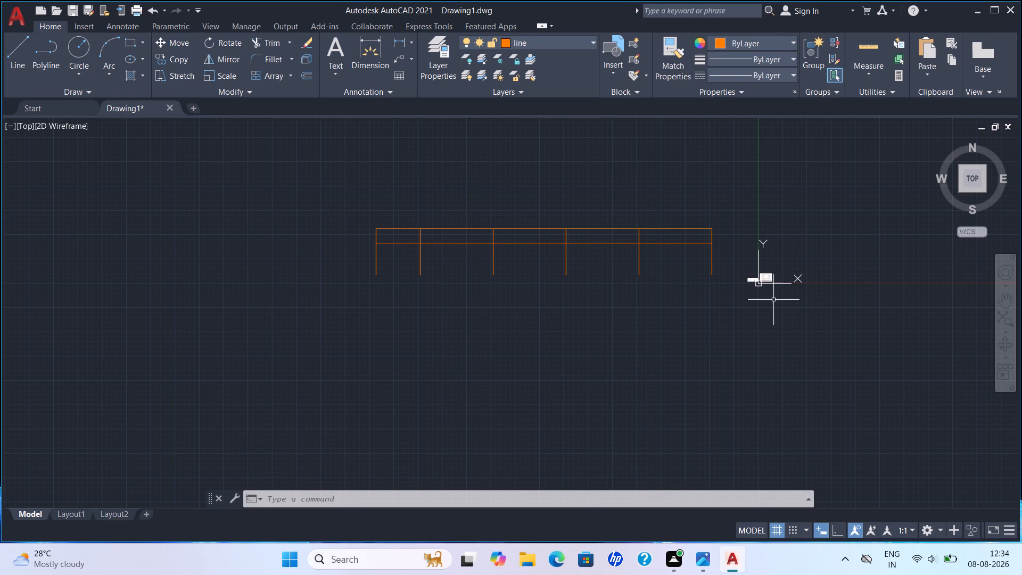
pyautogui.press('Escape')
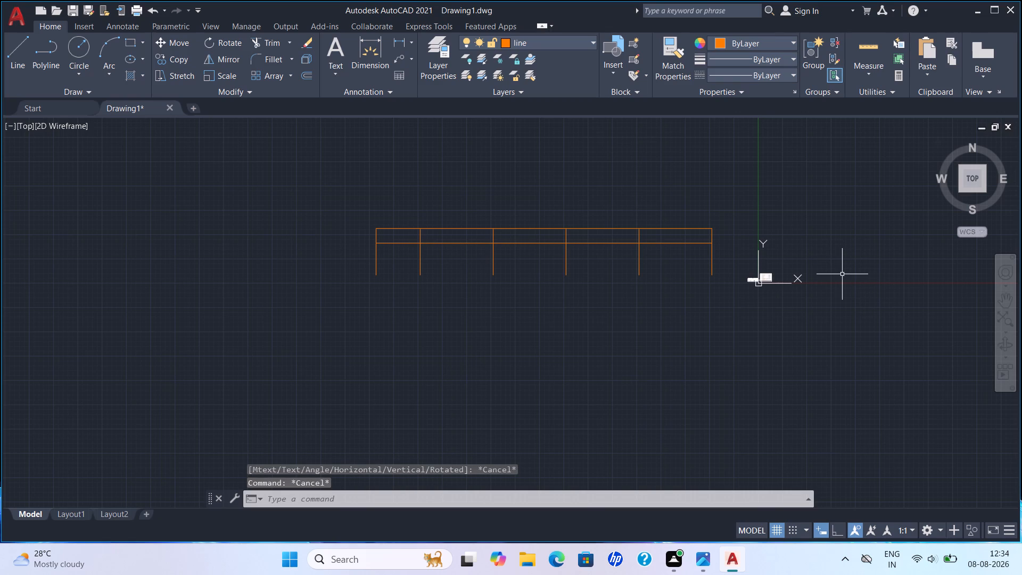
pyautogui.click(359, 45)
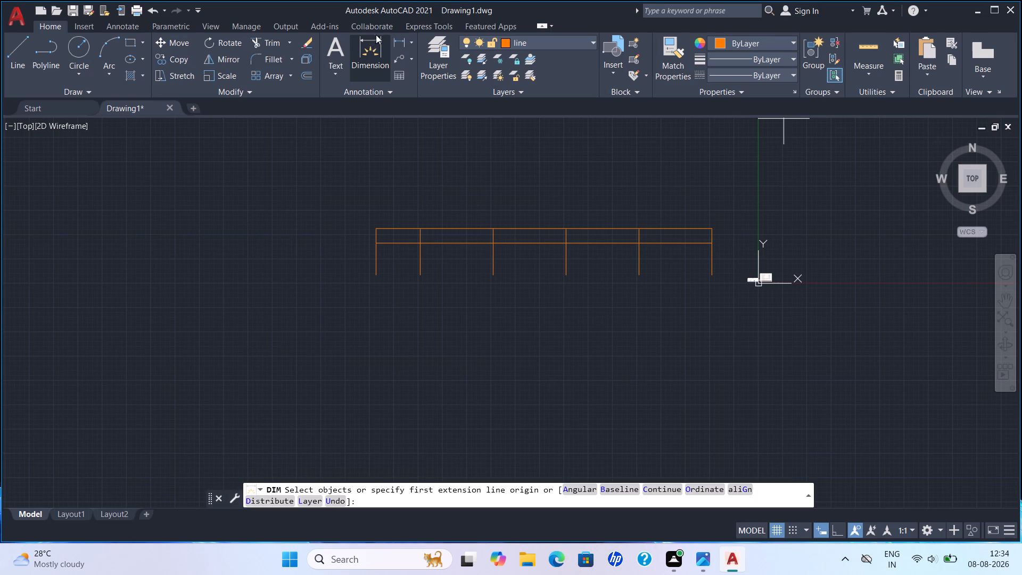
pyautogui.click(411, 40)
pyautogui.click(441, 65)
pyautogui.scroll(3, 697, 245)
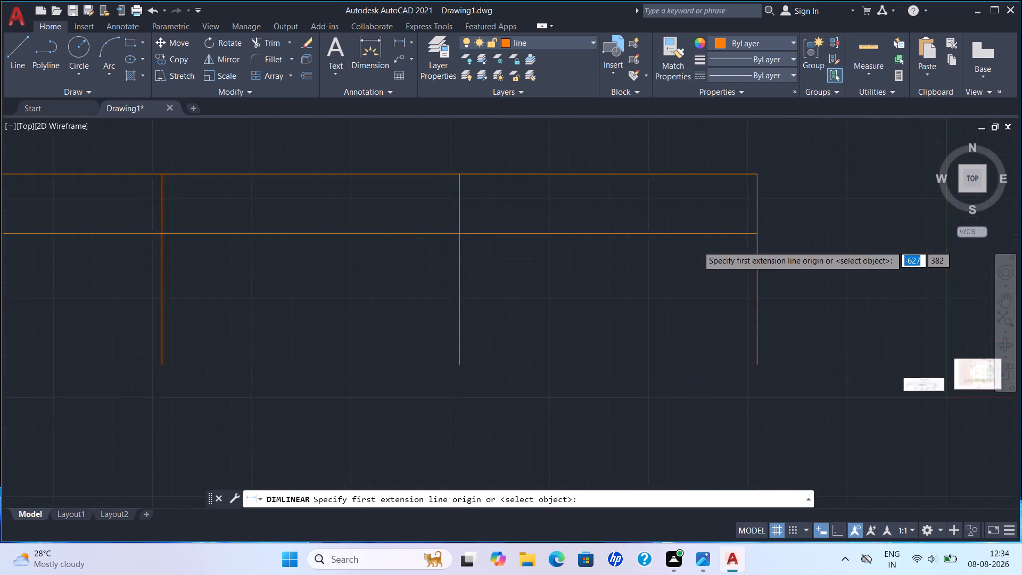
pyautogui.scroll(2, 697, 245)
pyautogui.scroll(-2, 782, 256)
pyautogui.moveTo(752, 256); pyautogui.dragTo(611, 243, button='middle')
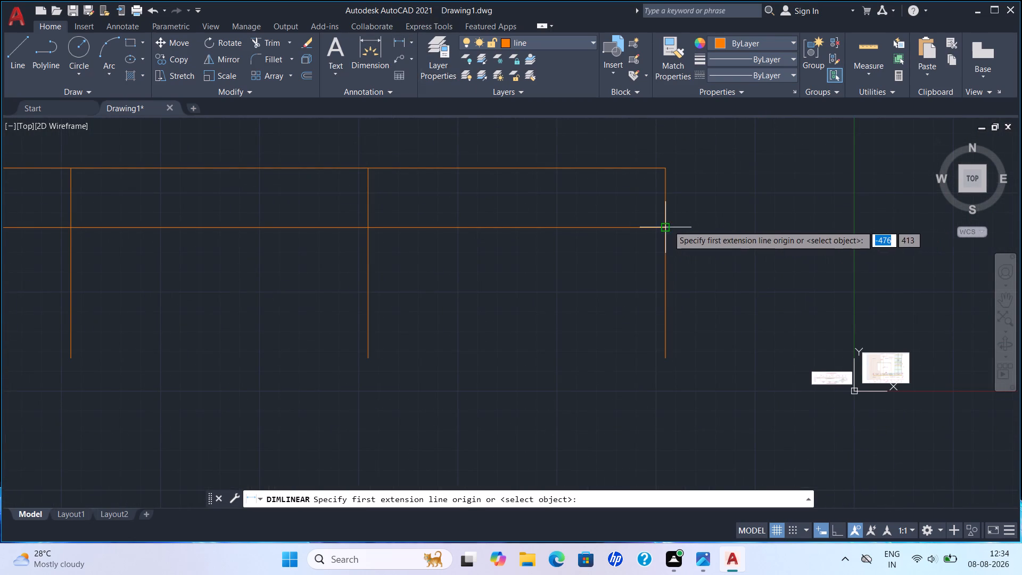
pyautogui.moveTo(668, 226); pyautogui.dragTo(669, 244)
pyautogui.click(667, 360)
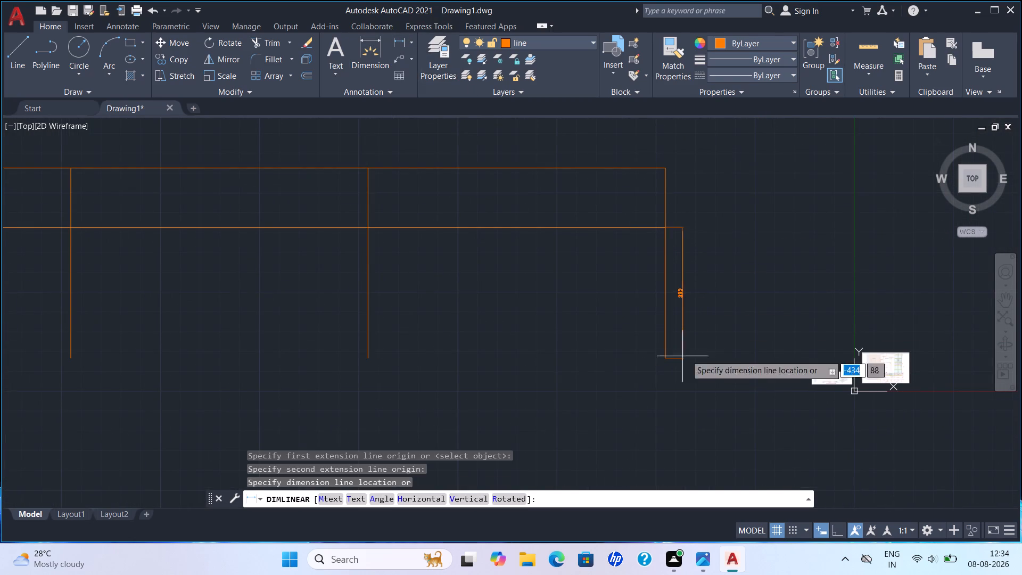
pyautogui.scroll(3, 735, 341)
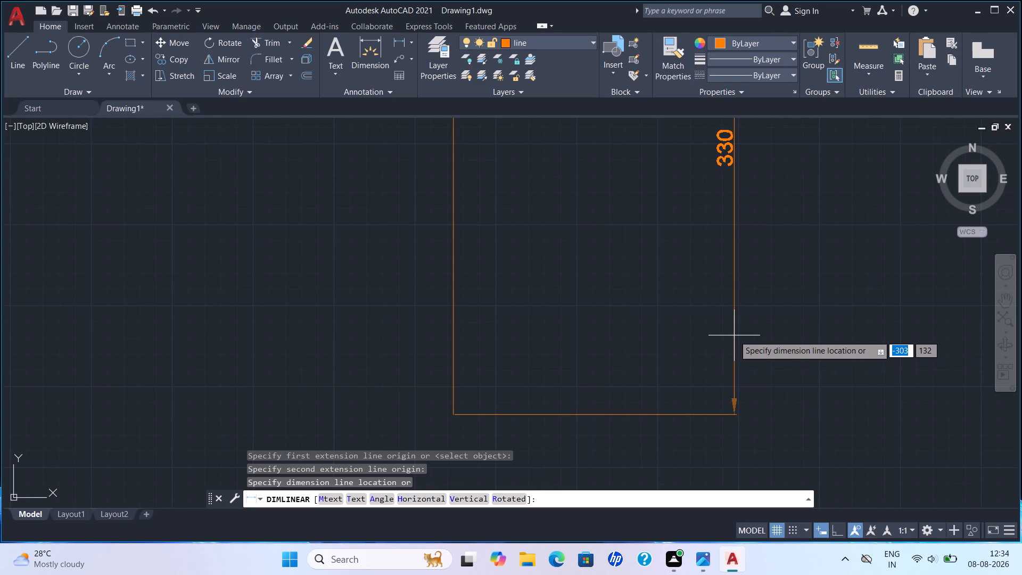
pyautogui.press('Escape')
pyautogui.scroll(-4, 730, 321)
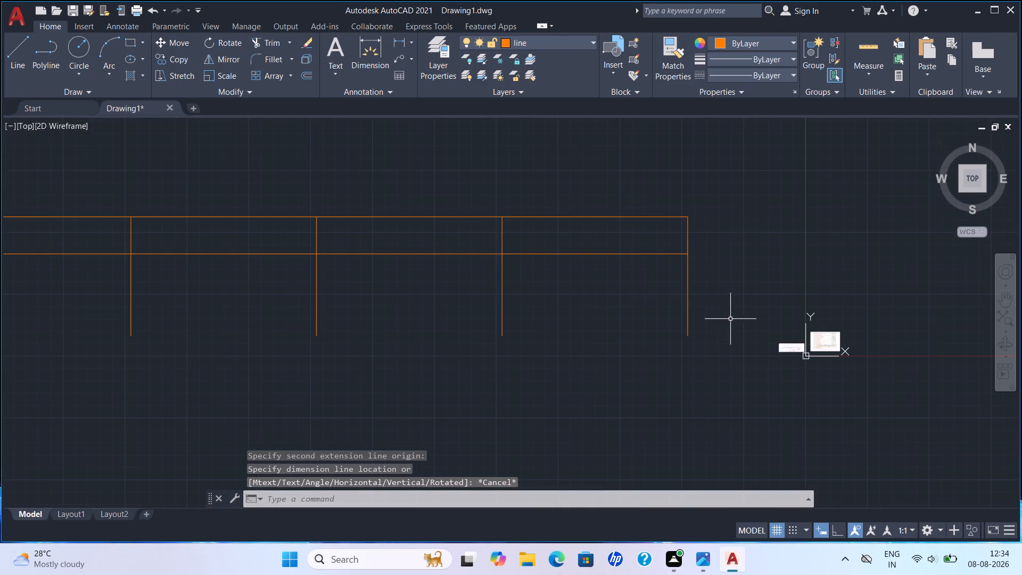
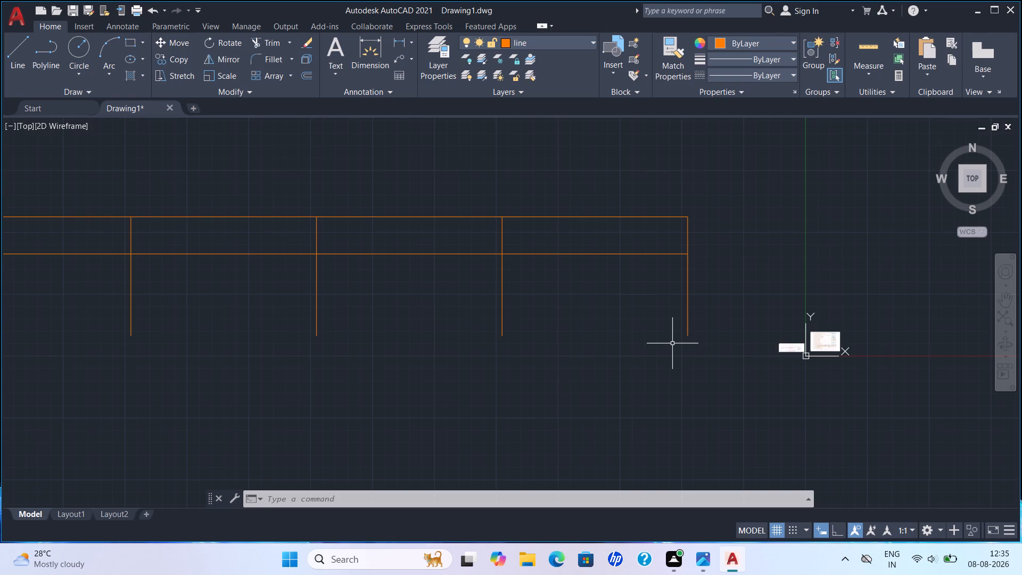
# Draw a horizontal line starting 282 mm below the 150 mm division on the rightmost vertical, ending just past the adjacent vertical.
pyautogui.press('Escape')
pyautogui.scroll(-2, 678, 265)
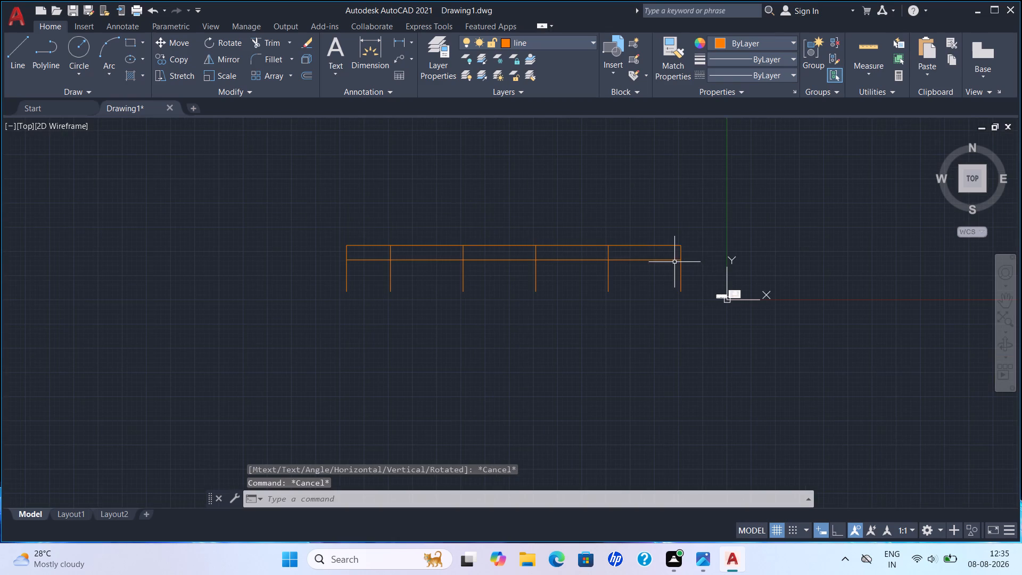
pyautogui.scroll(2, 705, 273)
pyautogui.press('l')
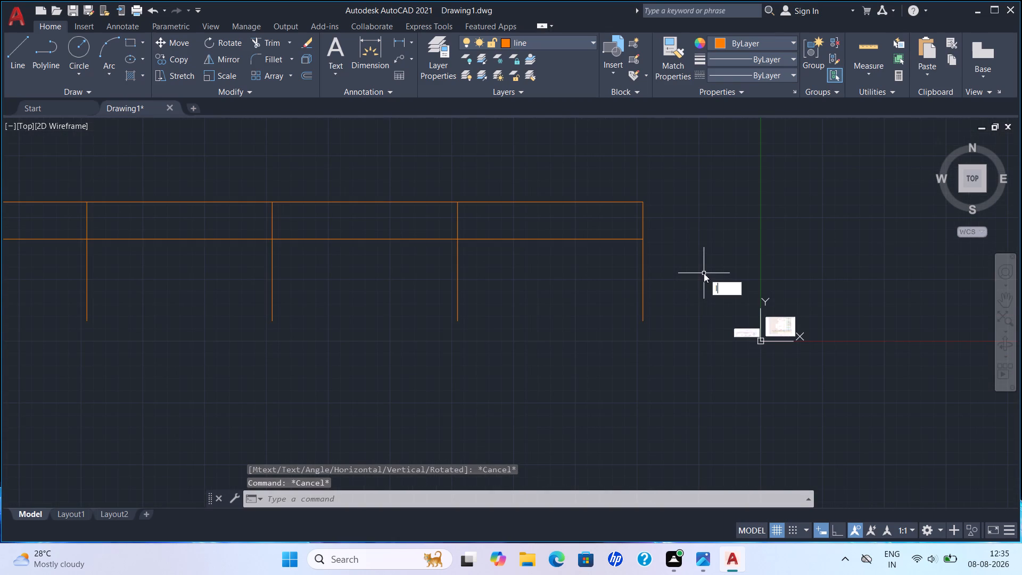
pyautogui.press('Return')
pyautogui.write('tk')
pyautogui.press('Return')
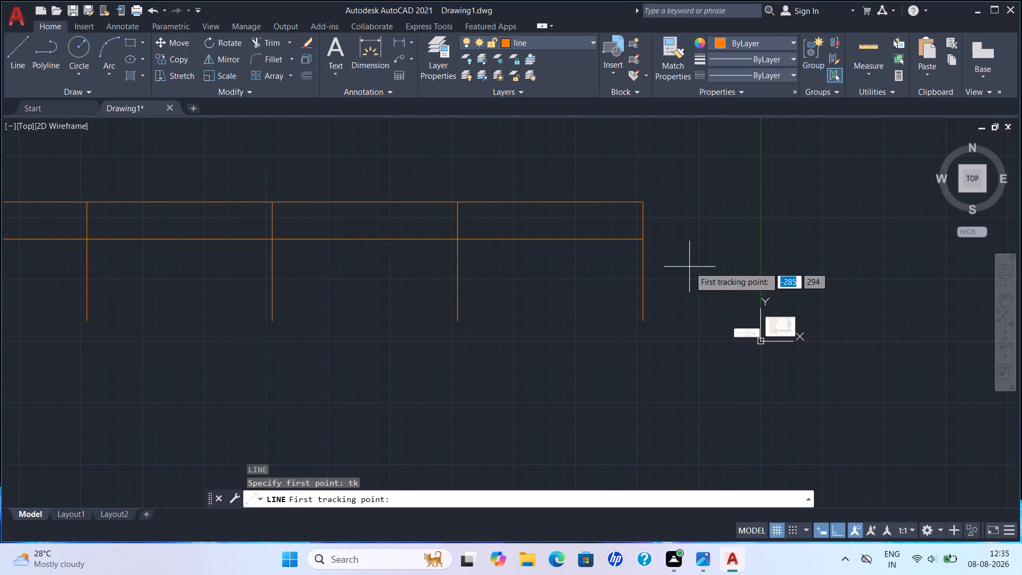
pyautogui.moveTo(641, 237); pyautogui.dragTo(645, 260)
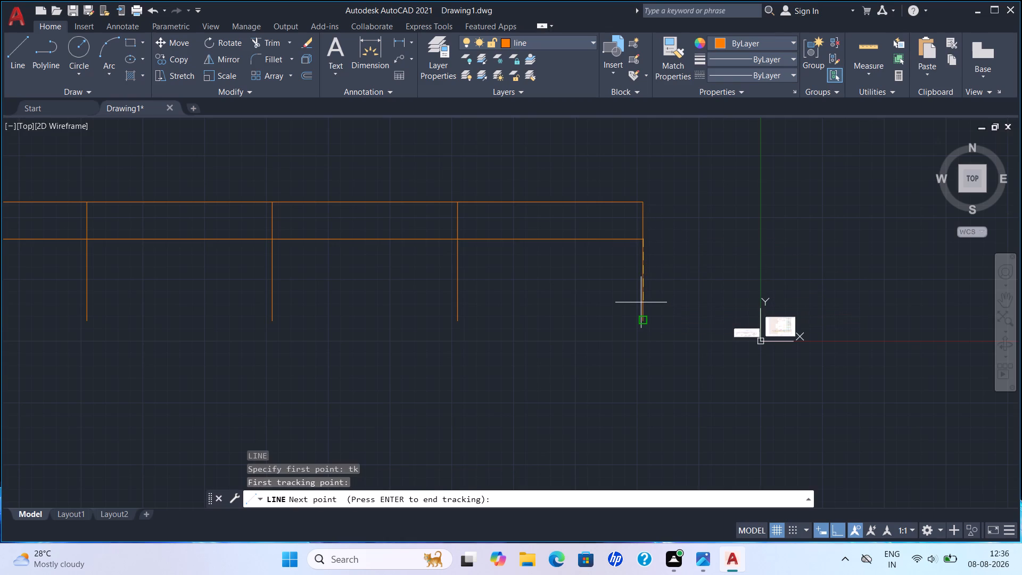
pyautogui.write('28')
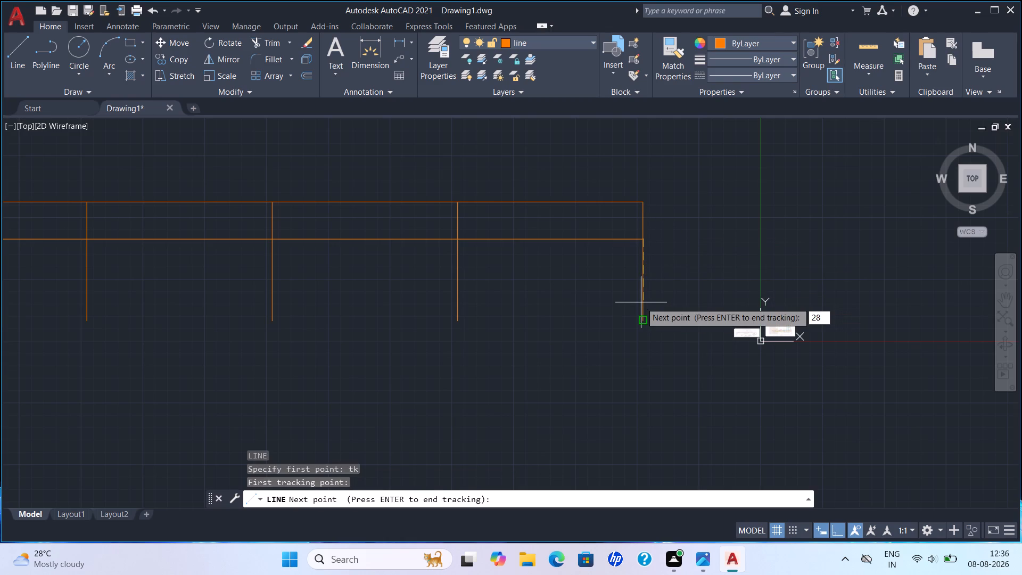
pyautogui.press('2')
pyautogui.press('Return')
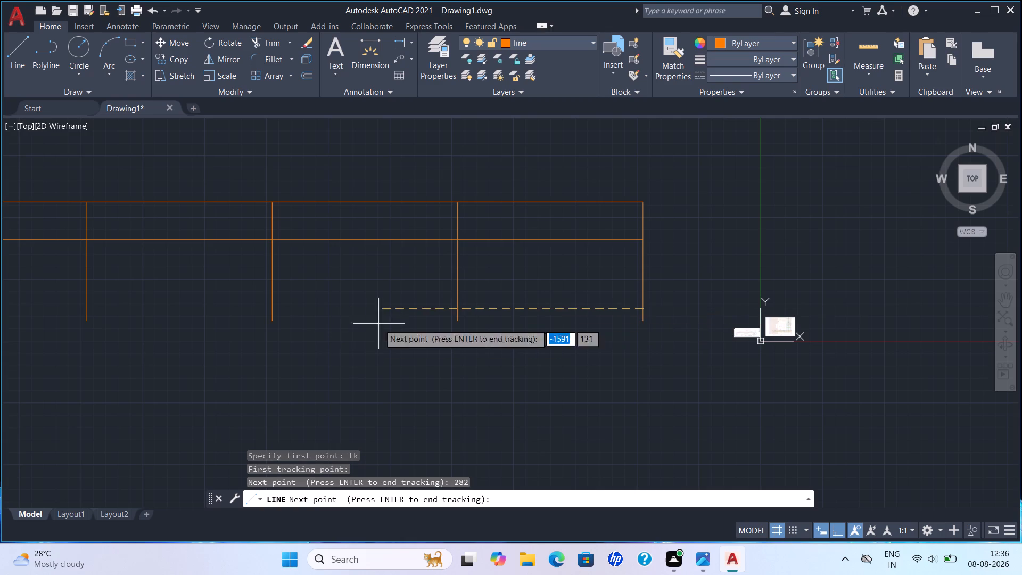
pyautogui.press('Return')
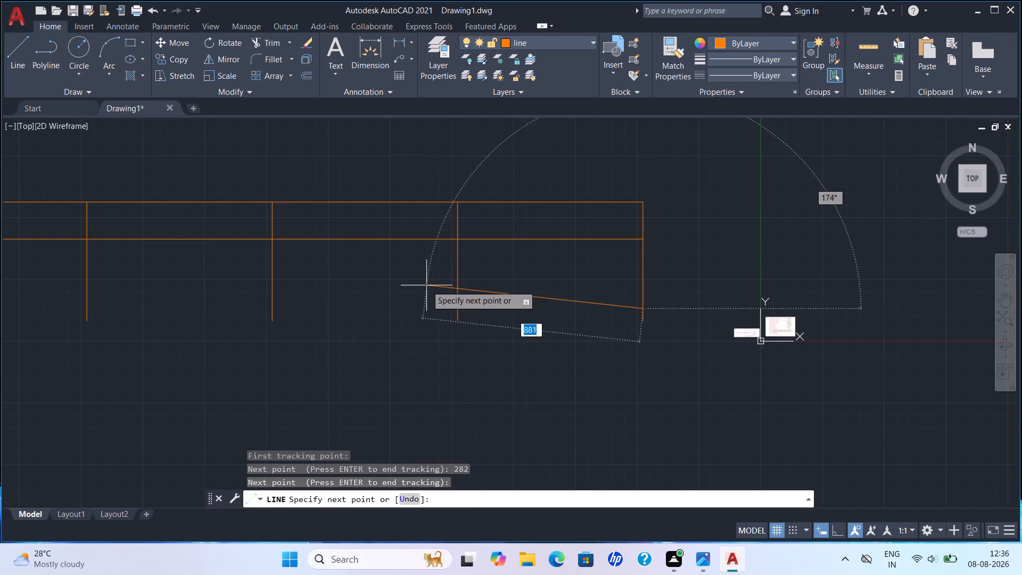
pyautogui.scroll(3, 449, 301)
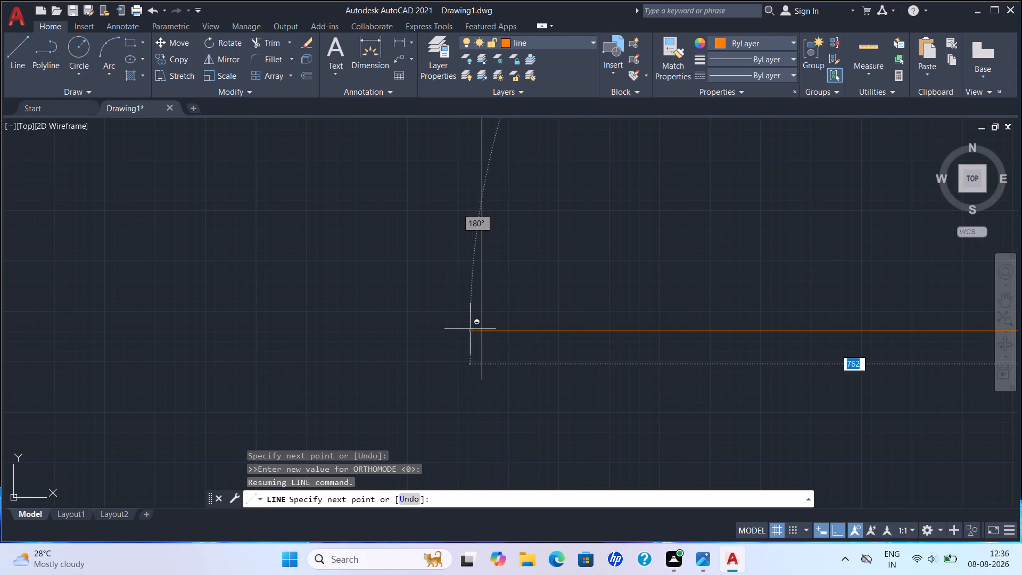
pyautogui.click(458, 333)
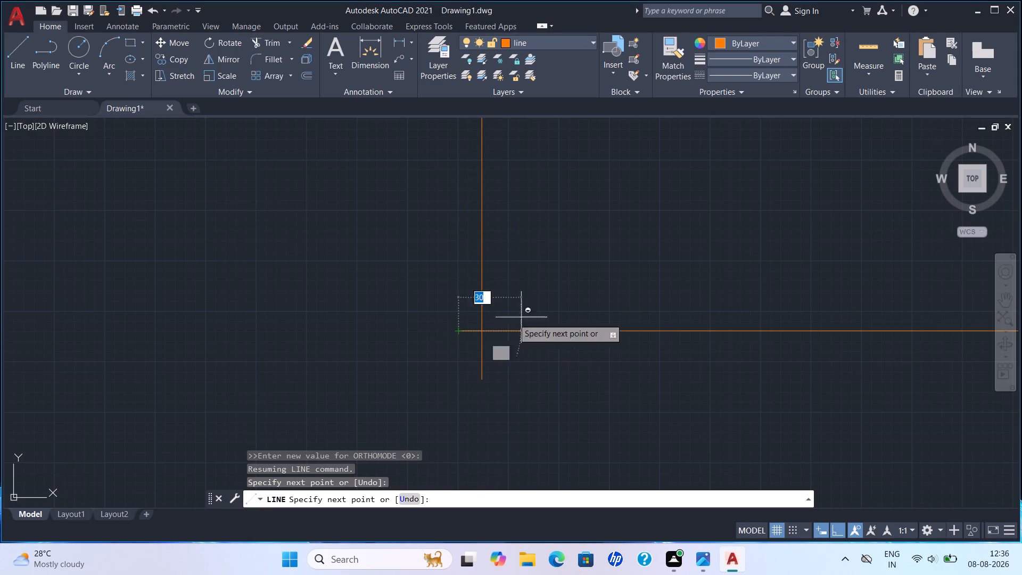
pyautogui.press('Escape')
pyautogui.scroll(-2, 576, 341)
pyautogui.moveTo(547, 338); pyautogui.dragTo(397, 330, button='middle')
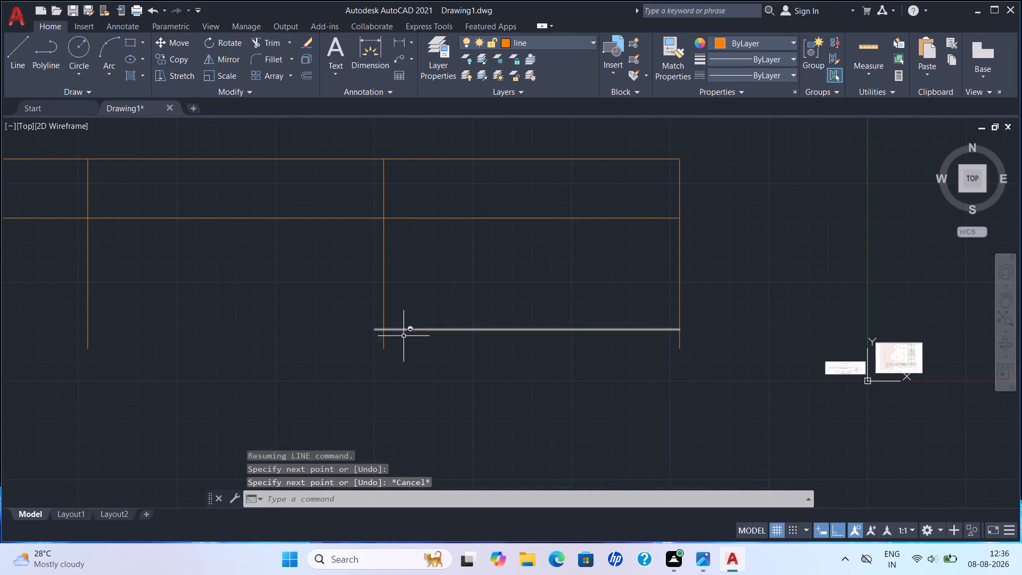
pyautogui.press('Escape')
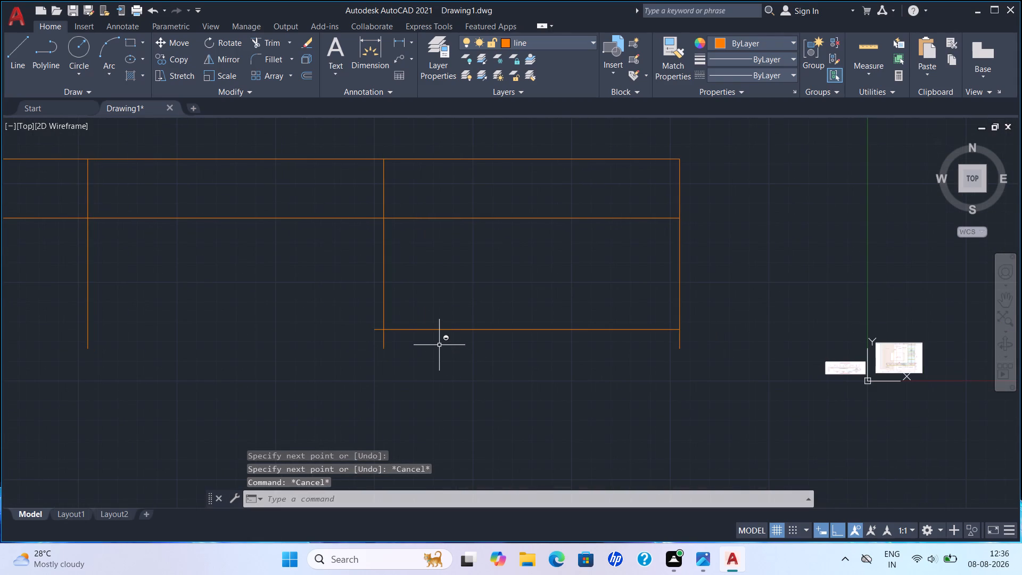
# Trim the new horizontal line's overhang beyond the vertical adjacent to the rightmost one.
pyautogui.write('tr')
pyautogui.press('Return')
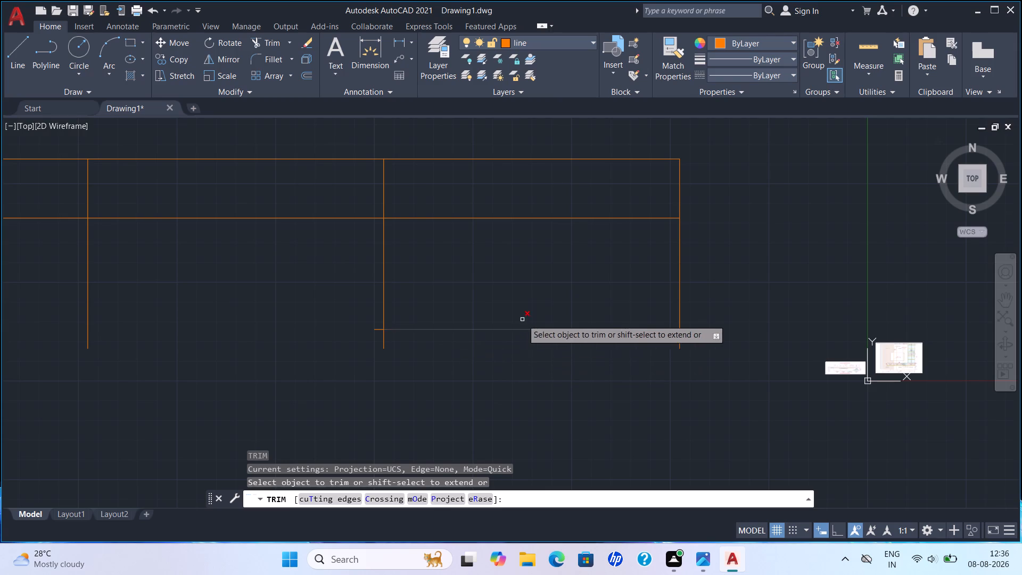
pyautogui.click(526, 329)
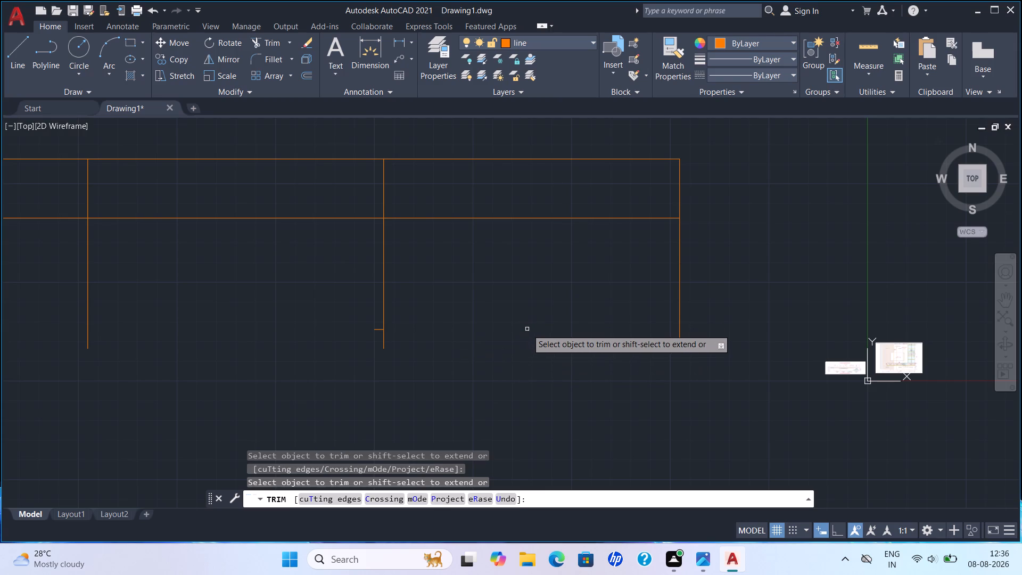
pyautogui.hotkey('ctrl', 'z')
pyautogui.scroll(2, 362, 326)
pyautogui.moveTo(399, 334); pyautogui.dragTo(398, 349)
pyautogui.scroll(-2, 407, 364)
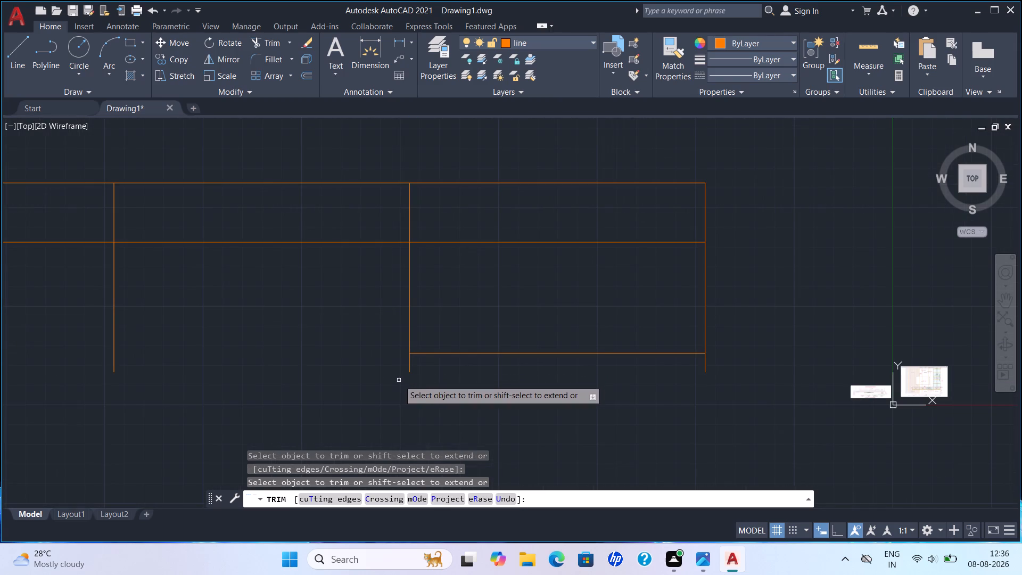
pyautogui.press('Escape')
# Offset the trimmed horizontal line 18 mm downward.
pyautogui.scroll(-1, 623, 351)
pyautogui.moveTo(622, 348); pyautogui.dragTo(583, 322, button='middle')
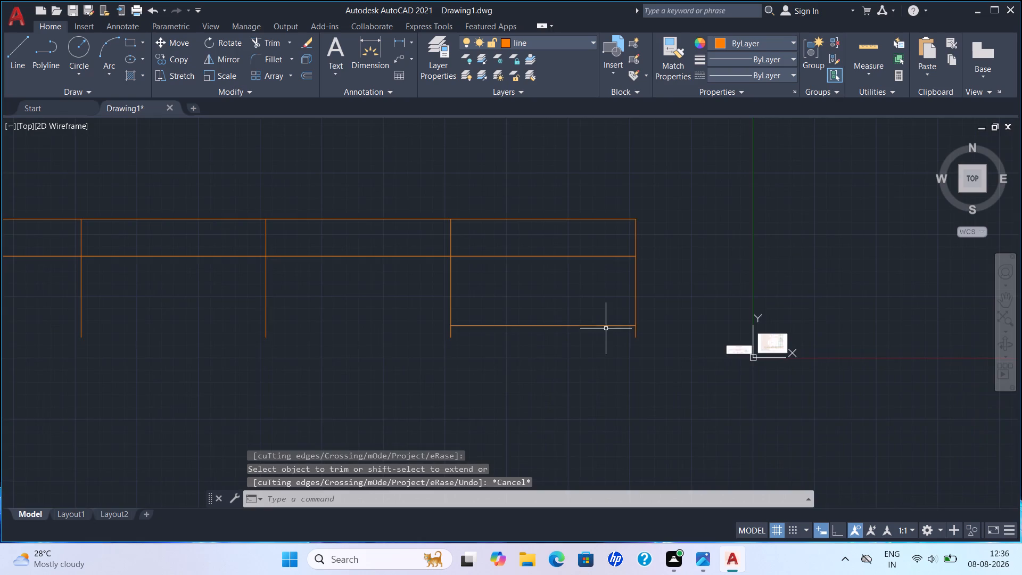
pyautogui.scroll(1, 591, 328)
pyautogui.moveTo(576, 315); pyautogui.dragTo(570, 308, button='middle')
pyautogui.press('Escape')
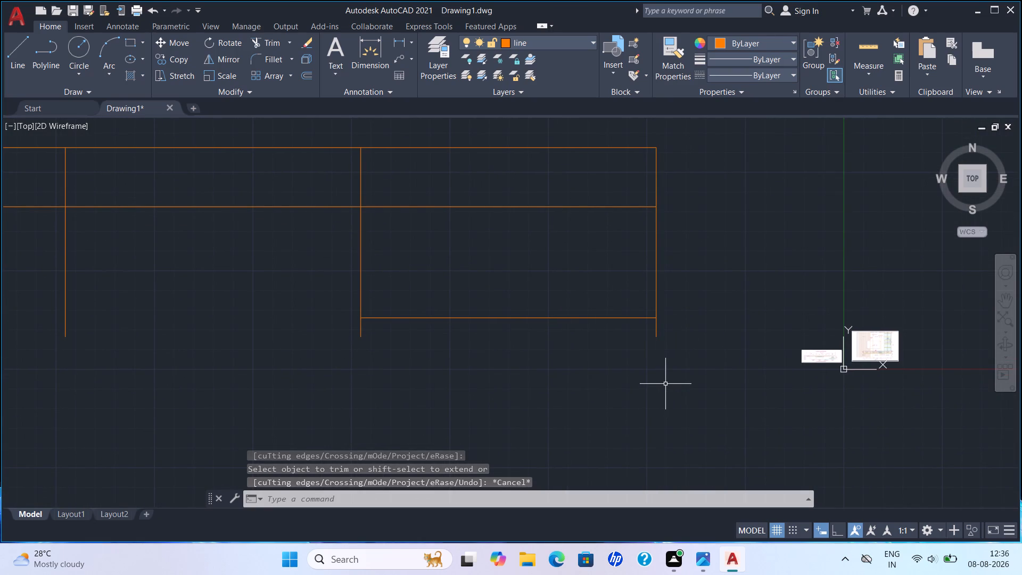
pyautogui.press('o')
pyautogui.press('Return')
pyautogui.write('18')
pyautogui.press('Return')
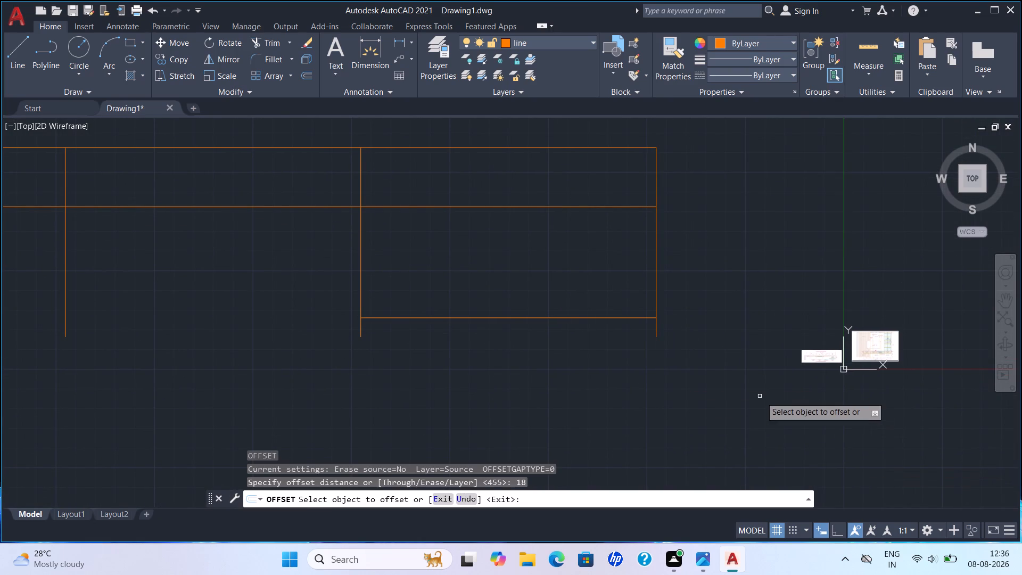
pyautogui.moveTo(610, 318); pyautogui.dragTo(610, 327)
pyautogui.click(610, 331)
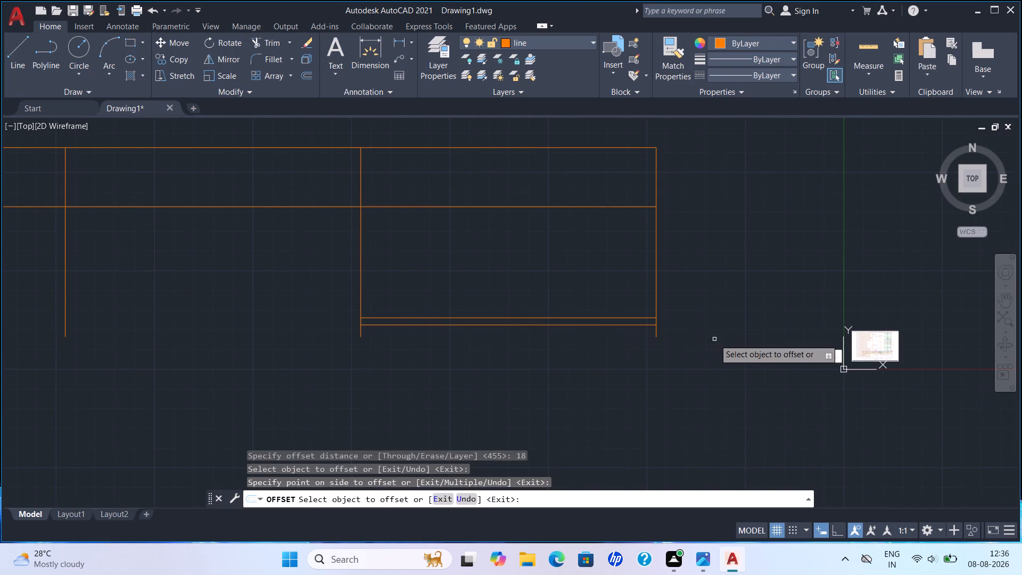
pyautogui.press('Escape')
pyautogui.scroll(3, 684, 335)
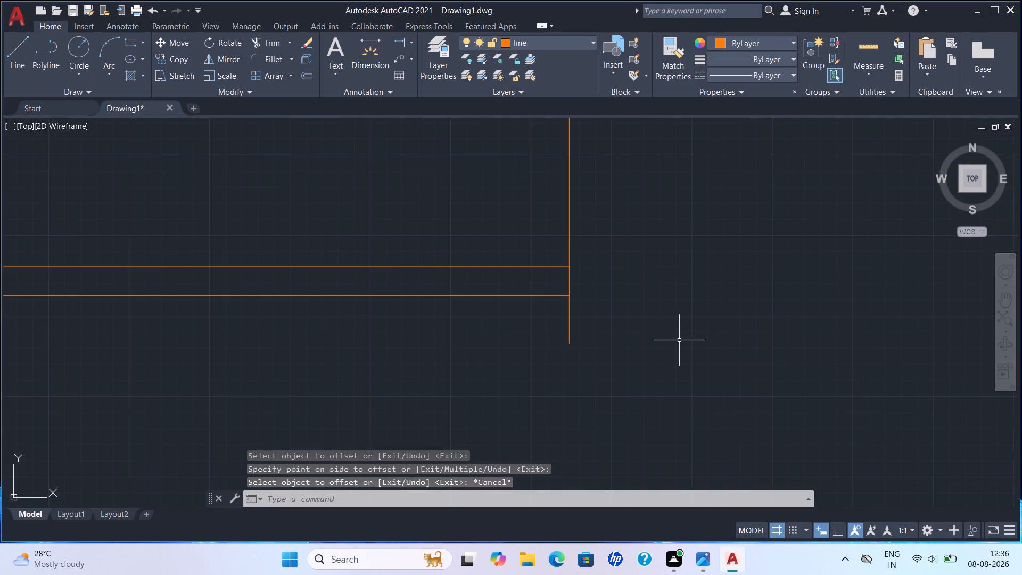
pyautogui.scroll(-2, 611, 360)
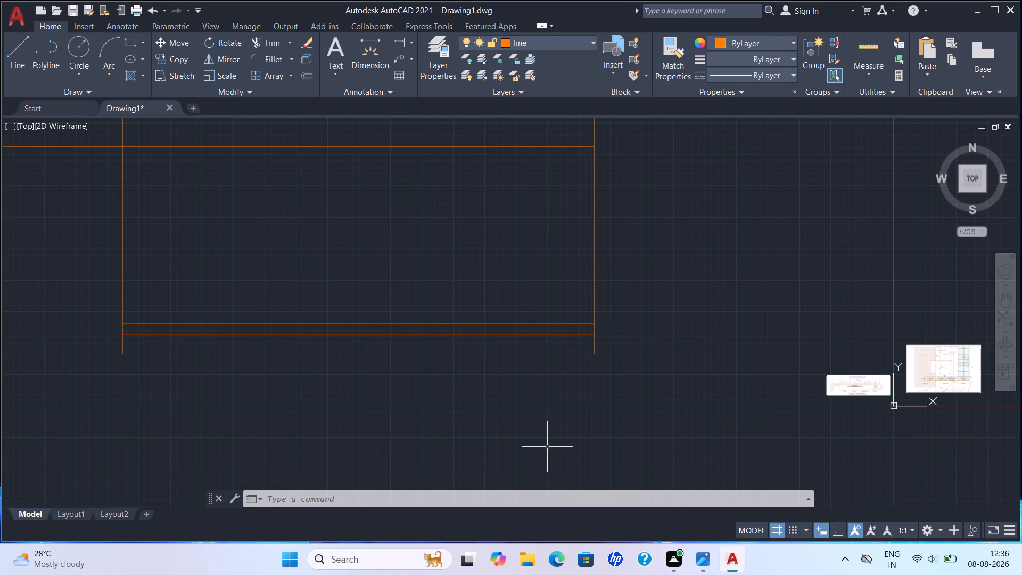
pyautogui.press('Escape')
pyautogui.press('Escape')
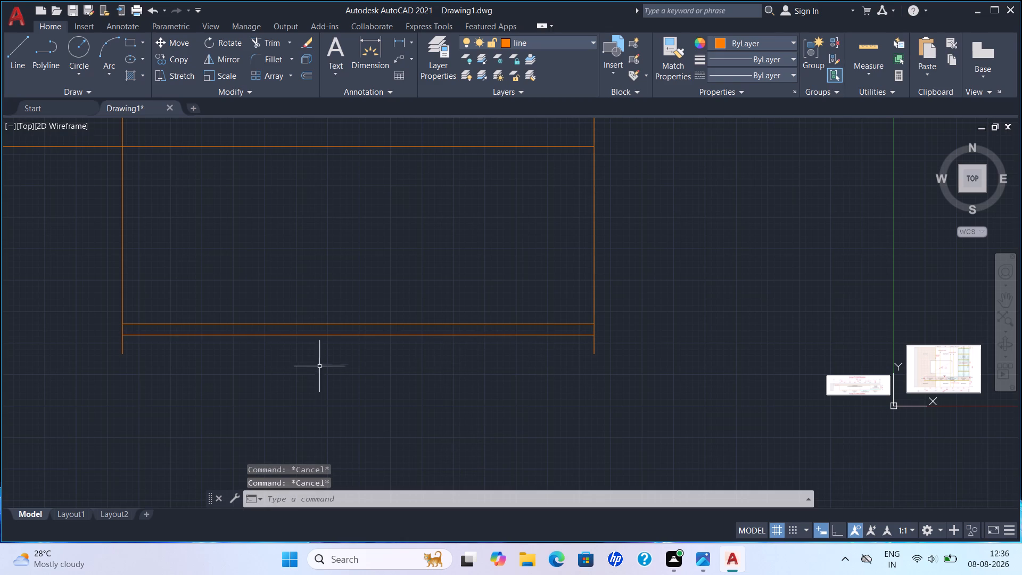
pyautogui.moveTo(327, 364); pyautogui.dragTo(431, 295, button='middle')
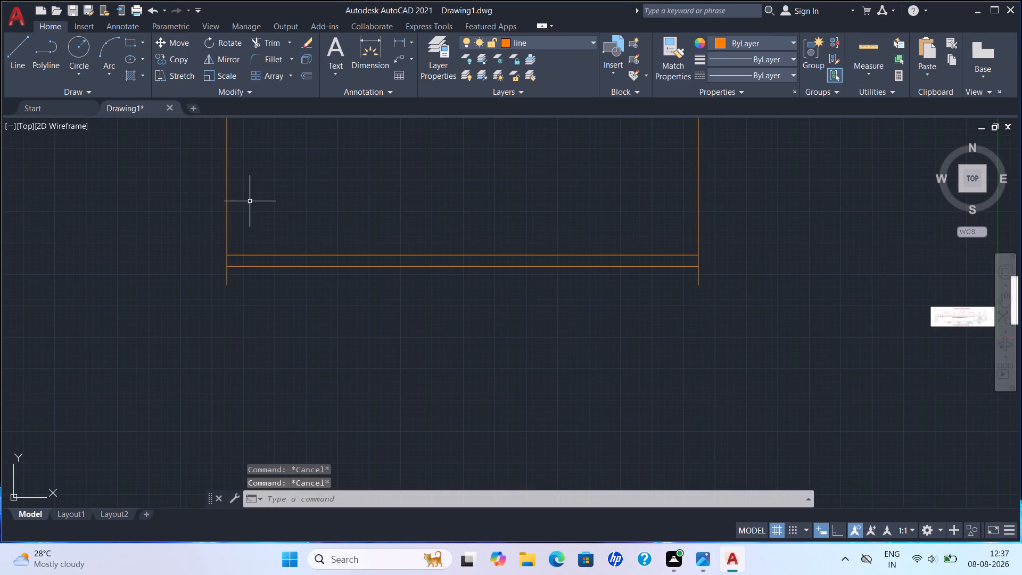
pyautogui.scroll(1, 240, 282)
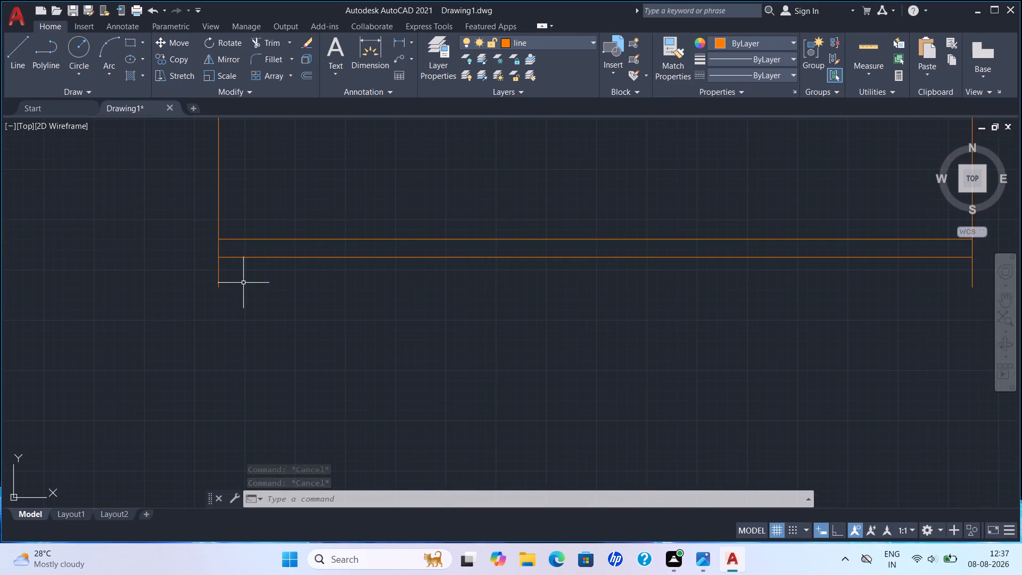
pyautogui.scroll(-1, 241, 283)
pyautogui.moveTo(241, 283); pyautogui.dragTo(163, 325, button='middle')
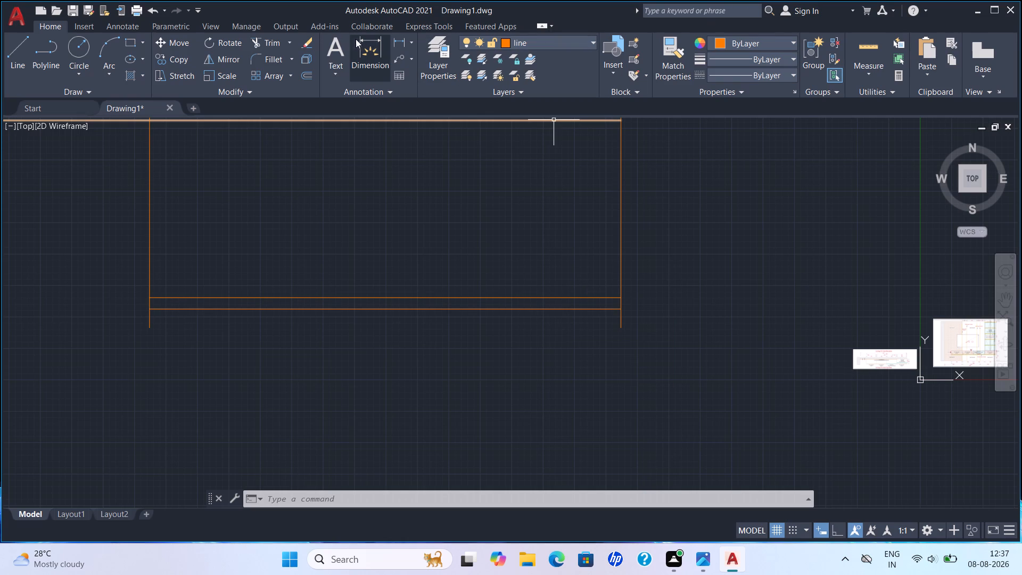
# Check the distance from the division line to the offset line at the rightmost vertical using a linear dimension preview.
pyautogui.click(373, 41)
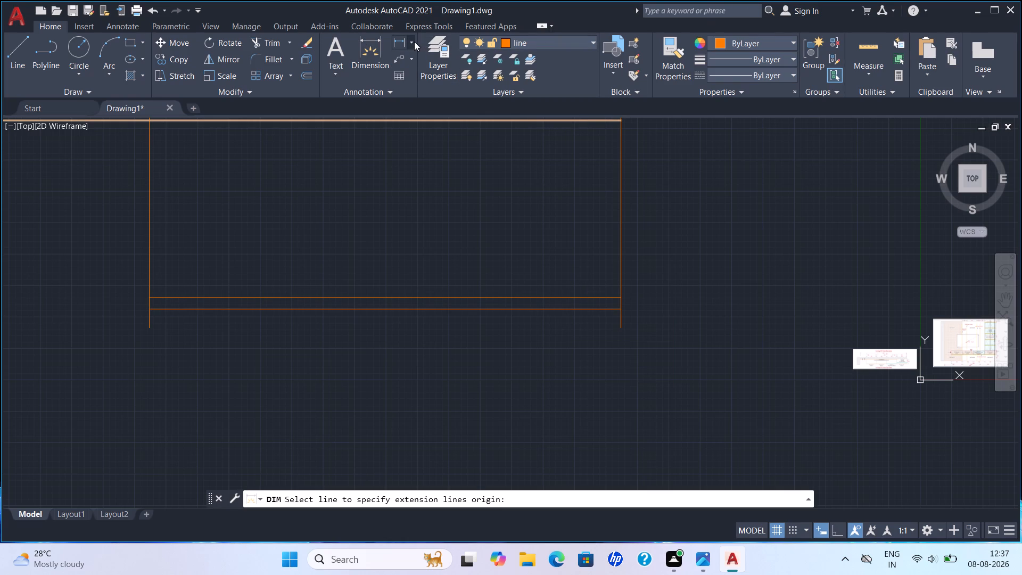
pyautogui.click(414, 42)
pyautogui.click(413, 65)
pyautogui.scroll(-2, 569, 190)
pyautogui.moveTo(563, 194); pyautogui.dragTo(553, 209, button='middle')
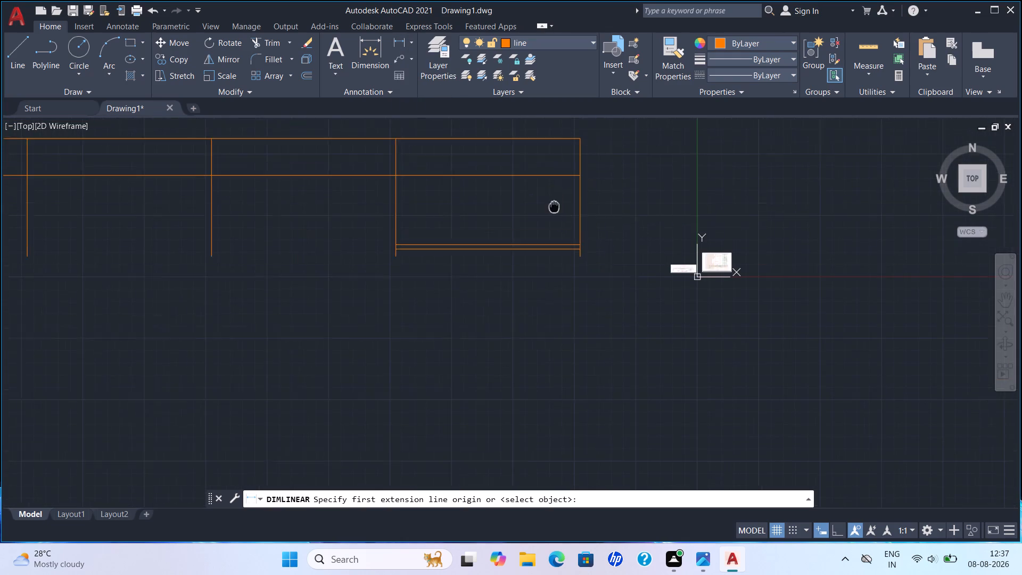
pyautogui.moveTo(553, 209); pyautogui.dragTo(543, 224, button='middle')
pyautogui.moveTo(569, 193); pyautogui.dragTo(568, 198)
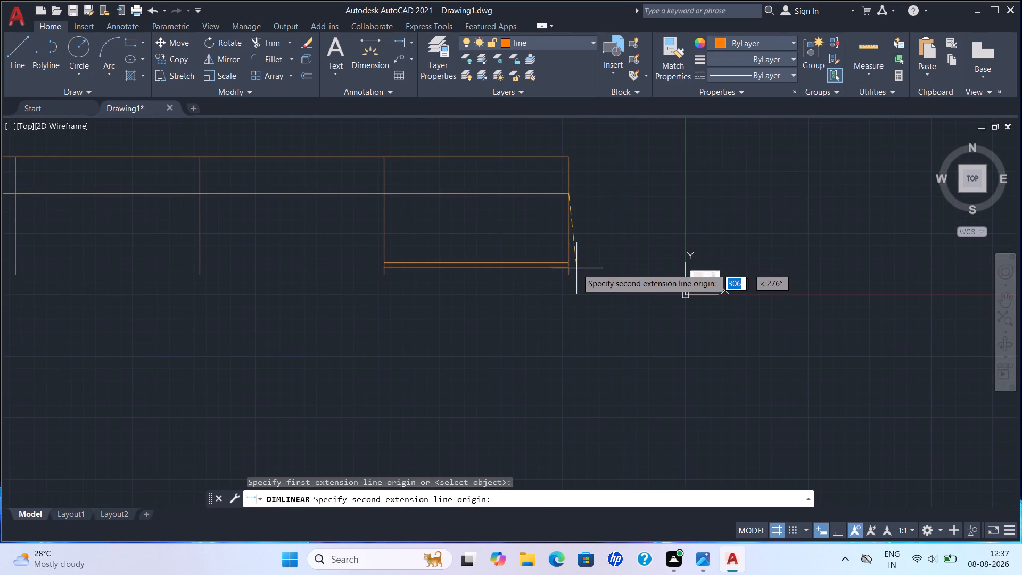
pyautogui.scroll(5, 571, 270)
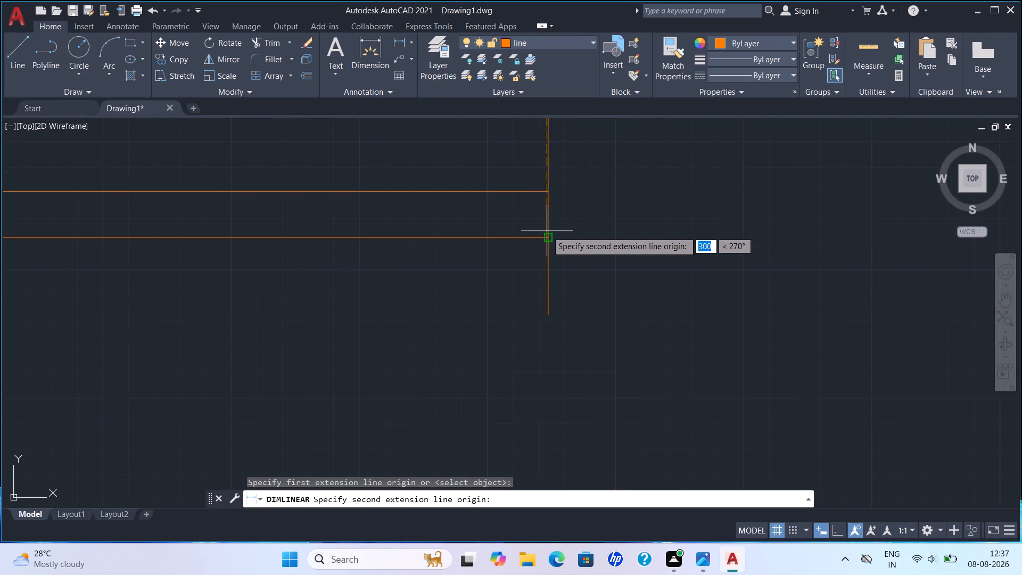
pyautogui.click(545, 236)
pyautogui.scroll(-3, 662, 240)
pyautogui.scroll(1, 662, 240)
pyautogui.moveTo(662, 240); pyautogui.dragTo(644, 280, button='middle')
pyautogui.scroll(-1, 661, 240)
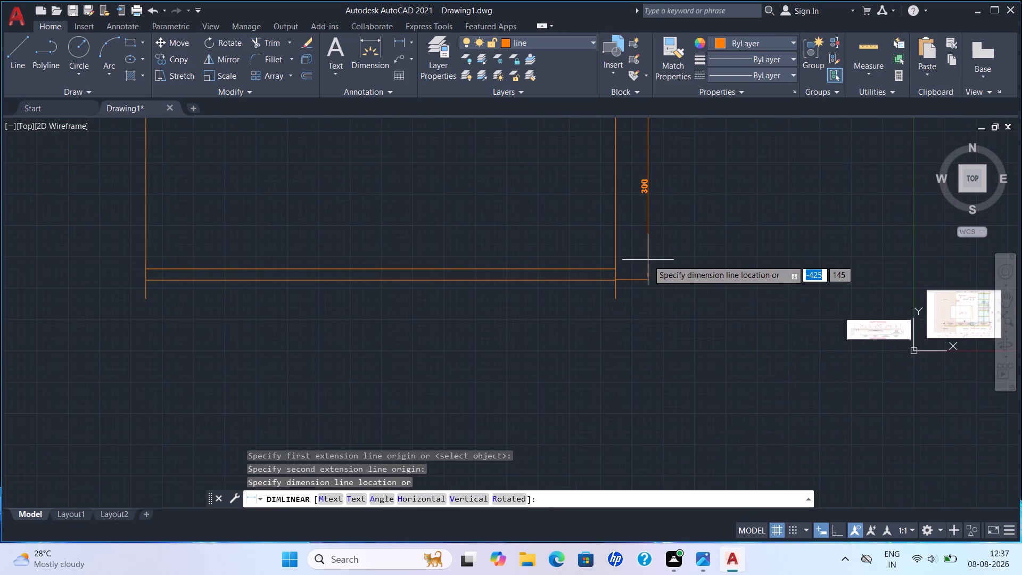
pyautogui.press('Escape')
# Draw a 750 mm horizontal base line joining the lower endpoints of the rightmost bay's two verticals.
pyautogui.moveTo(649, 273); pyautogui.dragTo(649, 264, button='middle')
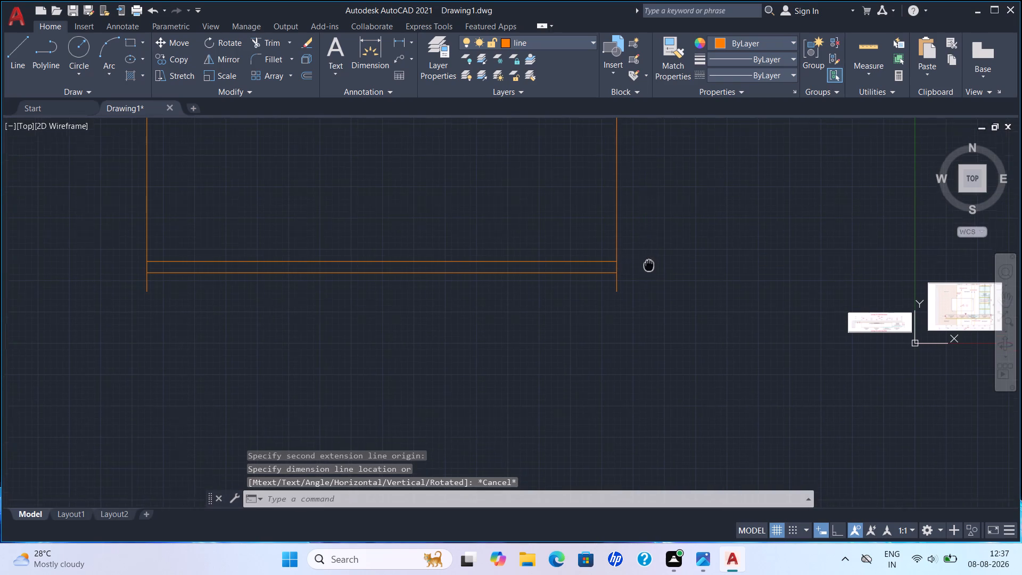
pyautogui.moveTo(649, 264); pyautogui.dragTo(640, 235, button='middle')
pyautogui.press('l')
pyautogui.press('Return')
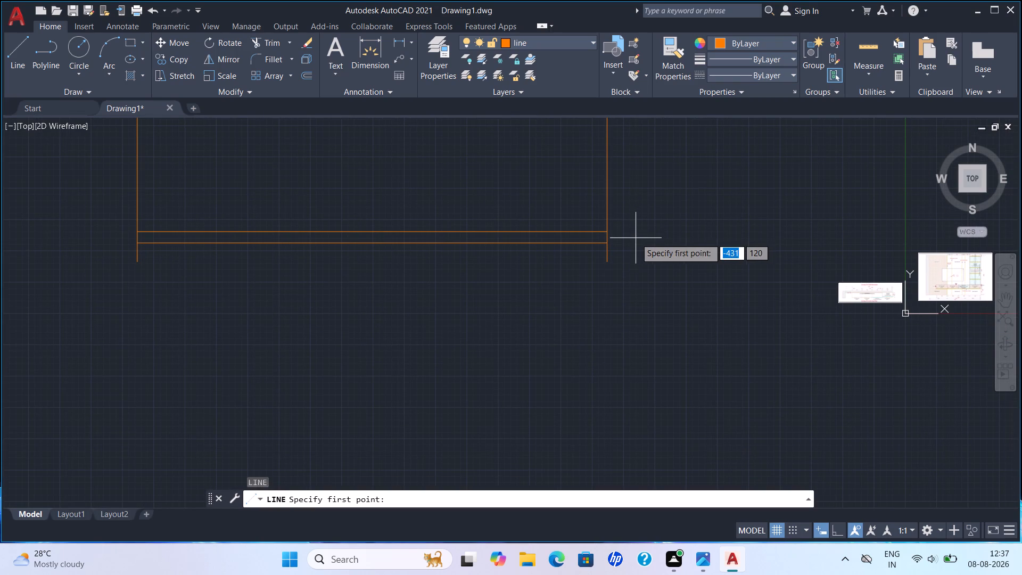
pyautogui.click(604, 259)
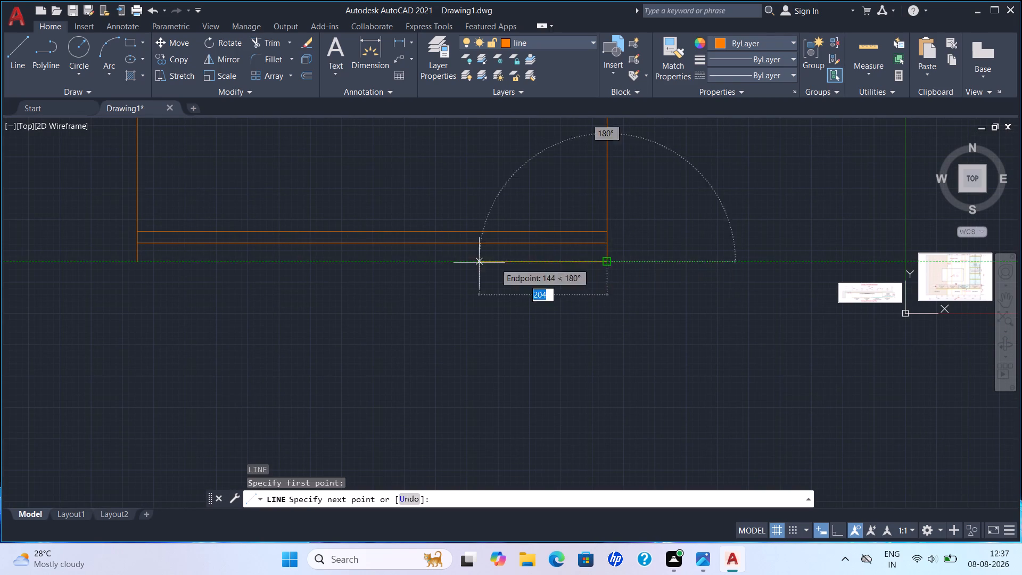
pyautogui.scroll(-1, 162, 269)
pyautogui.moveTo(162, 269); pyautogui.dragTo(542, 348, button='middle')
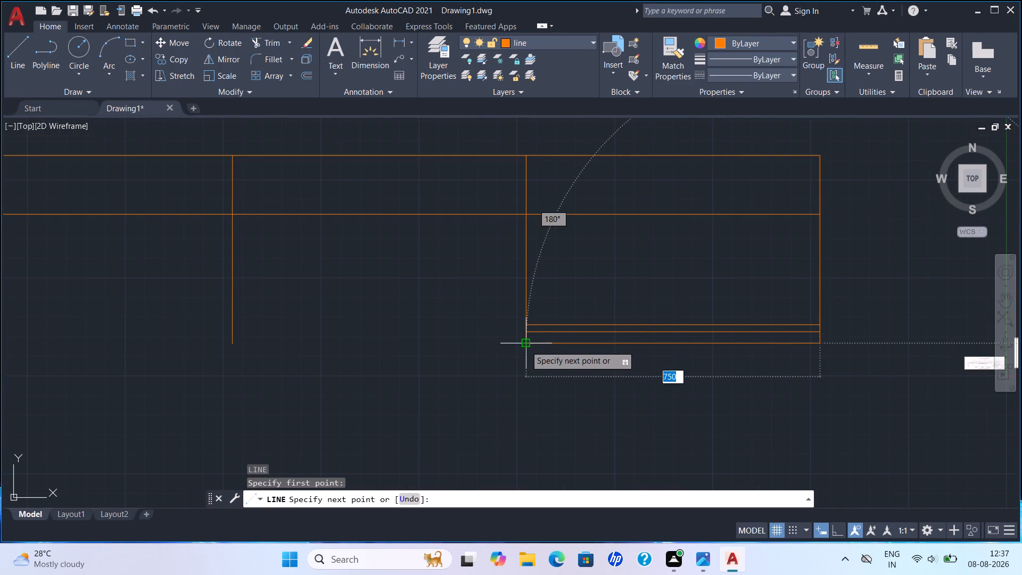
pyautogui.scroll(3, 525, 346)
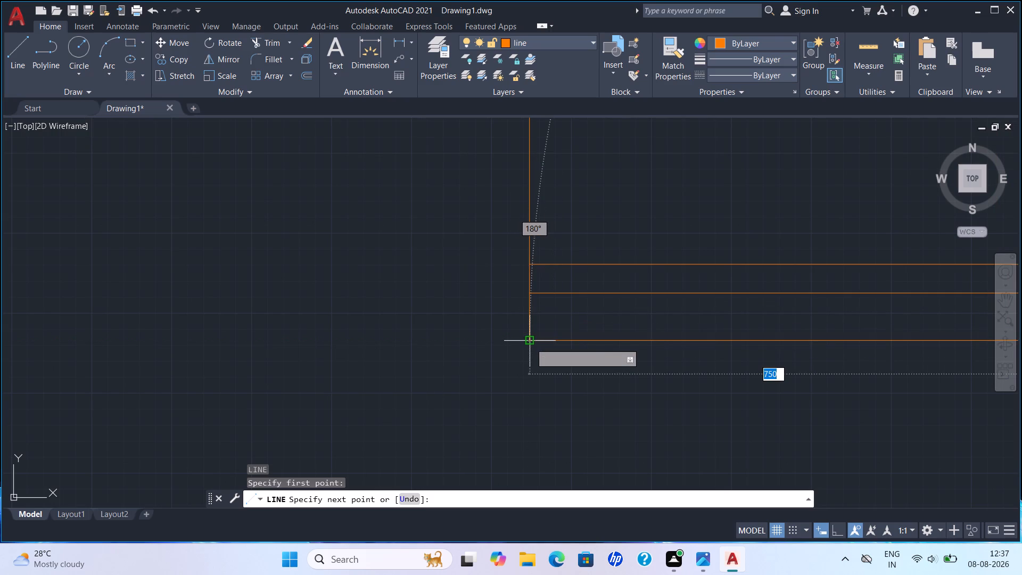
pyautogui.click(530, 343)
pyautogui.press('Escape')
# Offset the rightmost bay's base line by 18 mm, once below it and once above it.
pyautogui.scroll(-2, 651, 336)
pyautogui.moveTo(598, 331); pyautogui.dragTo(328, 282, button='middle')
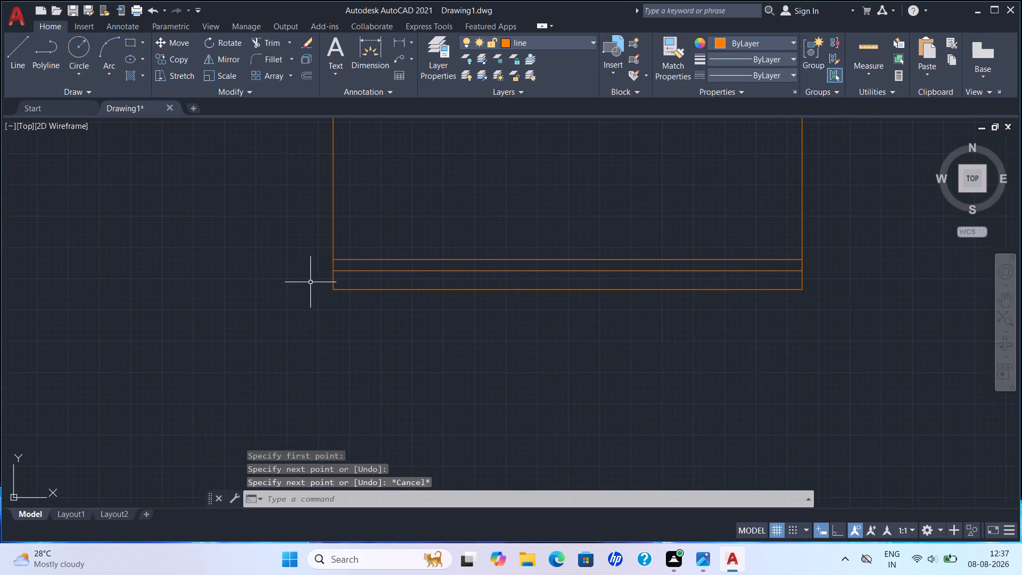
pyautogui.press('o')
pyautogui.press('Return')
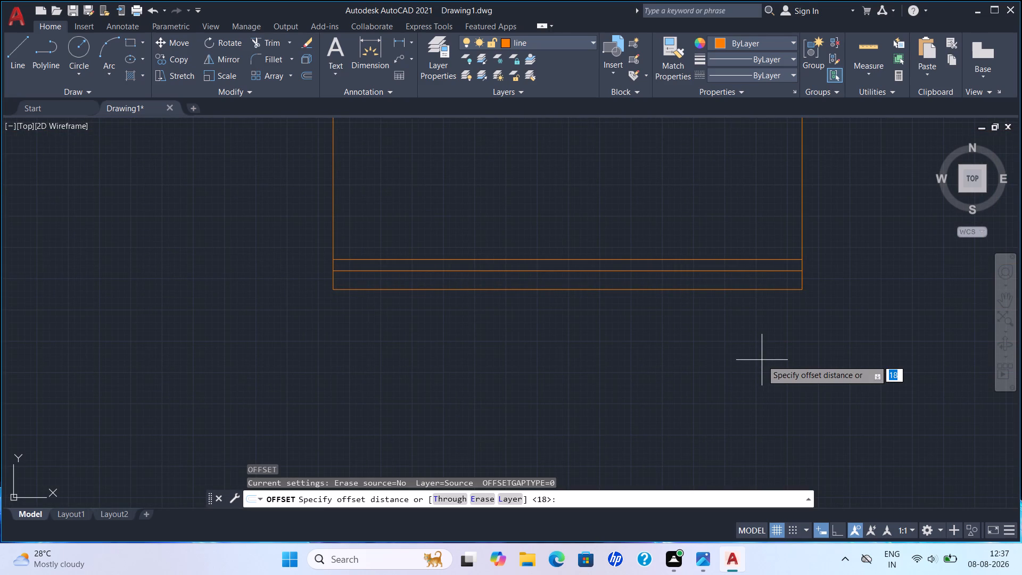
pyautogui.write('18')
pyautogui.press('Return')
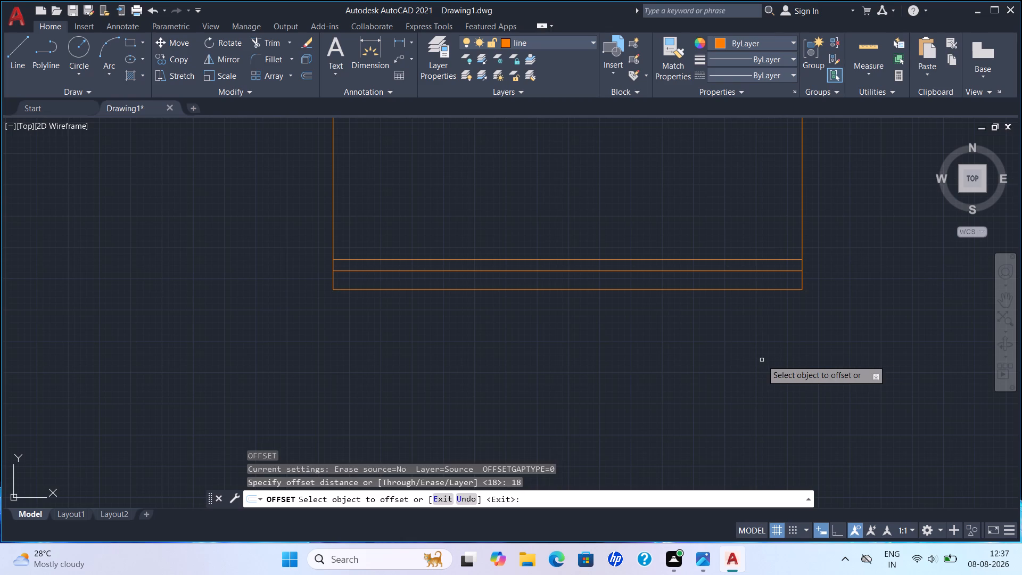
pyautogui.click(767, 289)
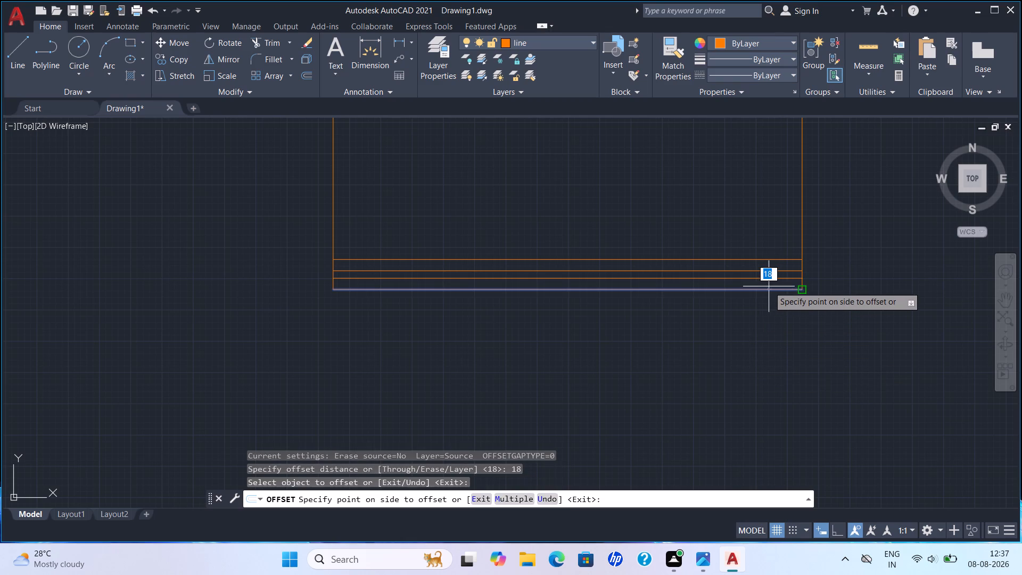
pyautogui.click(769, 285)
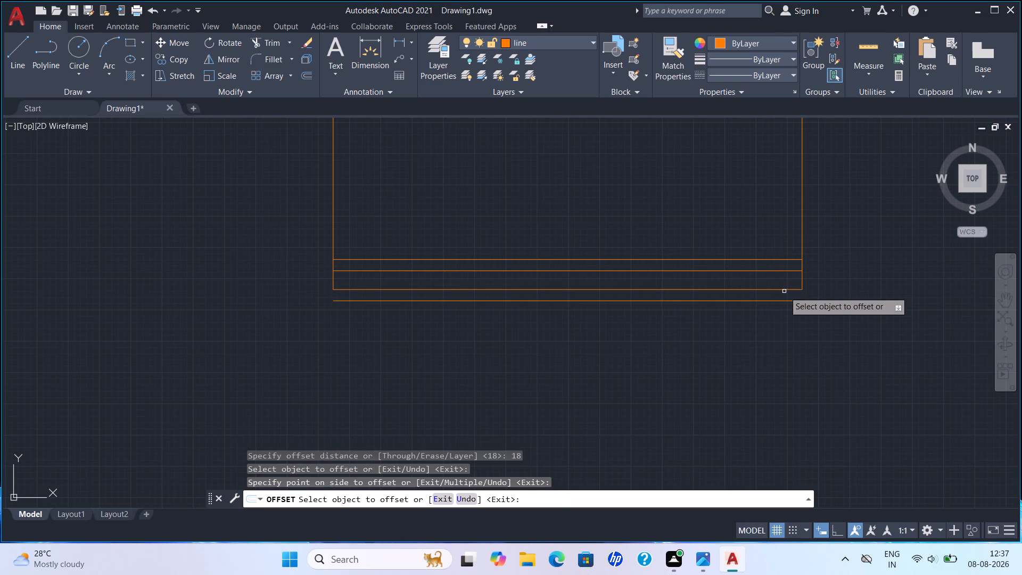
pyautogui.click(784, 291)
pyautogui.click(788, 280)
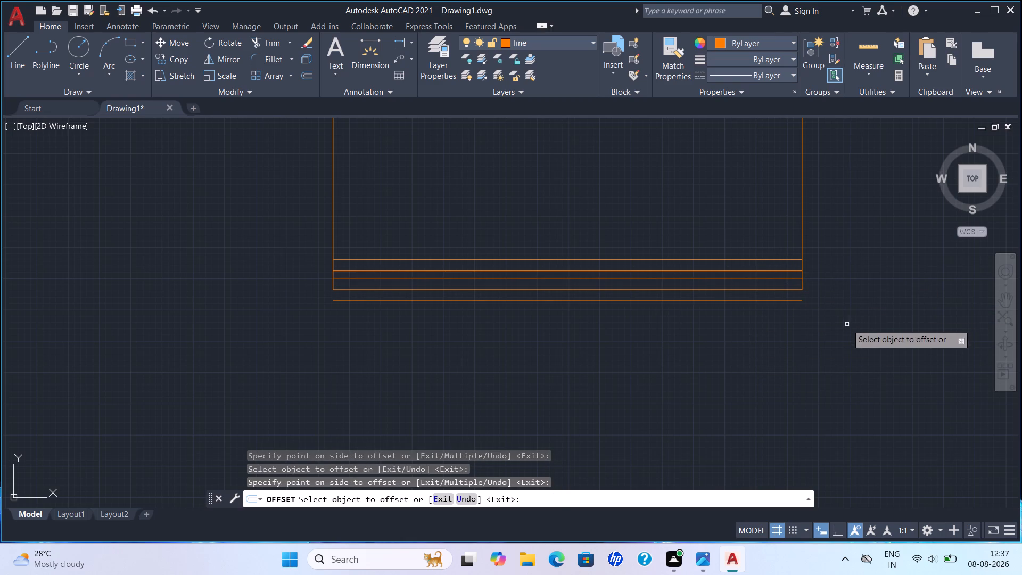
pyautogui.press('Escape')
# Remove the stray offset line lying below the rightmost bay's base line using Trim.
pyautogui.press('t')
pyautogui.press('r')
pyautogui.press('Return')
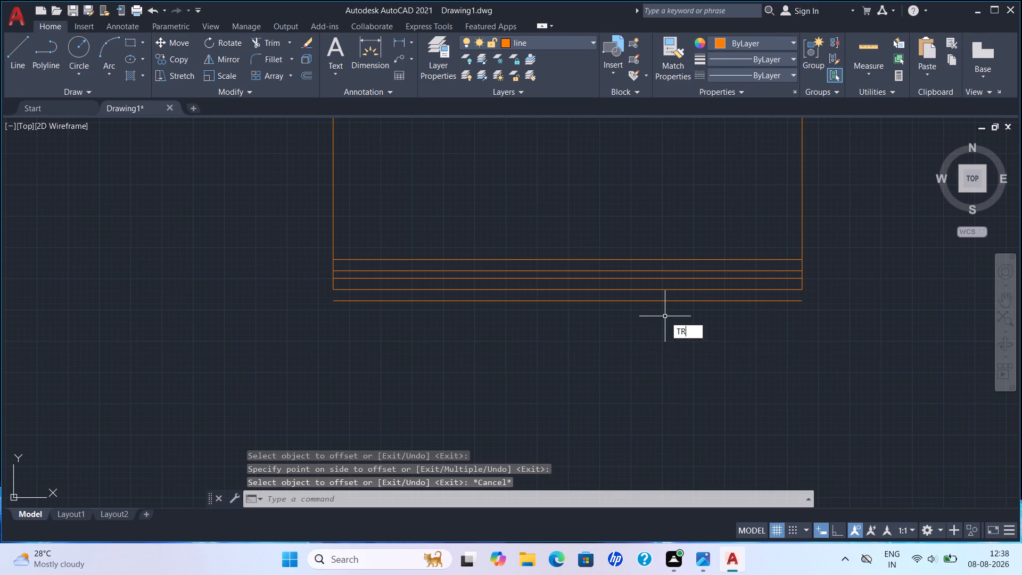
pyautogui.click(632, 302)
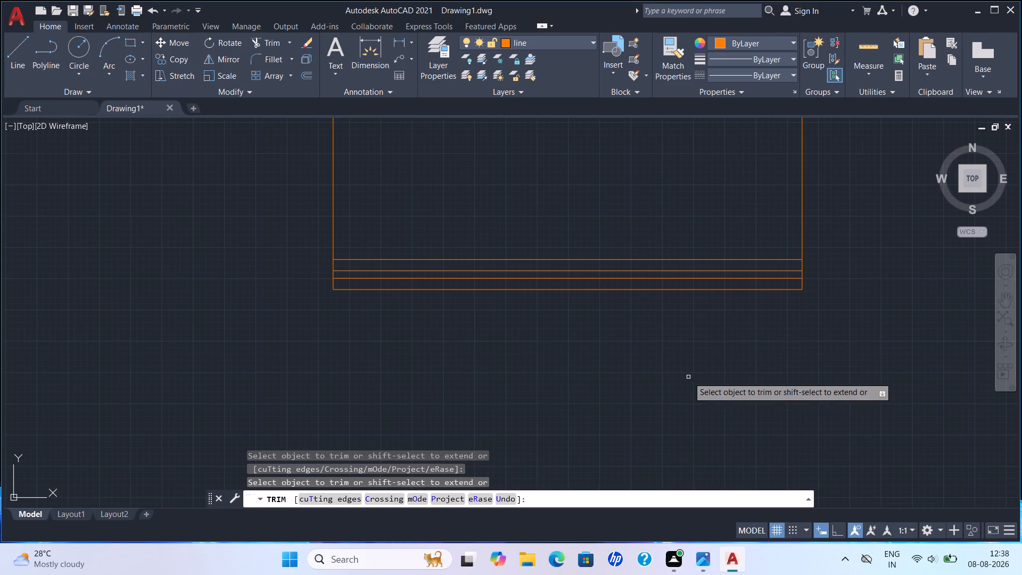
pyautogui.press('Escape')
# Offset the long horizontal division line 18 mm downward across the unit.
pyautogui.scroll(-3, 689, 389)
pyautogui.scroll(2, 538, 358)
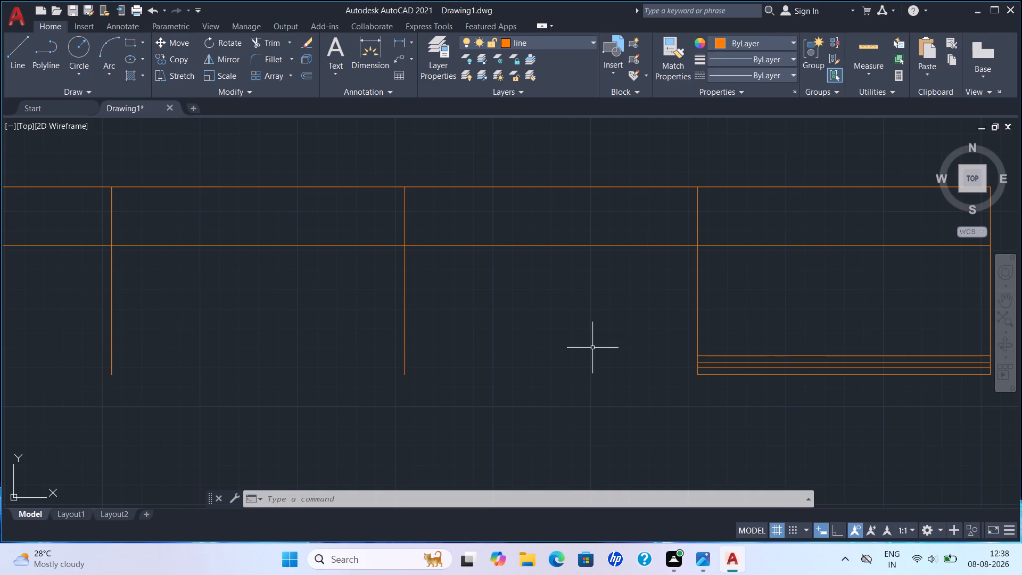
pyautogui.scroll(-2, 629, 289)
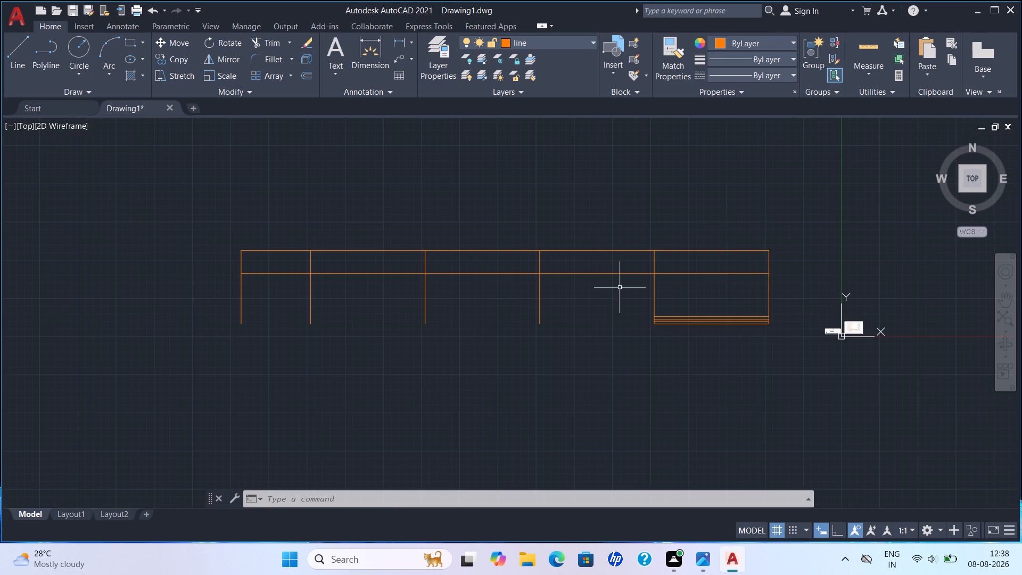
pyautogui.press('Escape')
pyautogui.press('Escape')
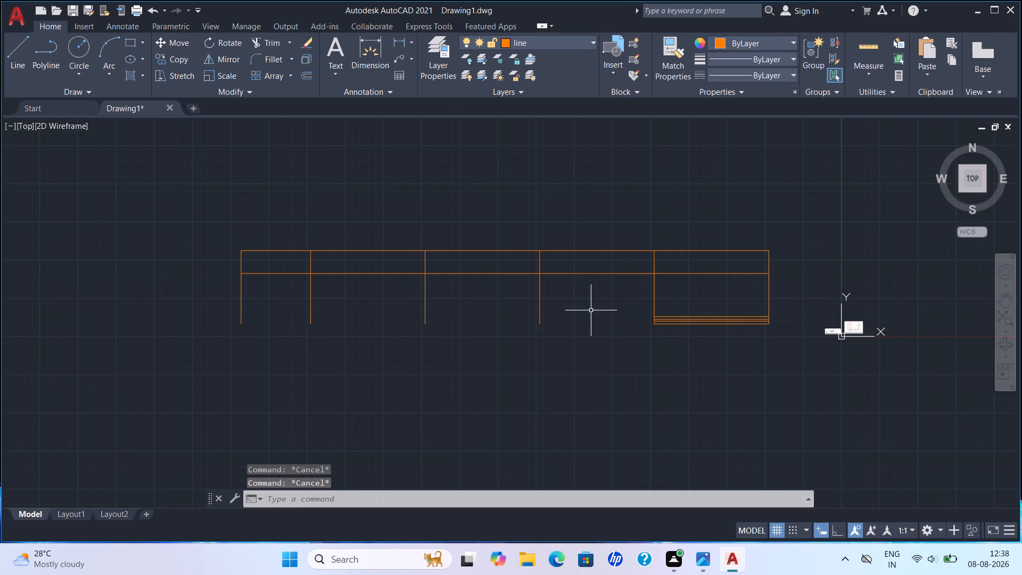
pyautogui.press('o')
pyautogui.press('Return')
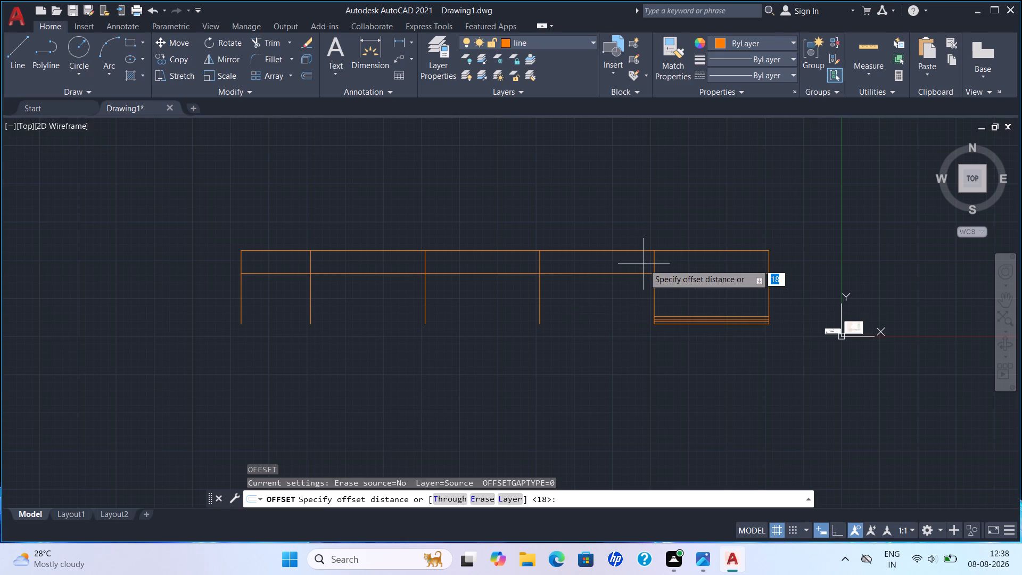
pyautogui.write('18')
pyautogui.press('Return')
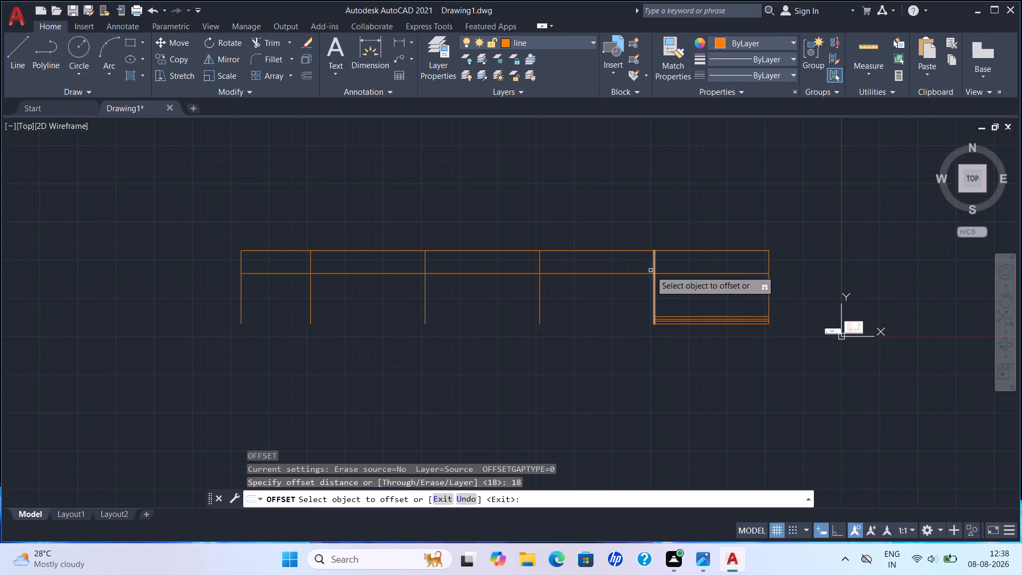
pyautogui.moveTo(652, 274); pyautogui.dragTo(651, 289)
pyautogui.click(651, 290)
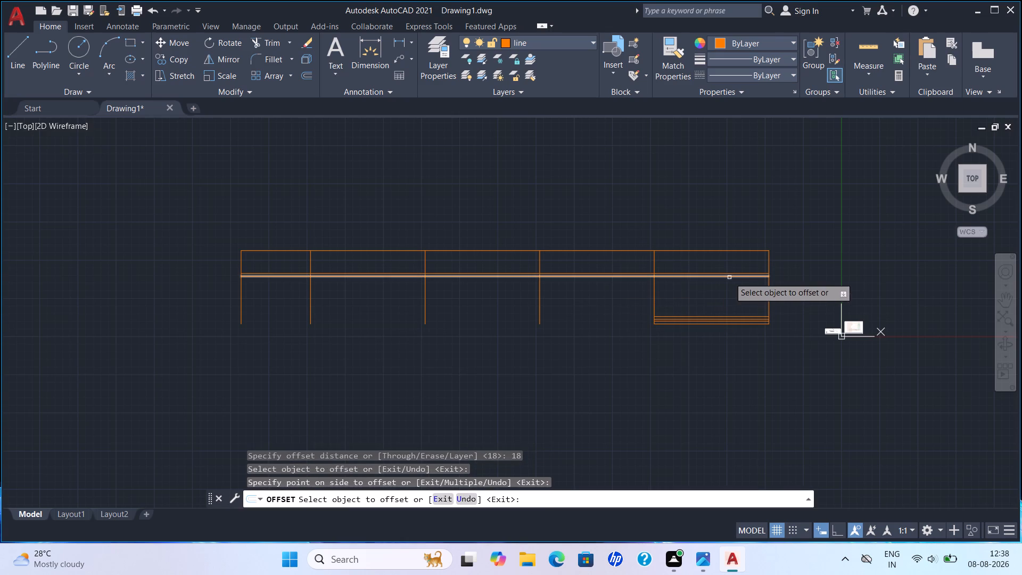
pyautogui.press('Escape')
# Offset the lower of the two division lines another 18 mm downward.
pyautogui.press('o')
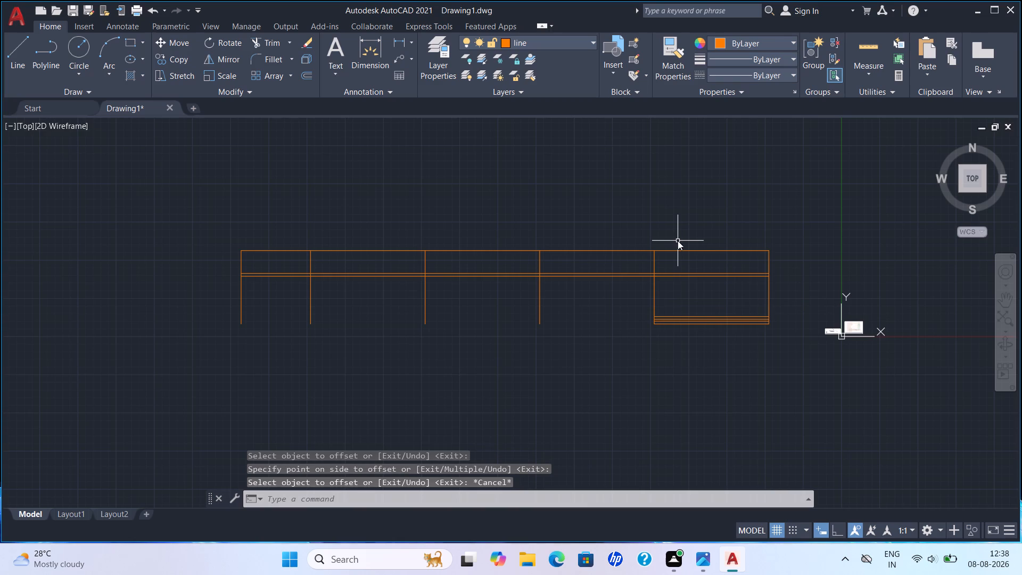
pyautogui.press('Return')
pyautogui.write('18')
pyautogui.press('Return')
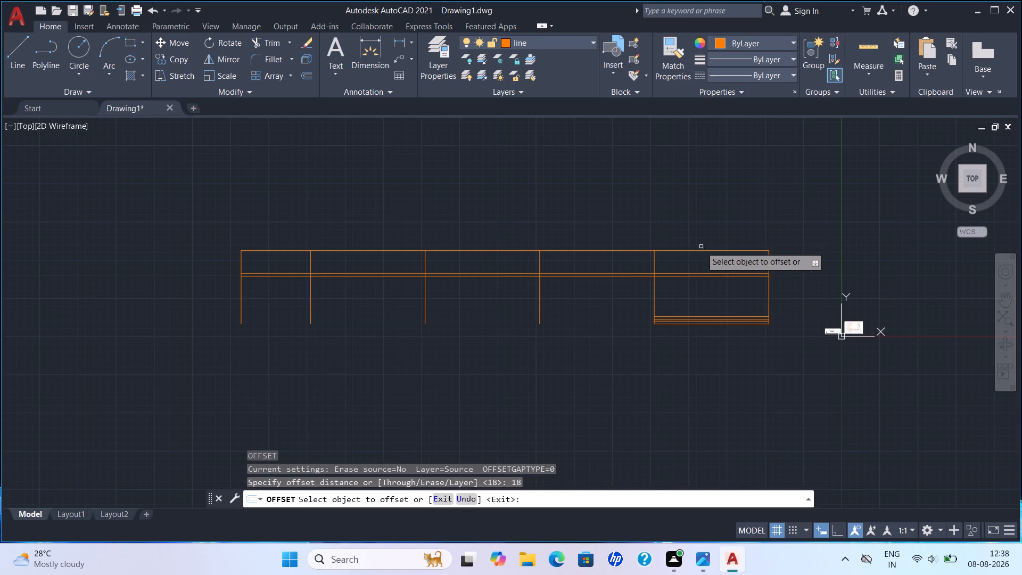
pyautogui.scroll(3, 638, 282)
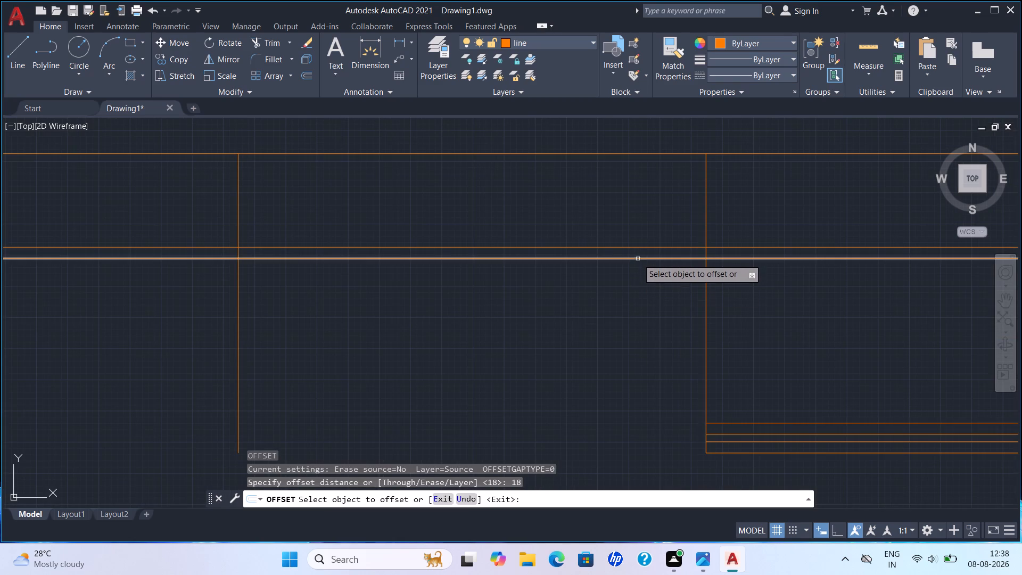
pyautogui.moveTo(646, 258); pyautogui.dragTo(644, 280)
pyautogui.click(644, 283)
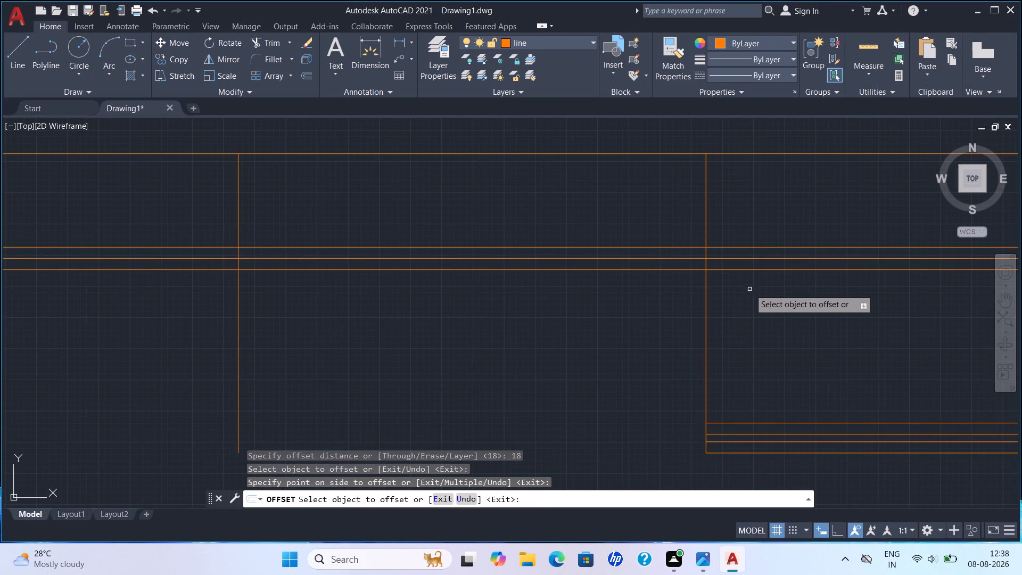
pyautogui.press('Escape')
# Trim the two new offset division lines out of the rightmost bay, back to its inner vertical.
pyautogui.scroll(-2, 747, 295)
pyautogui.moveTo(715, 287); pyautogui.dragTo(615, 273, button='middle')
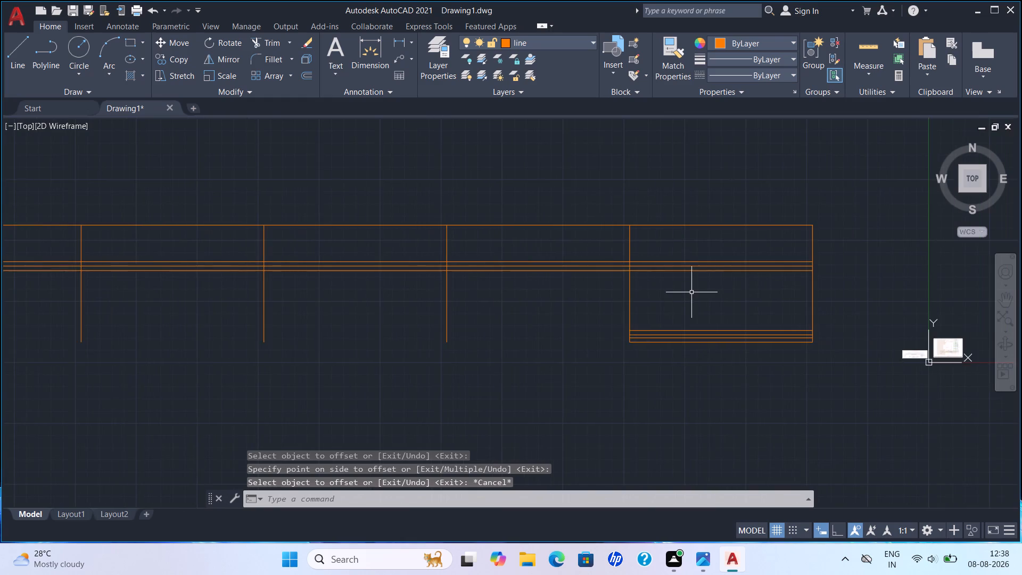
pyautogui.scroll(2, 691, 292)
pyautogui.press('t')
pyautogui.press('r')
pyautogui.press('Return')
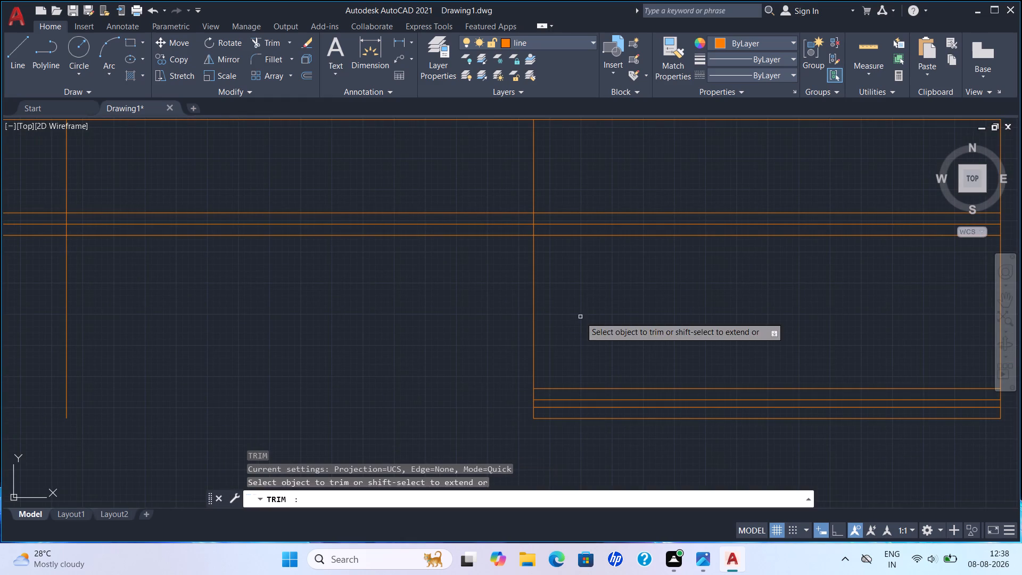
pyautogui.moveTo(650, 220); pyautogui.dragTo(643, 253)
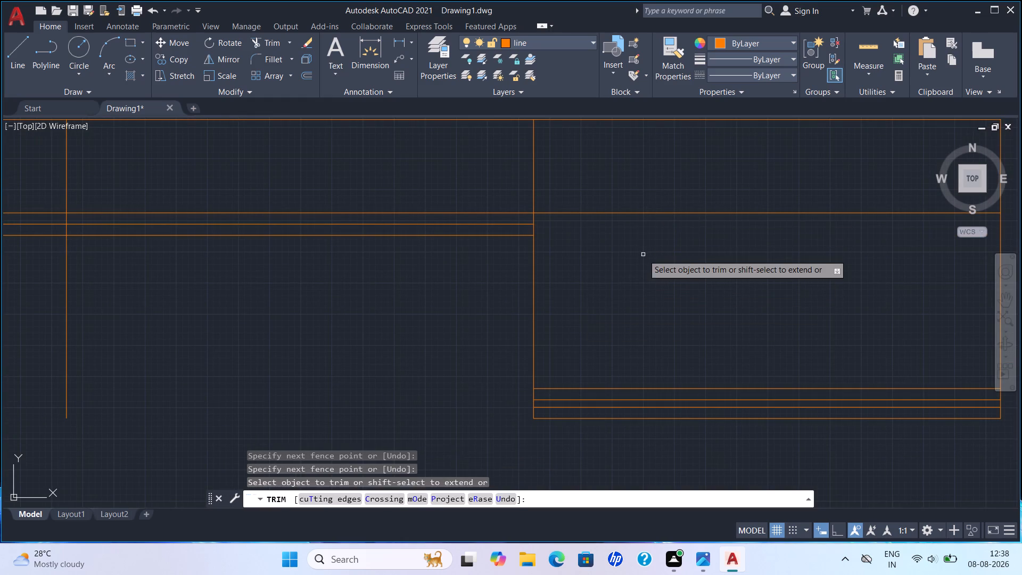
pyautogui.scroll(-3, 649, 266)
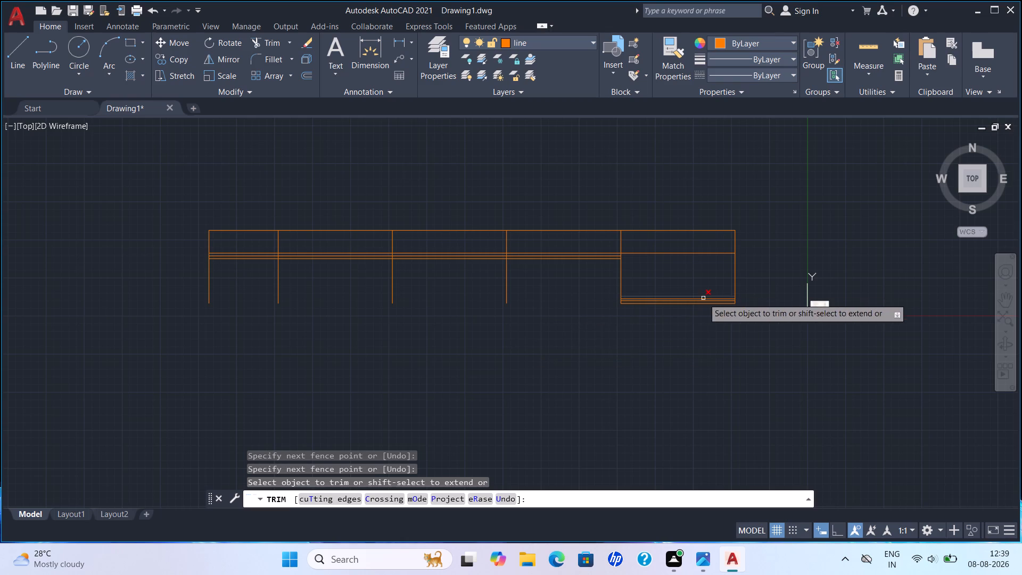
pyautogui.press('Escape')
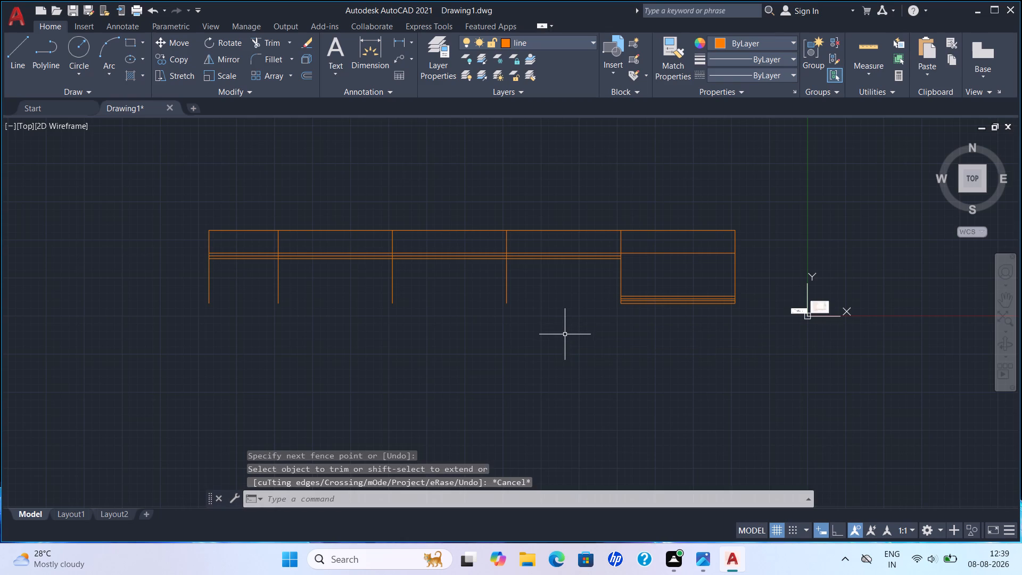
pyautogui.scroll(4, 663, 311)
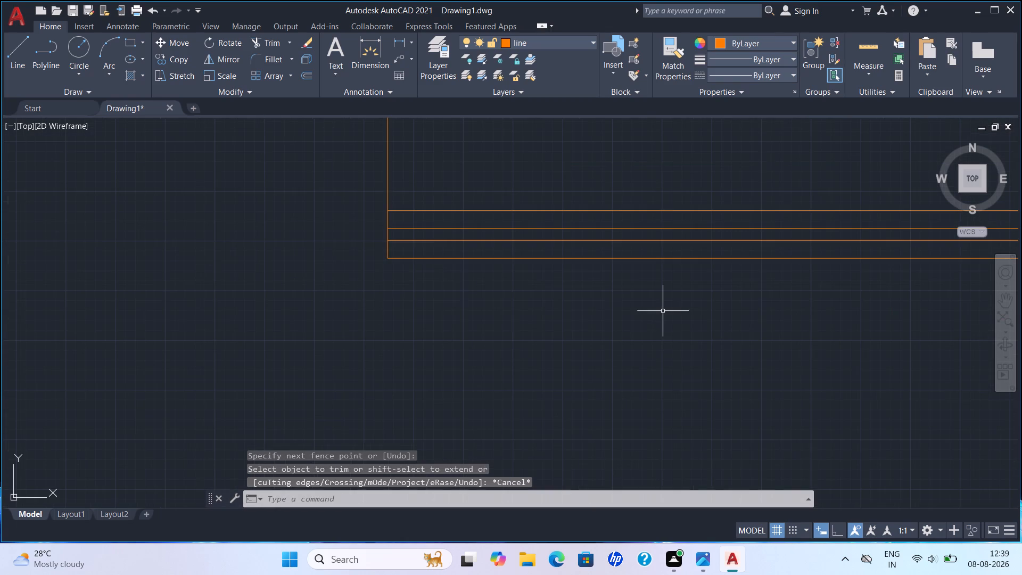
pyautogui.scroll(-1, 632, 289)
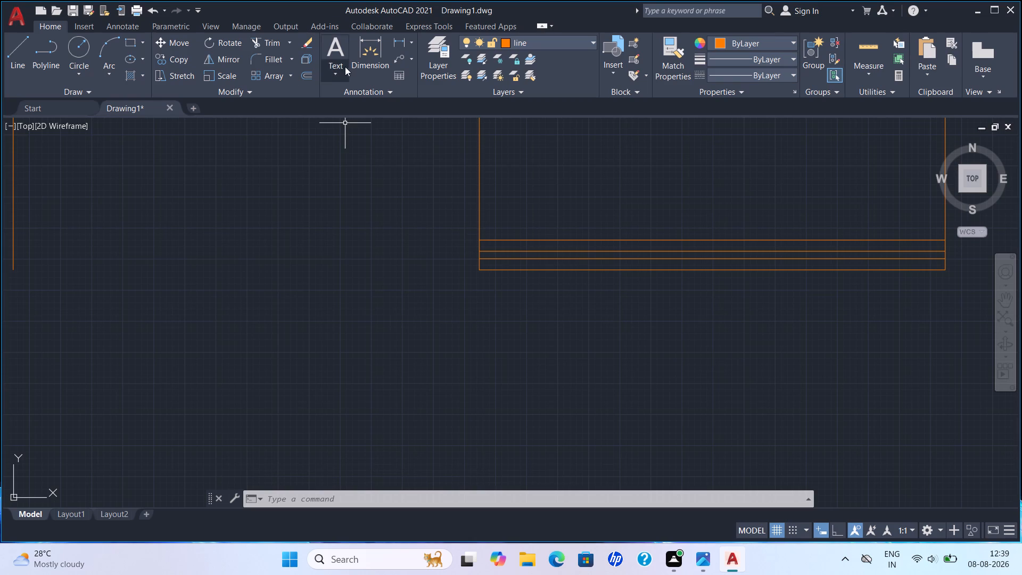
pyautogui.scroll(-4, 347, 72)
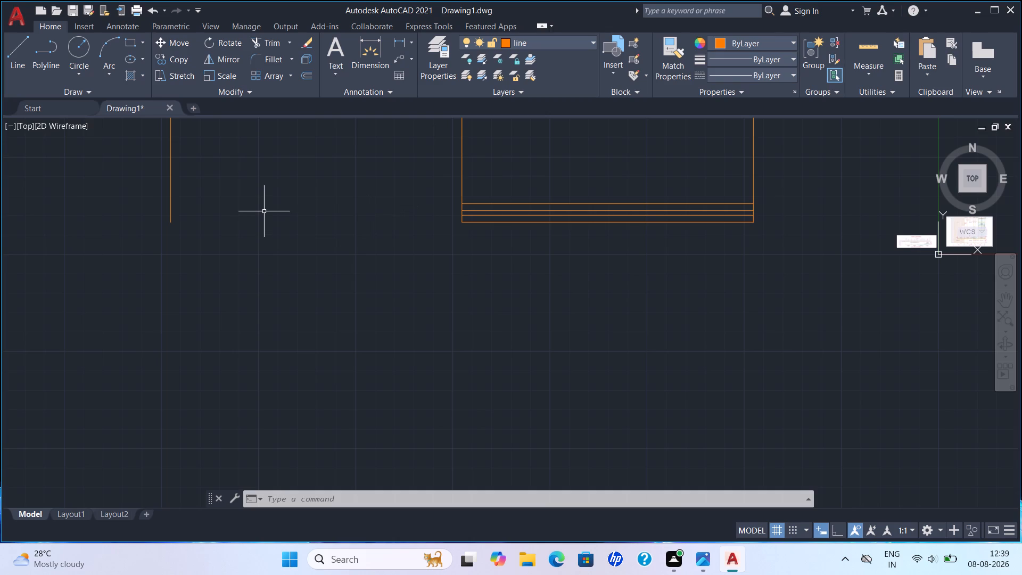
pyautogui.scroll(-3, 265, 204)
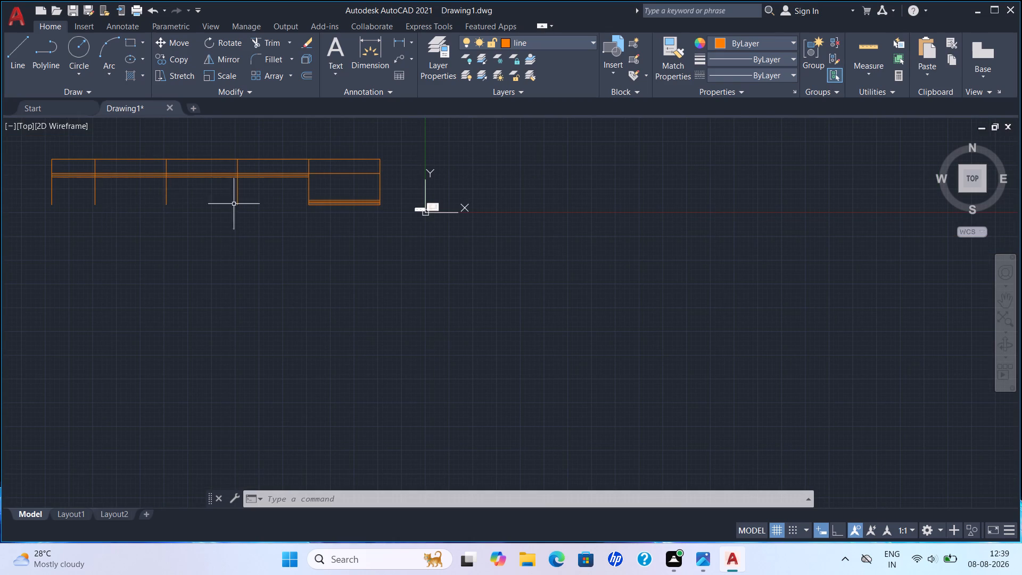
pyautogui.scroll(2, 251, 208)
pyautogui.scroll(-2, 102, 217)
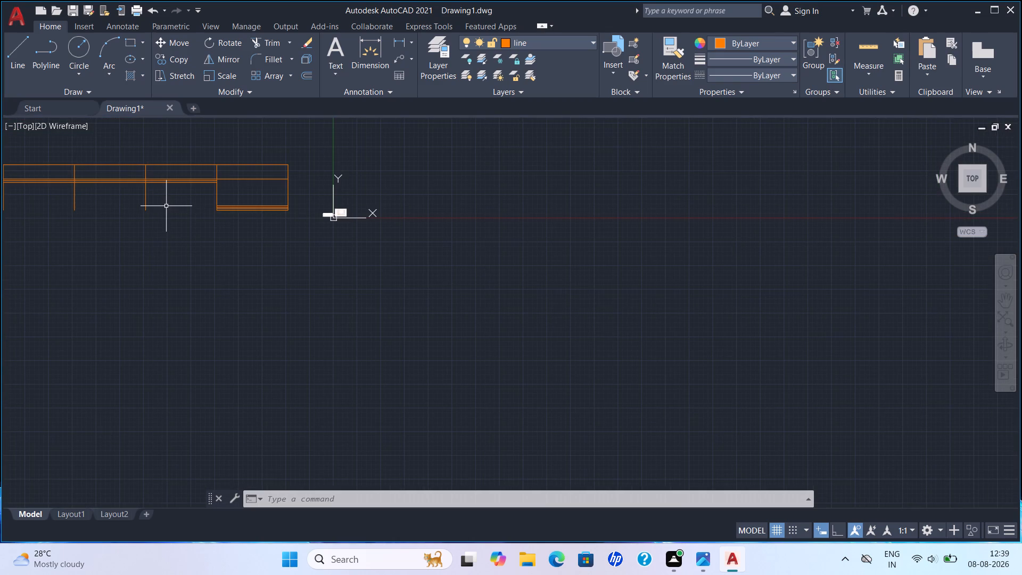
# Extend the rightmost bay's bottom base line leftward across the three adjacent bays to the narrow leftmost bay's inner vertical.
pyautogui.moveTo(166, 206); pyautogui.dragTo(232, 235, button='middle')
pyautogui.scroll(2, 326, 241)
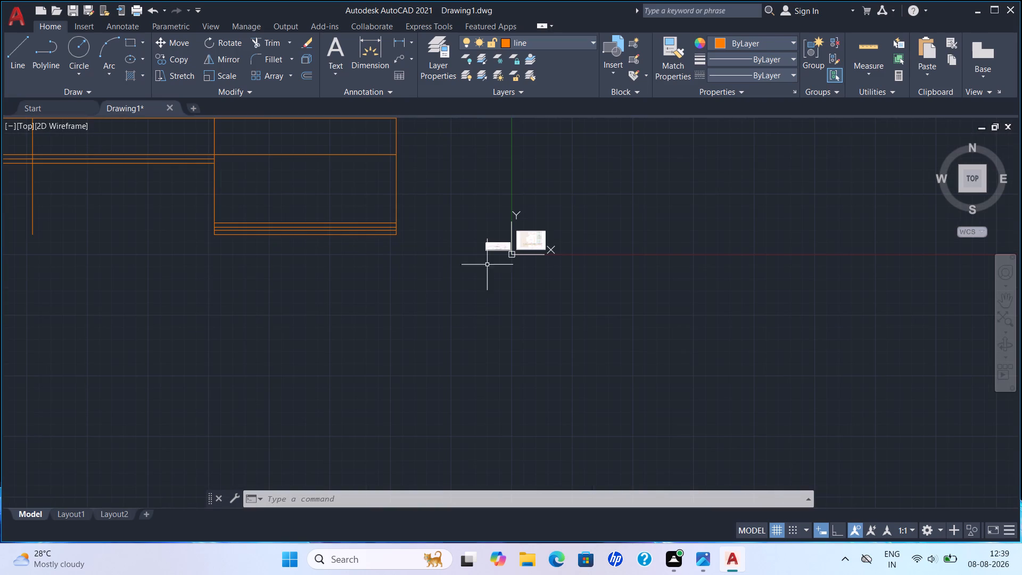
pyautogui.press('Escape')
pyautogui.write('ex')
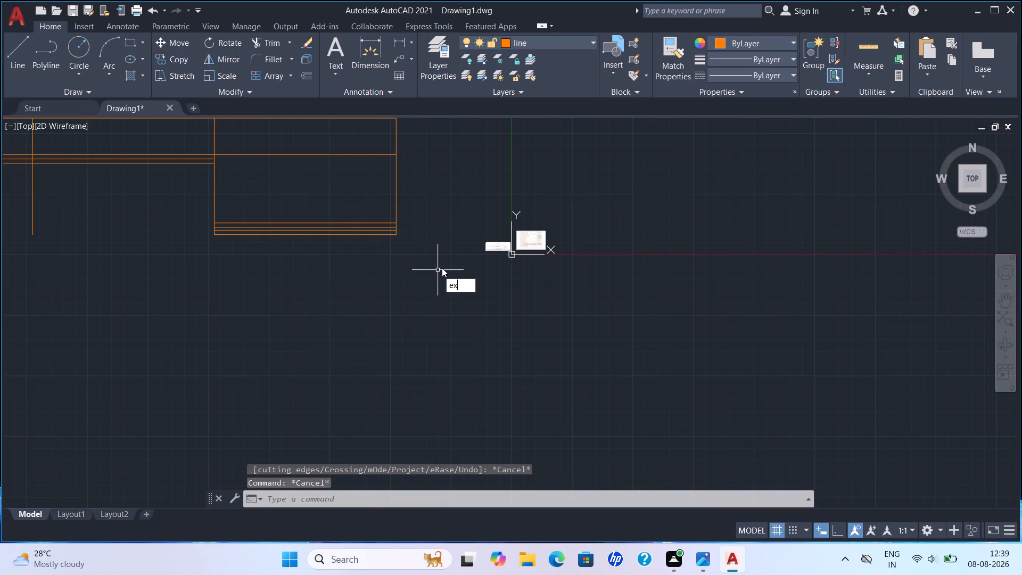
pyautogui.click(524, 295)
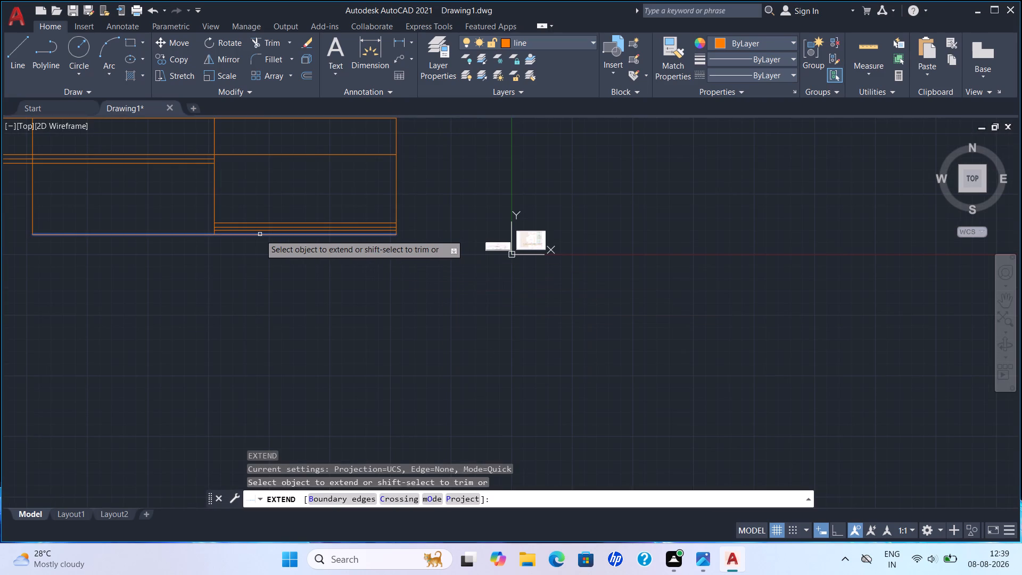
pyautogui.click(259, 234)
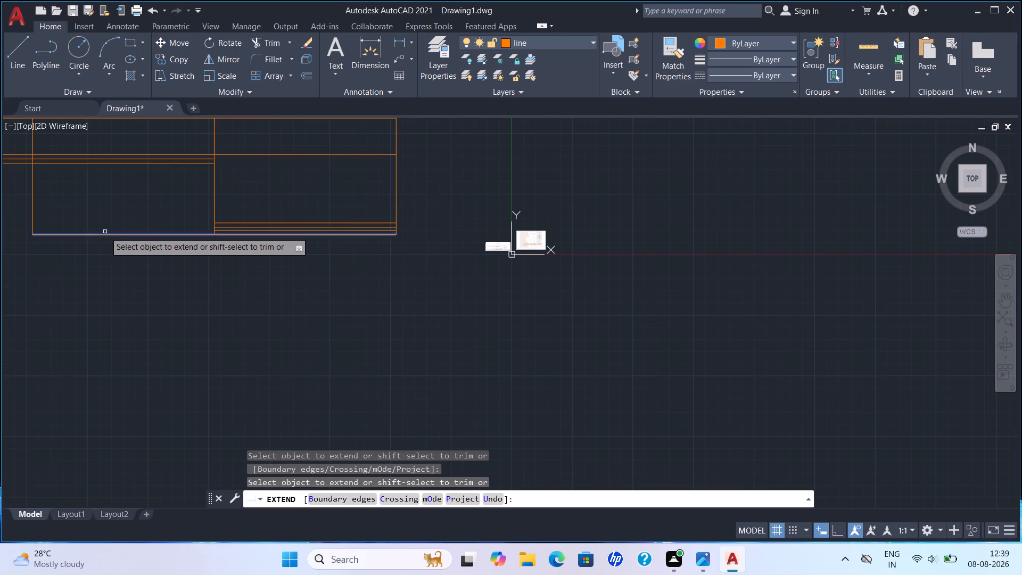
pyautogui.scroll(-1, 108, 231)
pyautogui.moveTo(110, 231); pyautogui.dragTo(441, 290, button='middle')
pyautogui.click(420, 294)
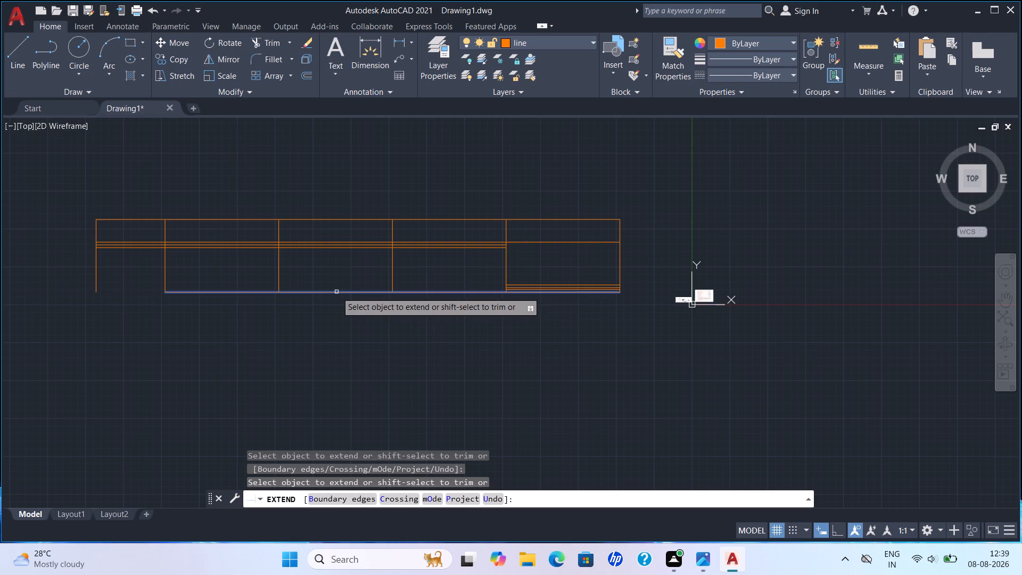
pyautogui.click(334, 291)
pyautogui.press('Escape')
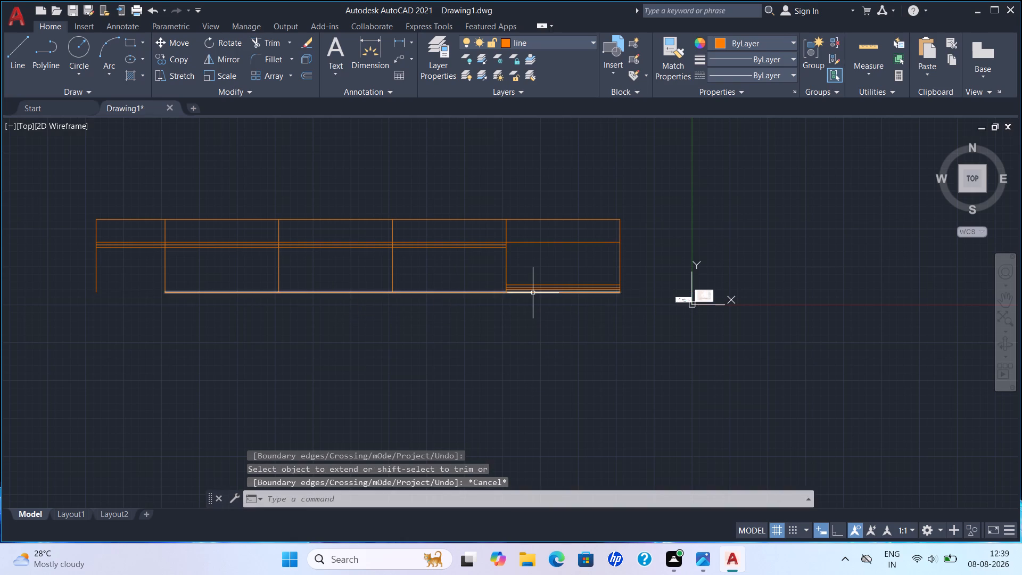
# Extend the rightmost bay's line just above the base line leftward across the adjacent bay to its far vertical.
pyautogui.scroll(4, 532, 290)
pyautogui.press('Escape')
pyautogui.press('e')
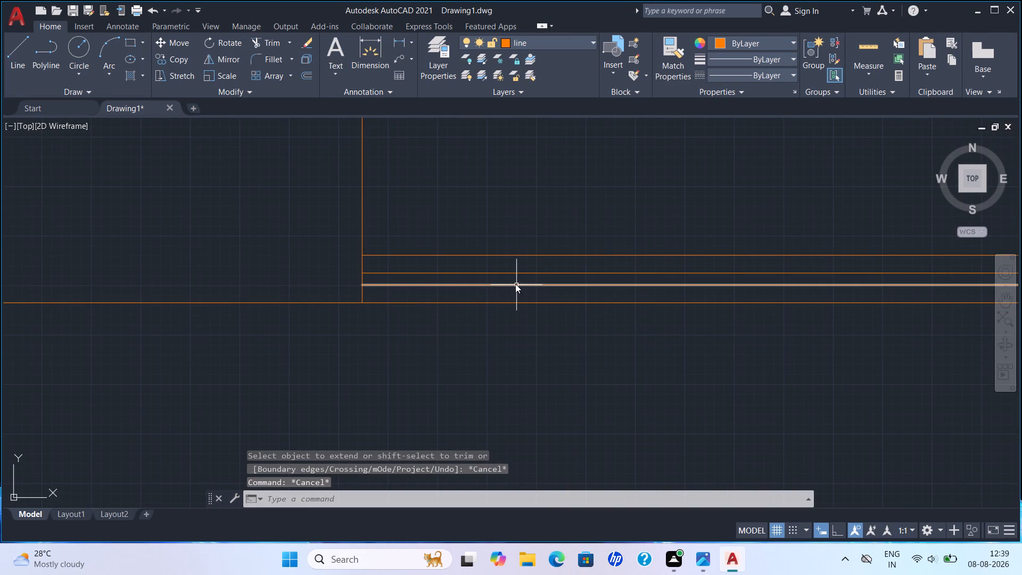
pyautogui.press('x')
pyautogui.click(546, 313)
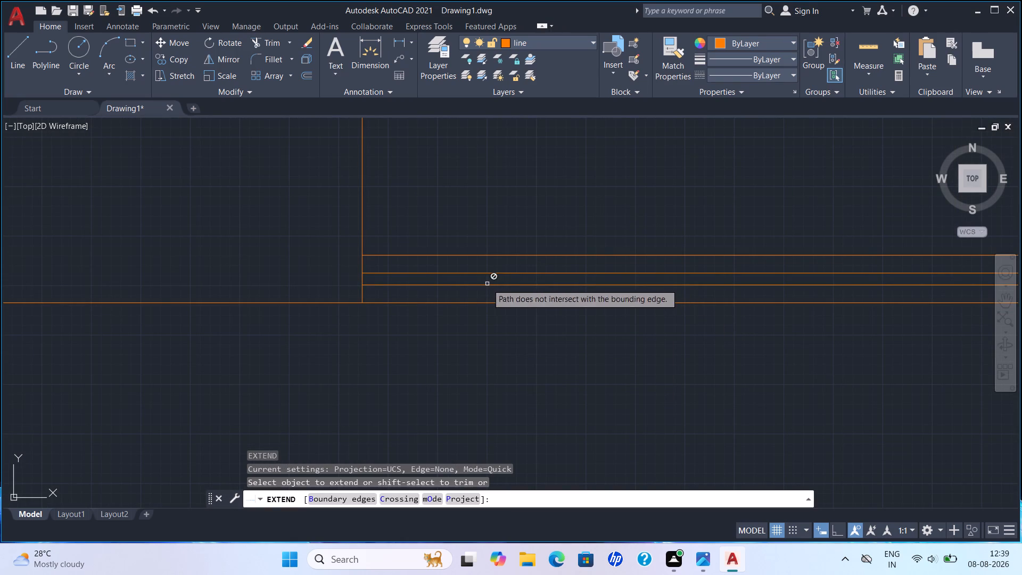
pyautogui.click(425, 284)
pyautogui.click(406, 284)
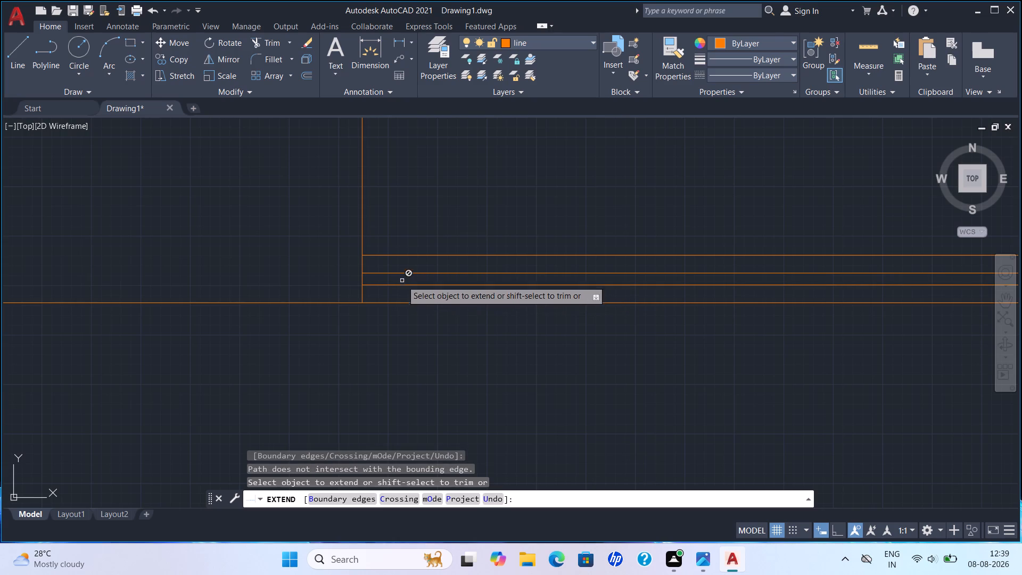
pyautogui.scroll(-5, 401, 278)
pyautogui.scroll(1, 345, 286)
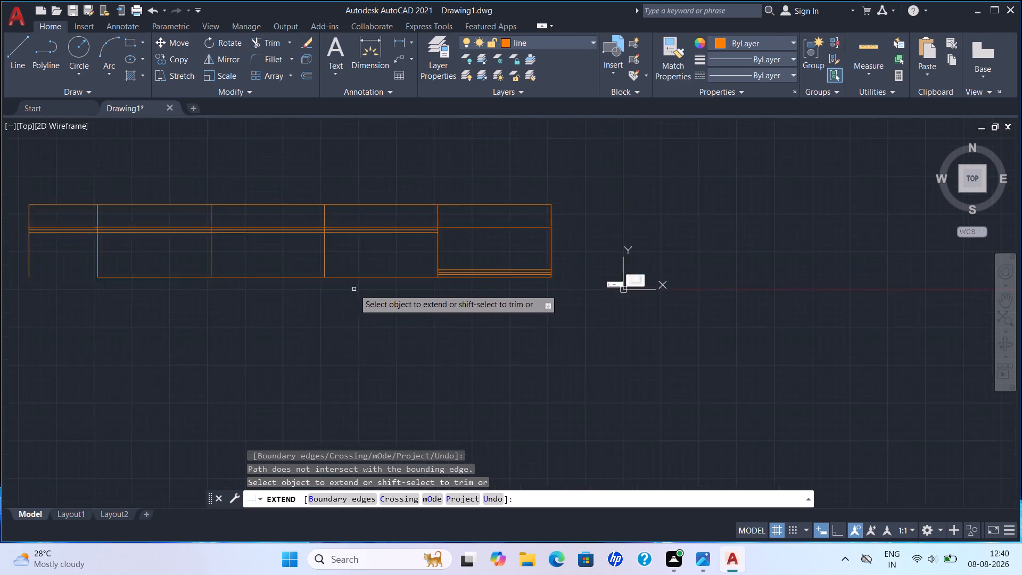
pyautogui.scroll(2, 354, 289)
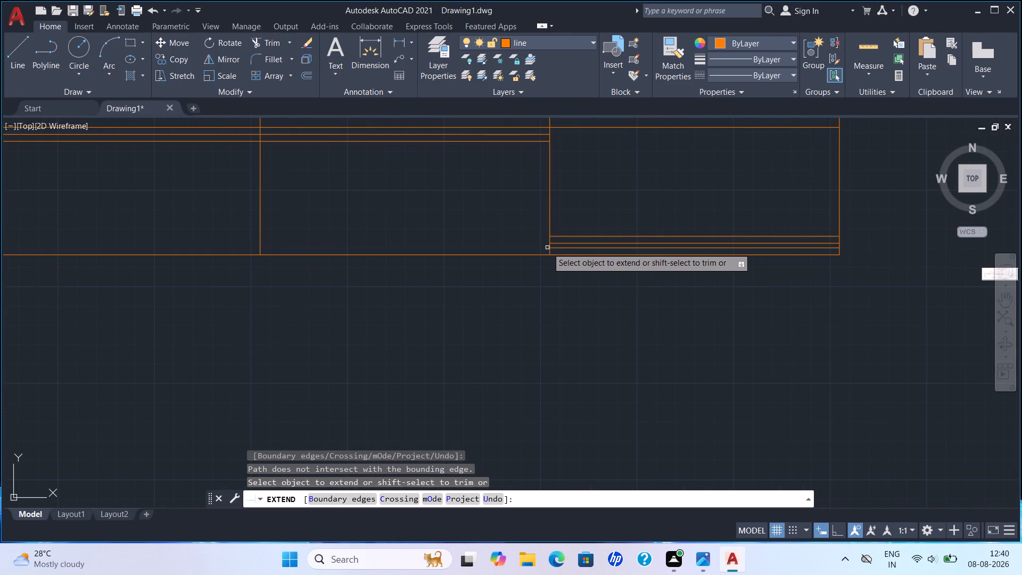
pyautogui.click(553, 250)
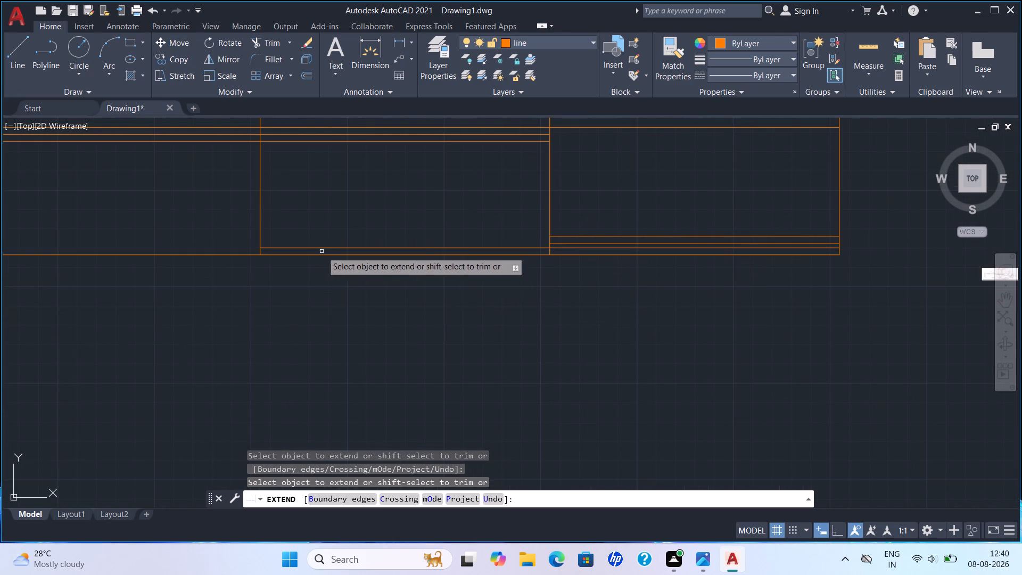
pyautogui.click(283, 248)
pyautogui.press('Escape')
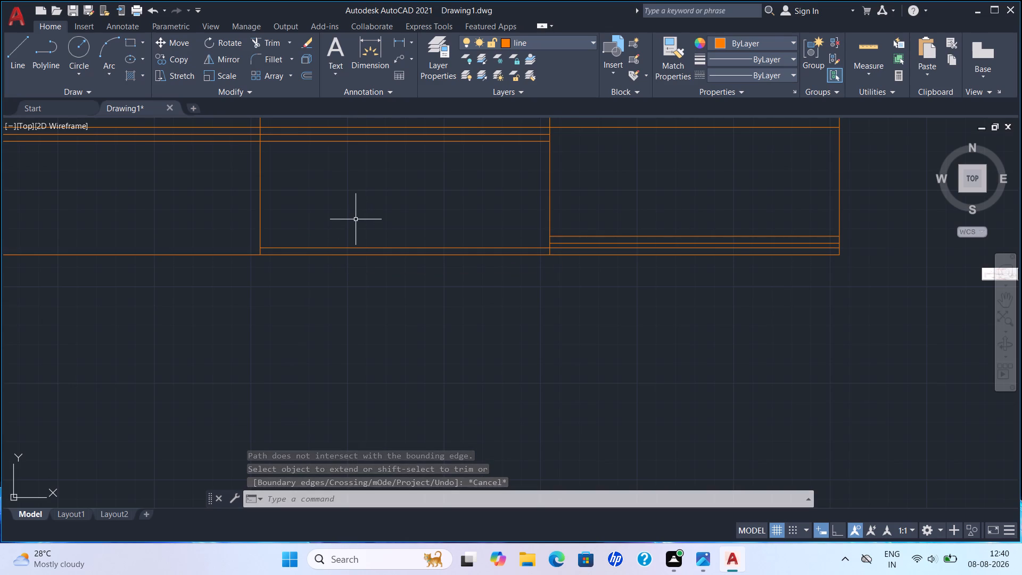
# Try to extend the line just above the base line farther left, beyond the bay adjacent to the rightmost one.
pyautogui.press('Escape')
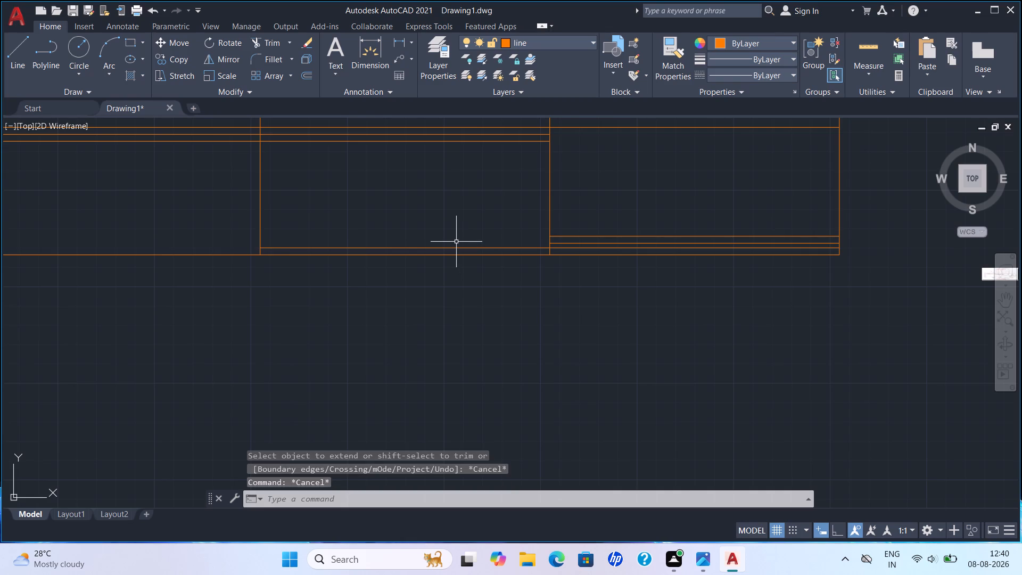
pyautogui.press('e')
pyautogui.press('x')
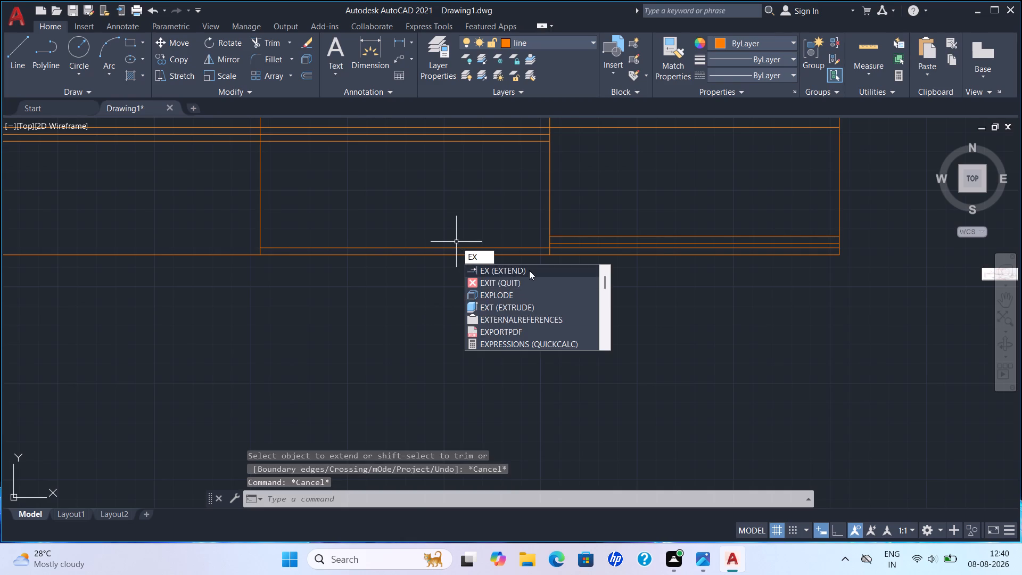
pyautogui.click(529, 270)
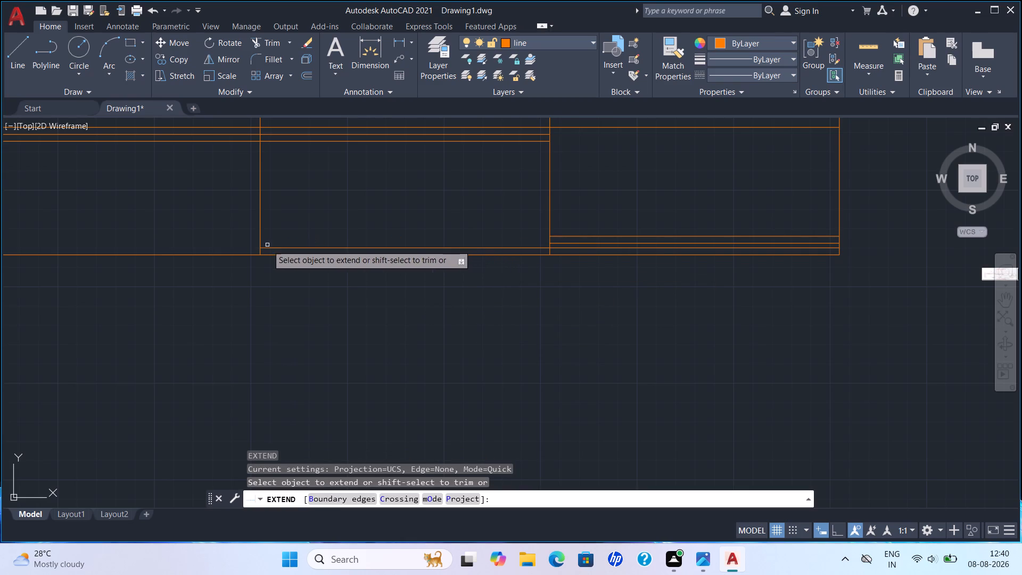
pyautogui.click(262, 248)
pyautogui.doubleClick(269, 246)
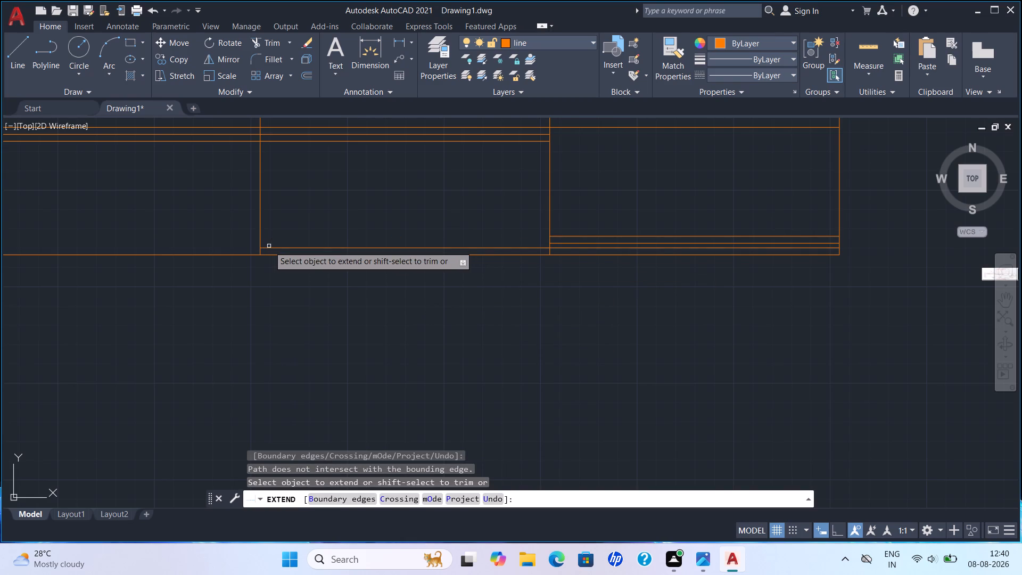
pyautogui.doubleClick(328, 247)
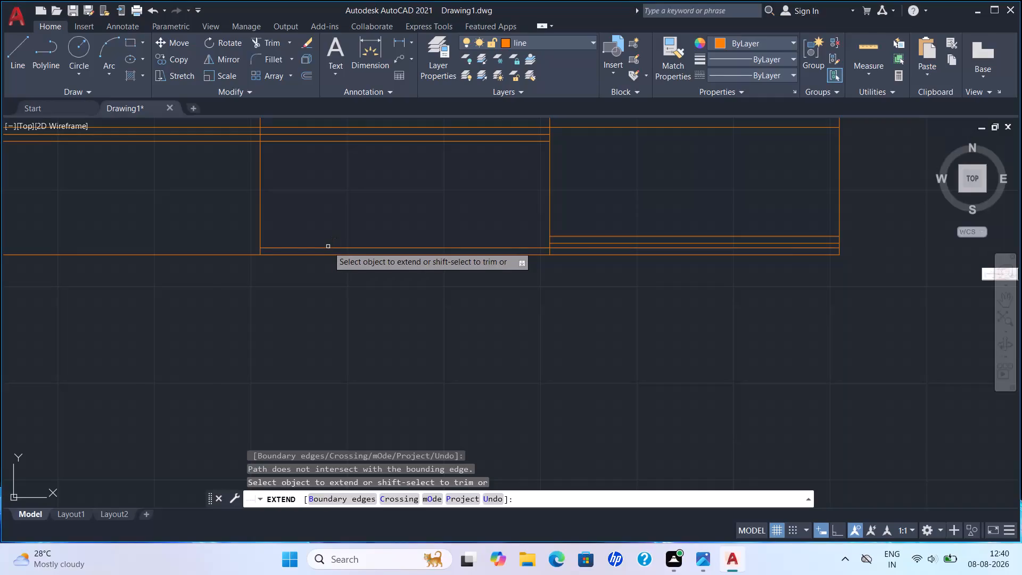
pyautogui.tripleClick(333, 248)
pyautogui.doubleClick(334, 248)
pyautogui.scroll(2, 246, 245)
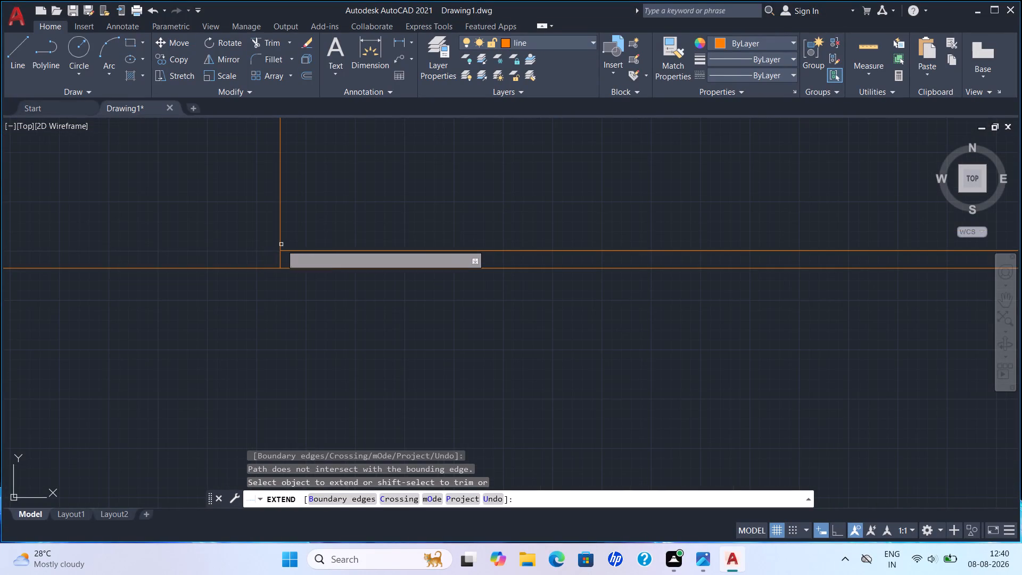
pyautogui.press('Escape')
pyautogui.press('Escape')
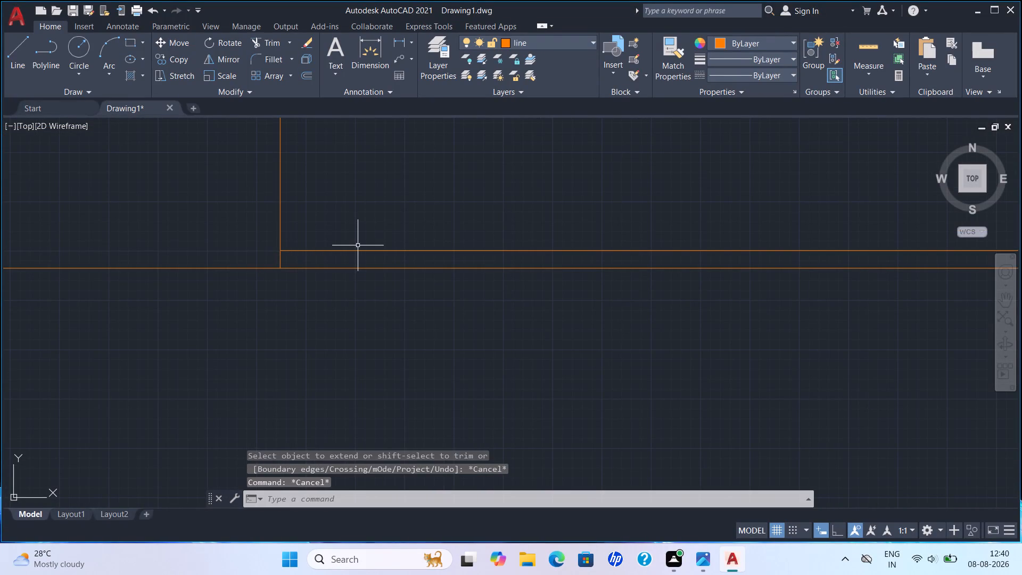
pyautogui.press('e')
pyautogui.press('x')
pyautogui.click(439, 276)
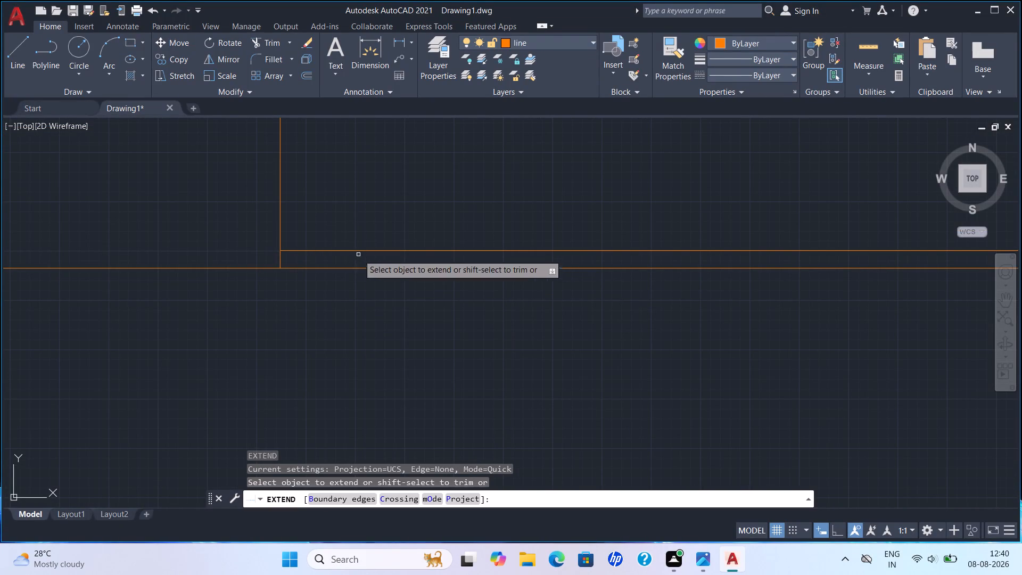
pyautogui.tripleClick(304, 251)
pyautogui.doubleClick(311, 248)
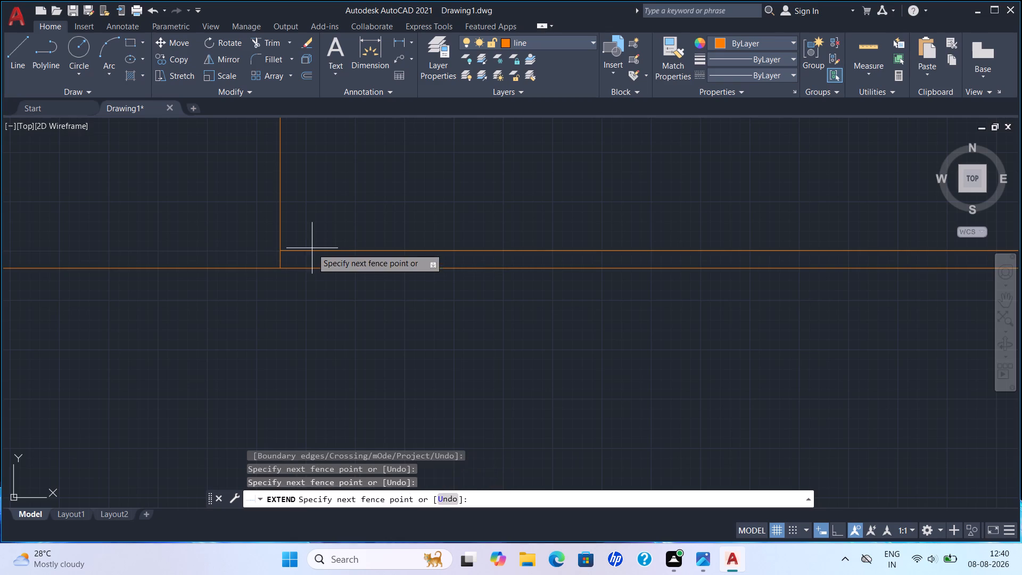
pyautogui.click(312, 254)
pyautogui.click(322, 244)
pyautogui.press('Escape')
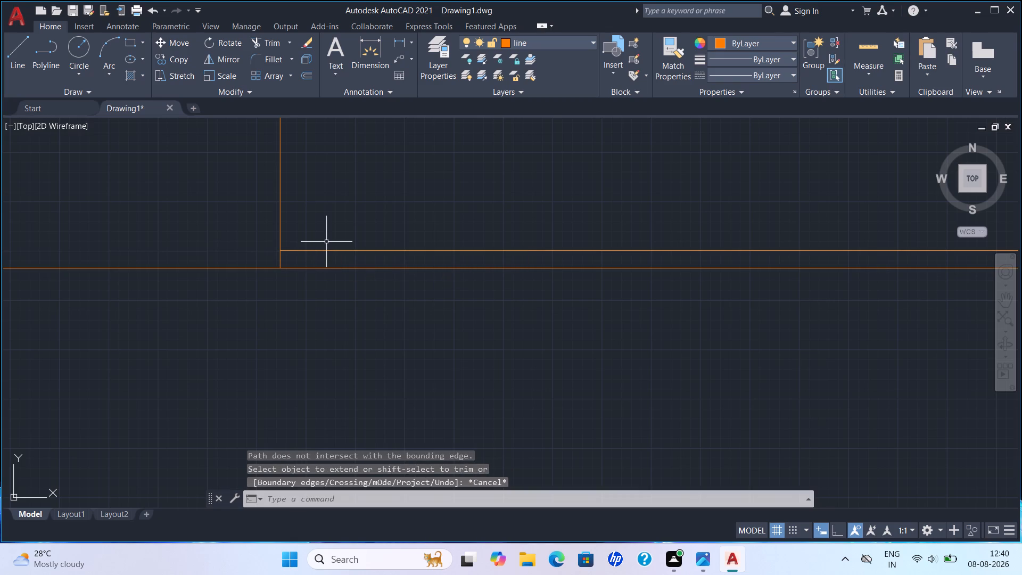
# Draw a horizontal line about 1540 mm leftward from that line's left end, in ortho mode, just past the leftmost bay's inner vertical.
pyautogui.scroll(-4, 326, 242)
pyautogui.moveTo(326, 242); pyautogui.dragTo(461, 245, button='middle')
pyautogui.scroll(1, 461, 245)
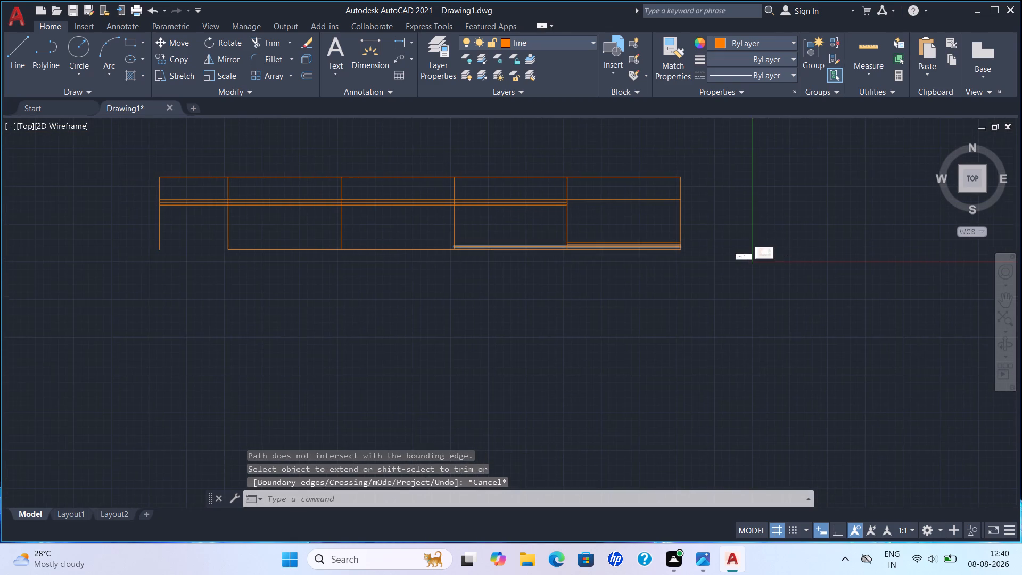
pyautogui.scroll(1, 461, 245)
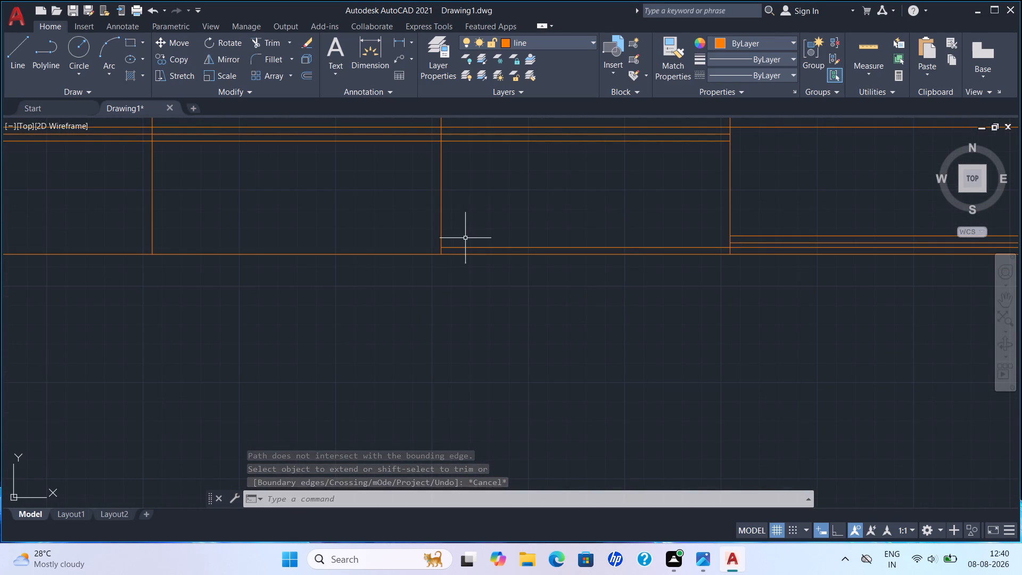
pyautogui.press('l')
pyautogui.press('Return')
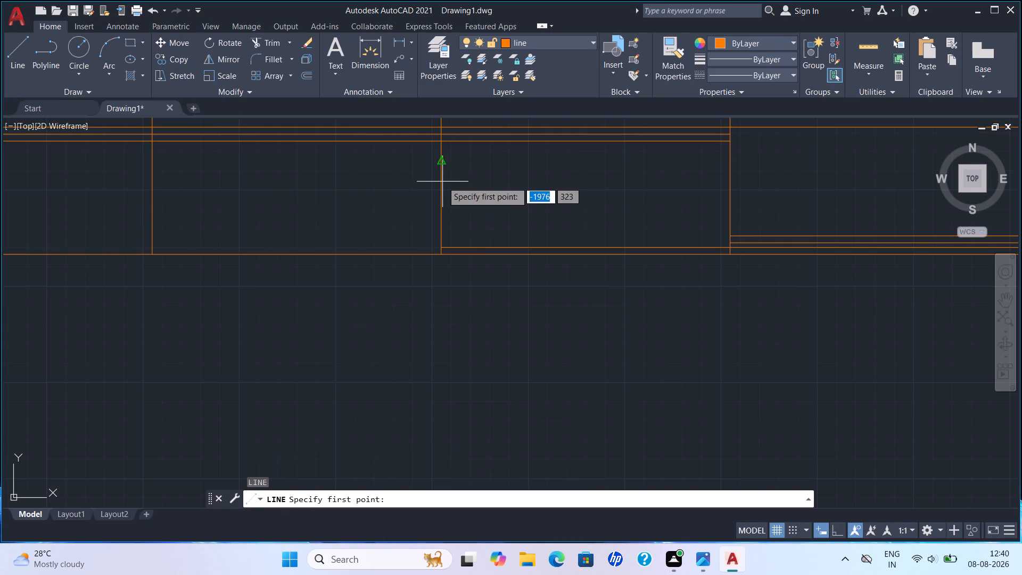
pyautogui.click(443, 246)
pyautogui.moveTo(170, 245); pyautogui.dragTo(806, 212, button='middle')
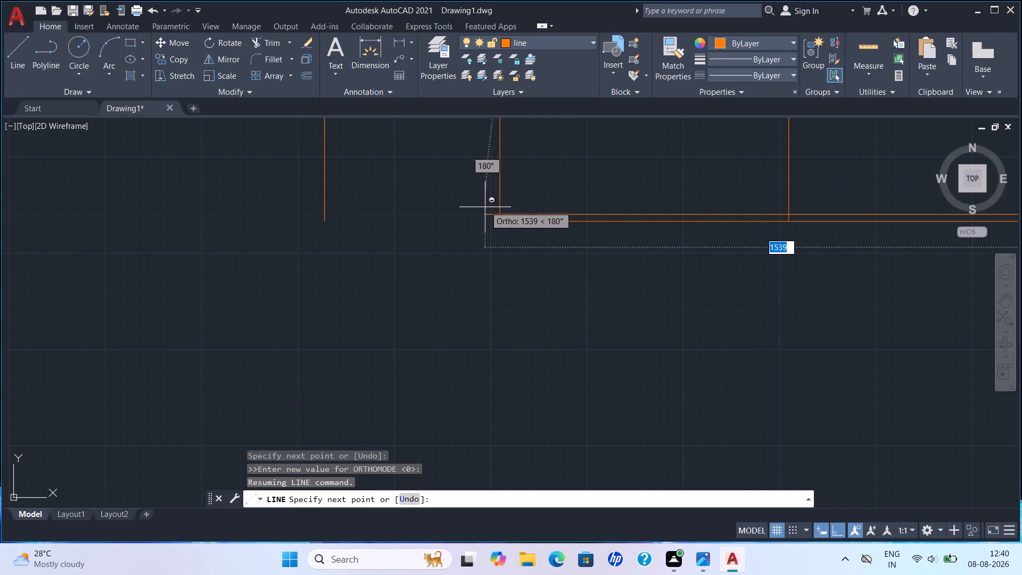
pyautogui.click(488, 213)
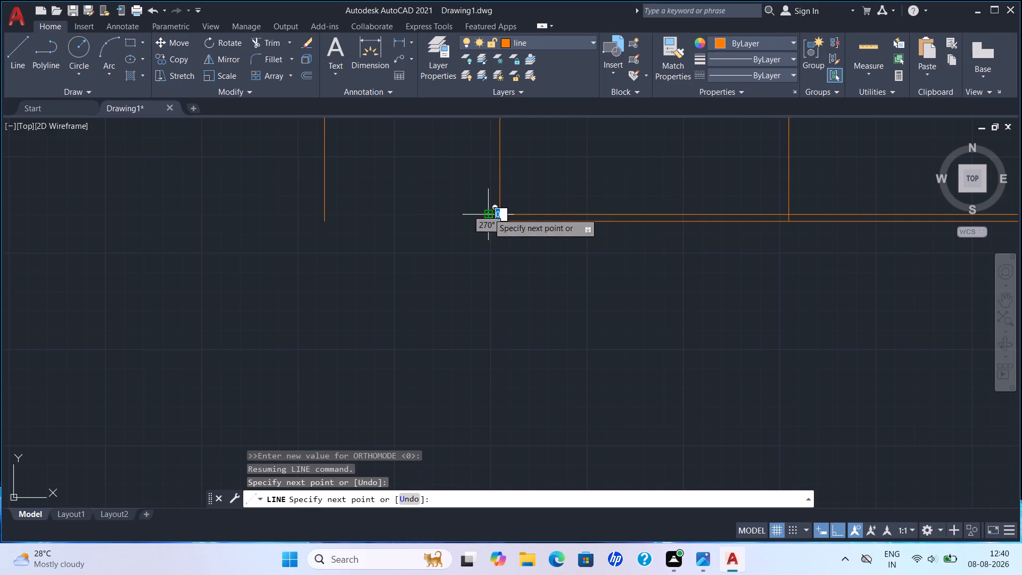
pyautogui.press('Escape')
# Trim the new line's short overhang beyond the narrow leftmost bay's inner vertical.
pyautogui.scroll(2, 600, 208)
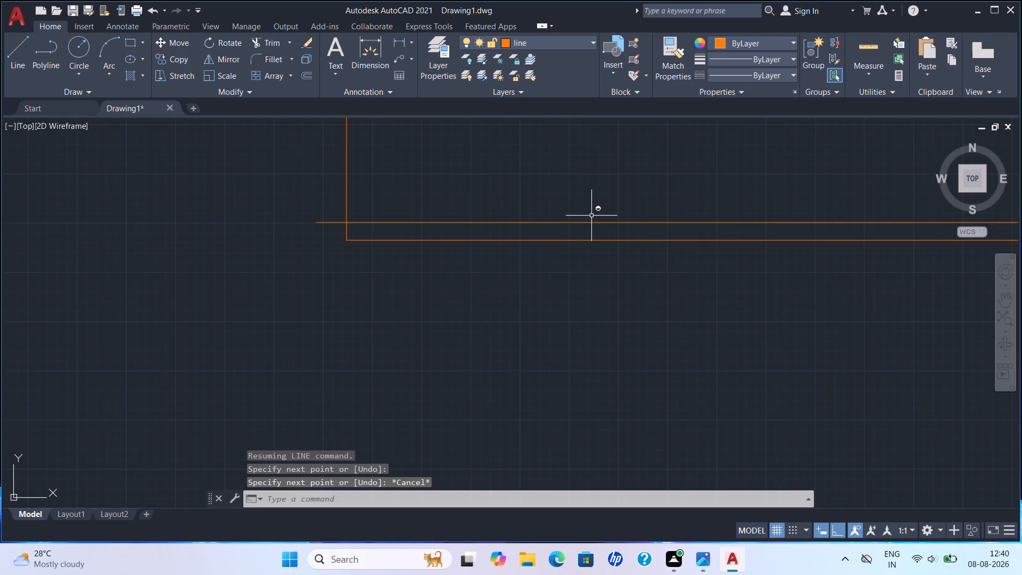
pyautogui.moveTo(590, 216); pyautogui.dragTo(521, 318, button='middle')
pyautogui.scroll(1, 523, 318)
pyautogui.press('Escape')
pyautogui.press('t')
pyautogui.press('r')
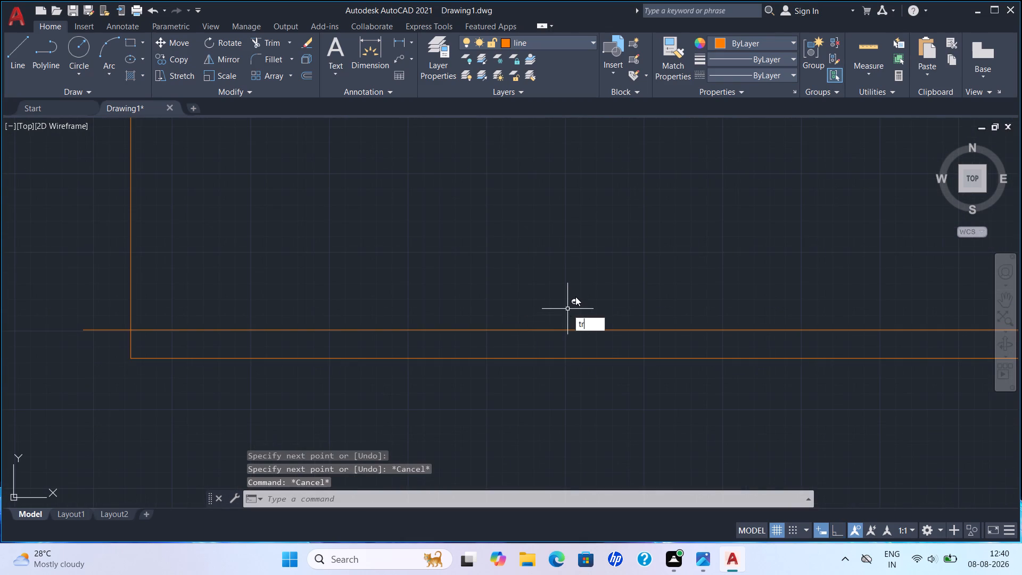
pyautogui.press('Return')
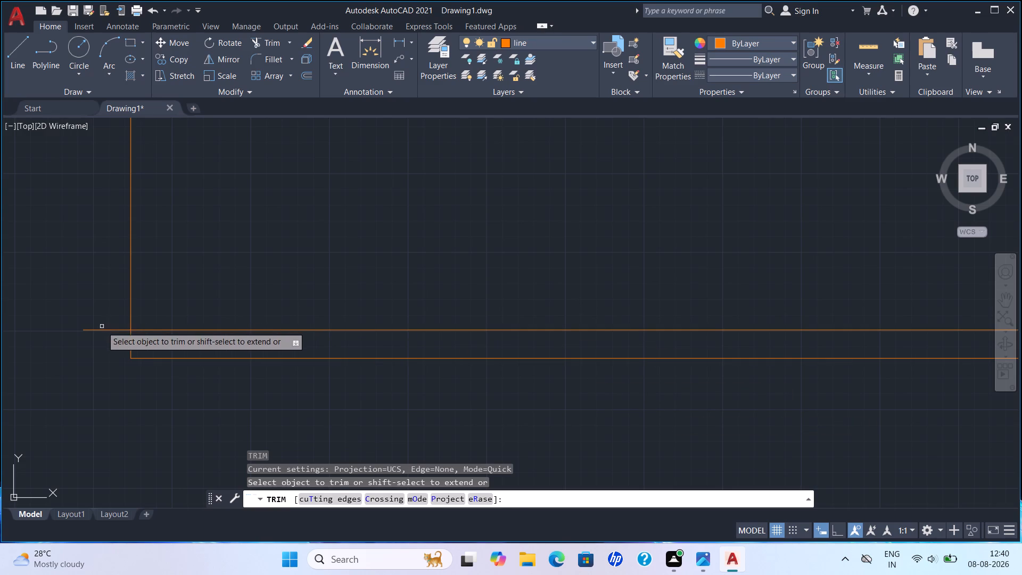
pyautogui.moveTo(102, 327); pyautogui.dragTo(111, 388)
pyautogui.press('Escape')
pyautogui.scroll(-5, 423, 513)
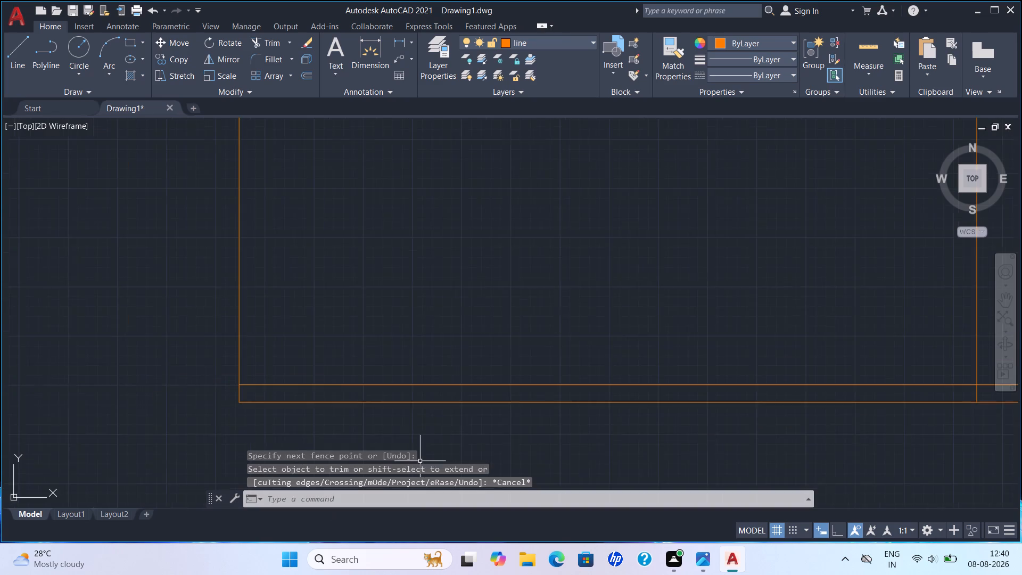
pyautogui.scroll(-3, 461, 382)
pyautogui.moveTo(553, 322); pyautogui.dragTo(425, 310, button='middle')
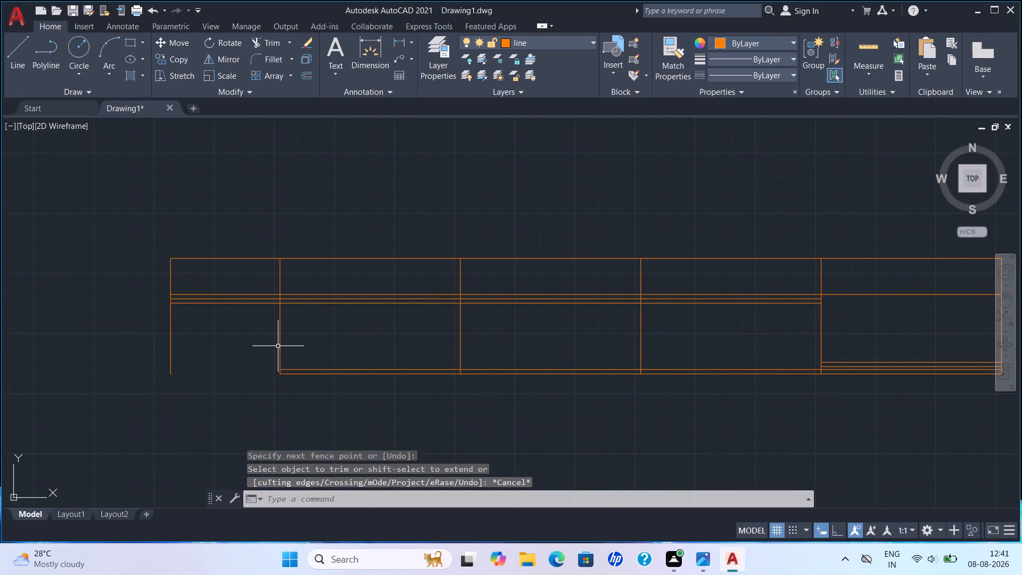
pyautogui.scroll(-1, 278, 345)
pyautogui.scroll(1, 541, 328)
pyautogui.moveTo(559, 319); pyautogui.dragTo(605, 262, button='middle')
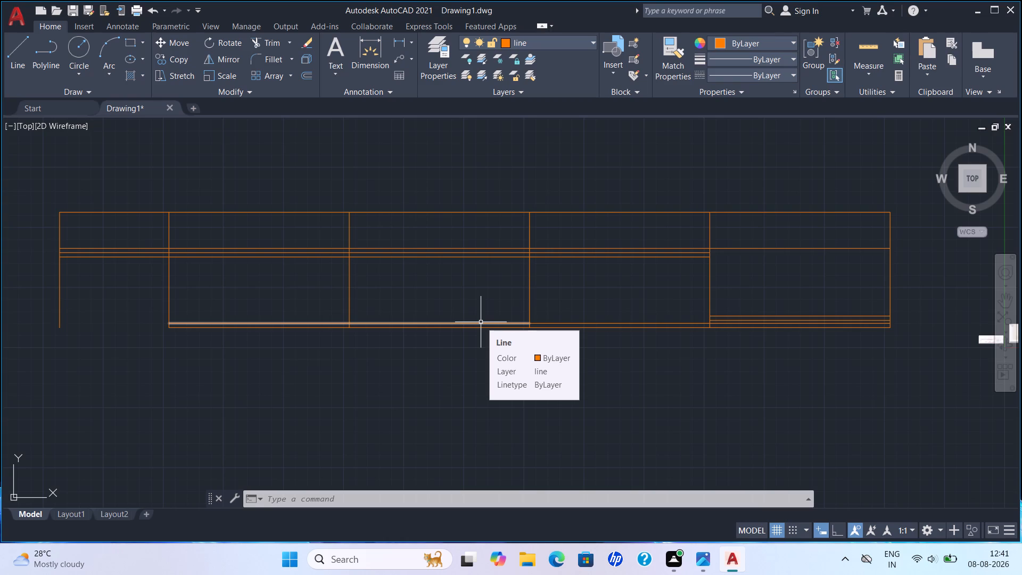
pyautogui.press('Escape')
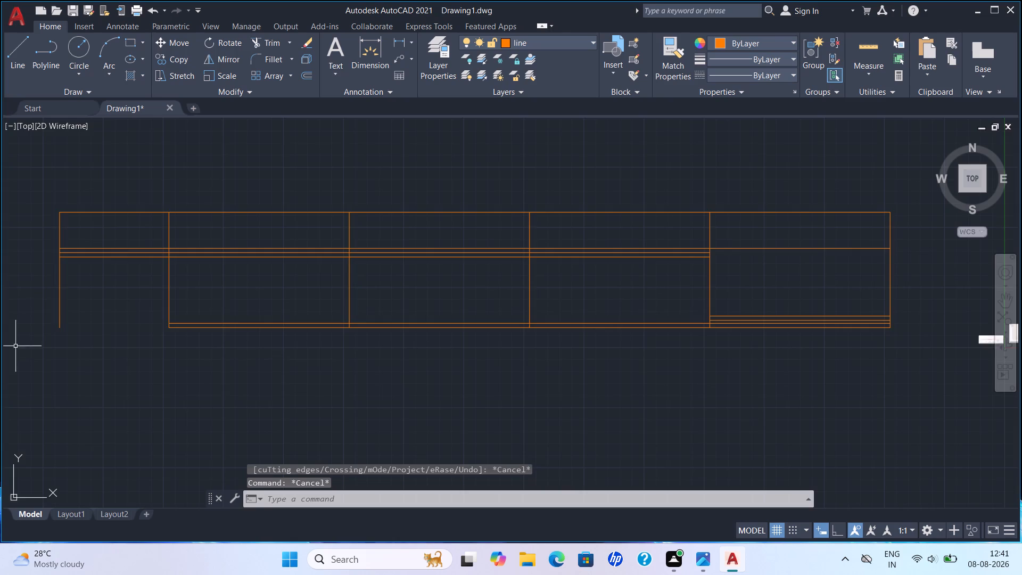
# Draw a 300 mm horizontal line leftward from the lower end of the unit's leftmost vertical.
pyautogui.scroll(-2, 30, 335)
pyautogui.moveTo(37, 335); pyautogui.dragTo(318, 334, button='middle')
pyautogui.scroll(2, 357, 312)
pyautogui.moveTo(340, 330); pyautogui.dragTo(390, 255, button='middle')
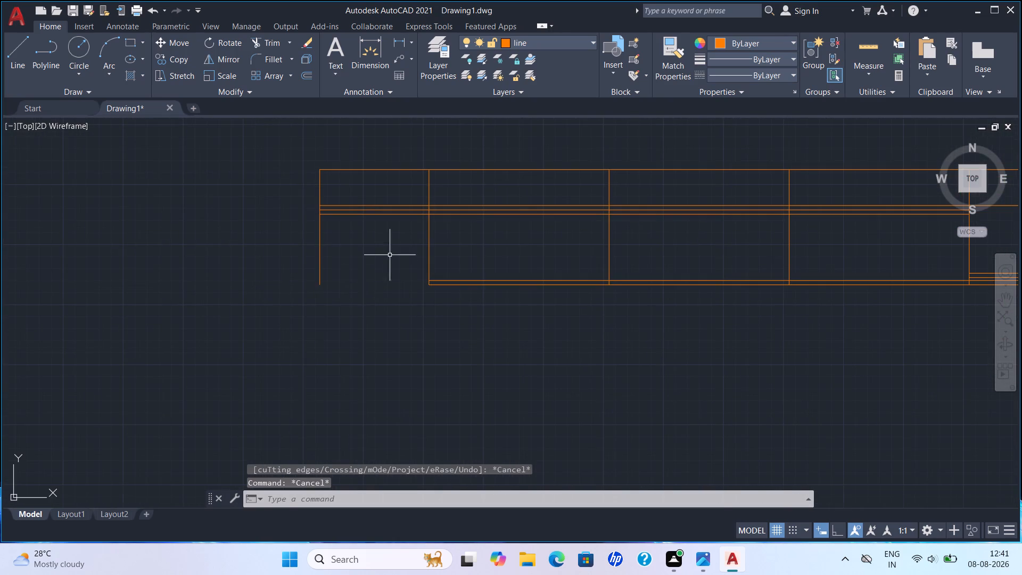
pyautogui.press('Escape')
pyautogui.press('l')
pyautogui.press('Return')
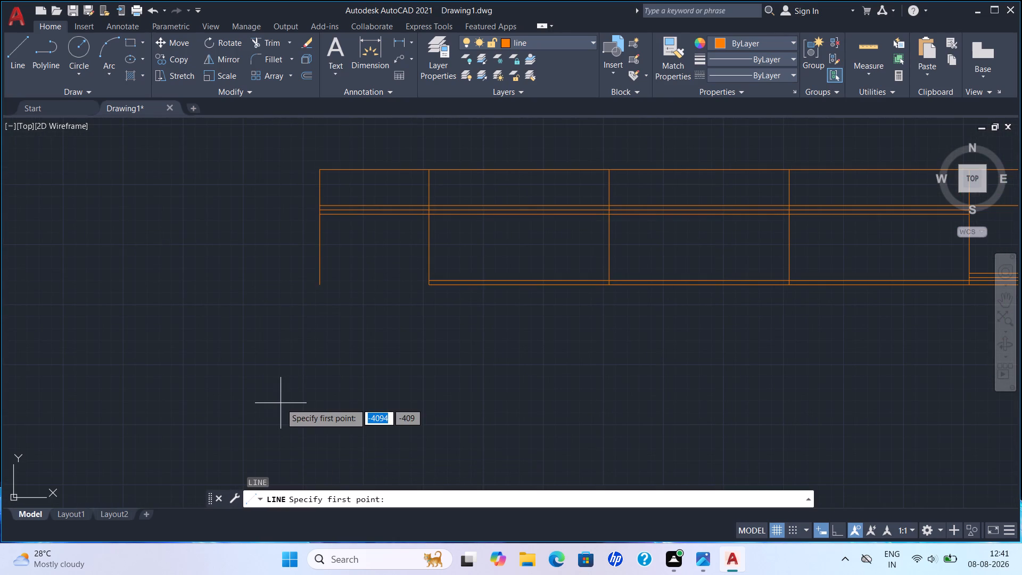
pyautogui.click(316, 281)
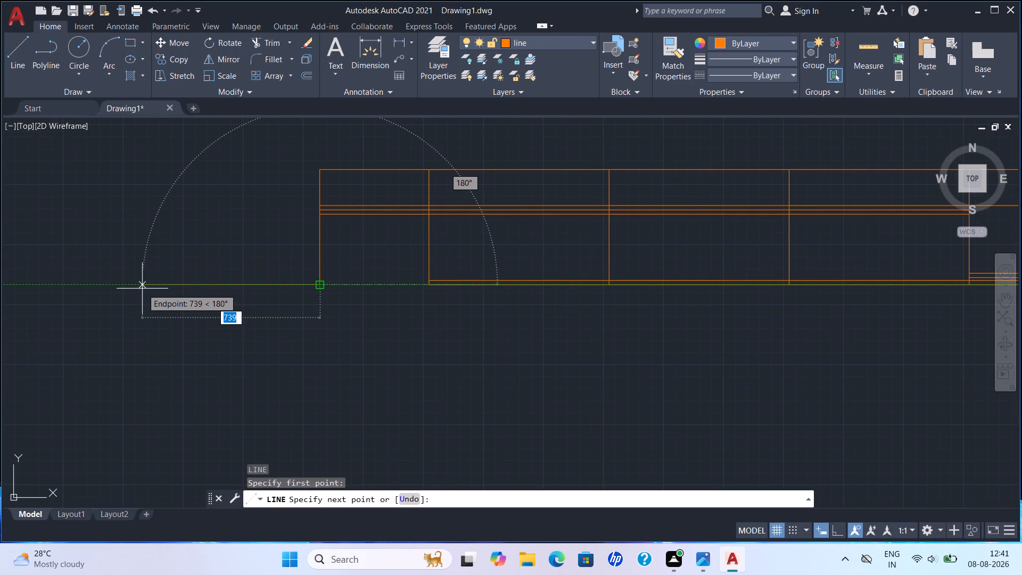
pyautogui.write('300')
pyautogui.press('Return')
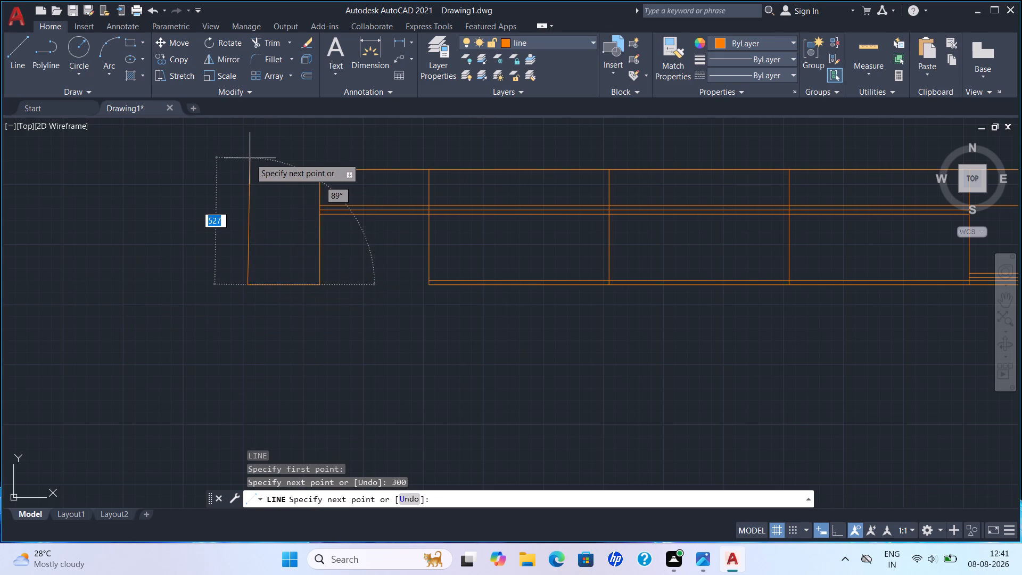
pyautogui.scroll(-1, 252, 133)
pyautogui.moveTo(252, 133); pyautogui.dragTo(242, 306, button='middle')
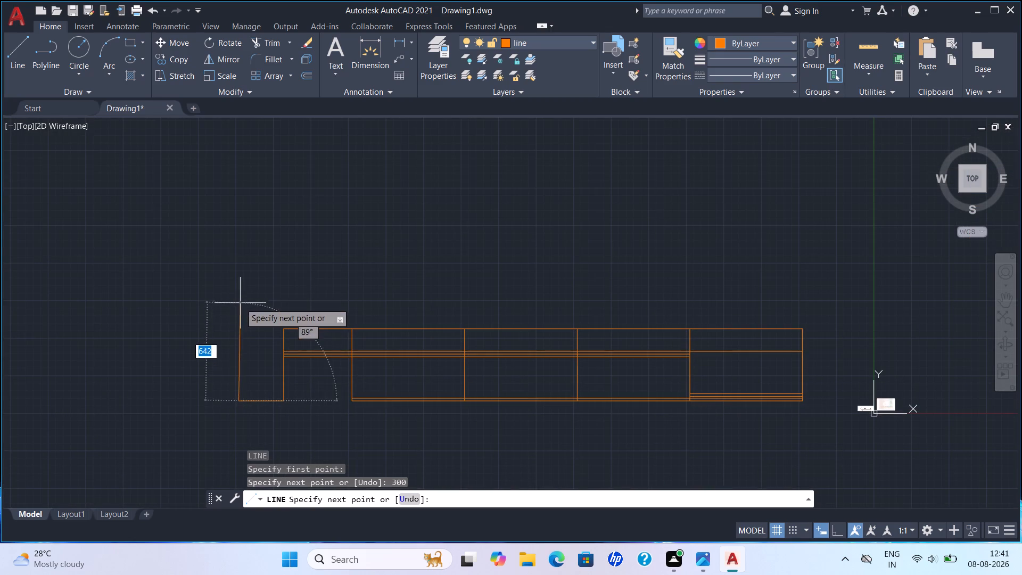
pyautogui.hotkey('ctrl', 'F7')
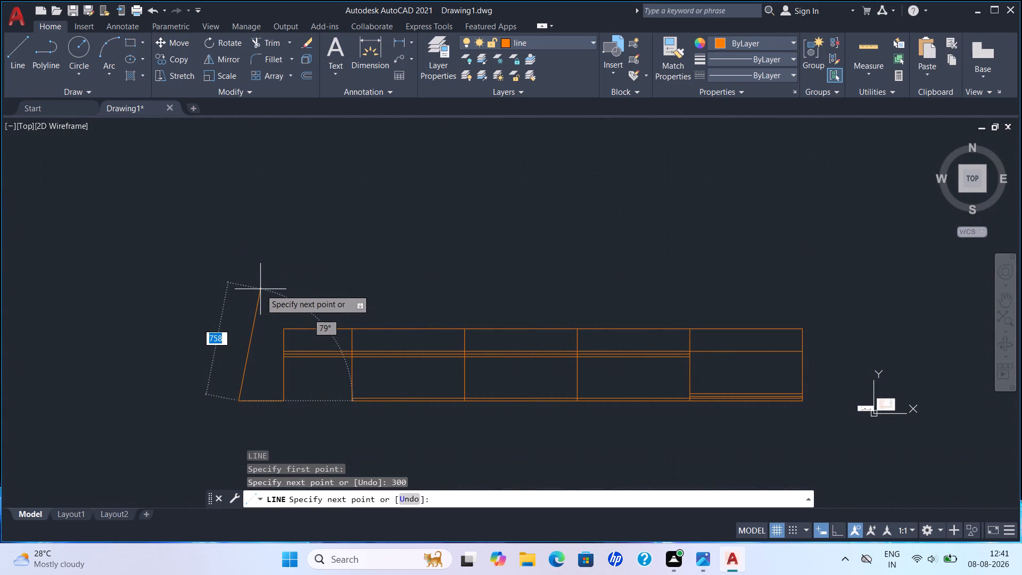
pyautogui.press('Escape')
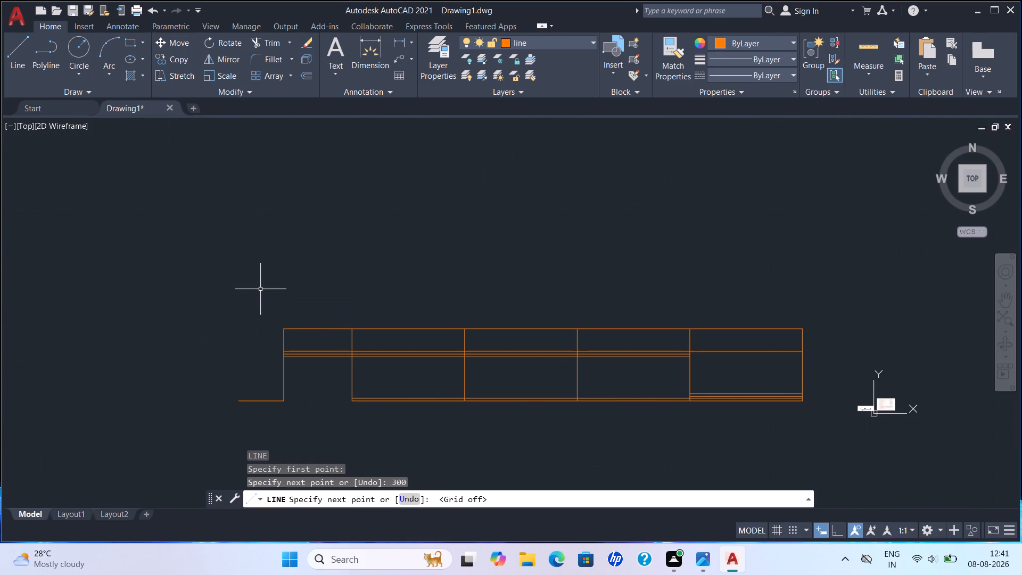
pyautogui.press('Escape')
# Draw a vertical line about 750 mm upward from the 300 mm line's left end, in ortho mode, with the grid back on.
pyautogui.press('l')
pyautogui.press('Return')
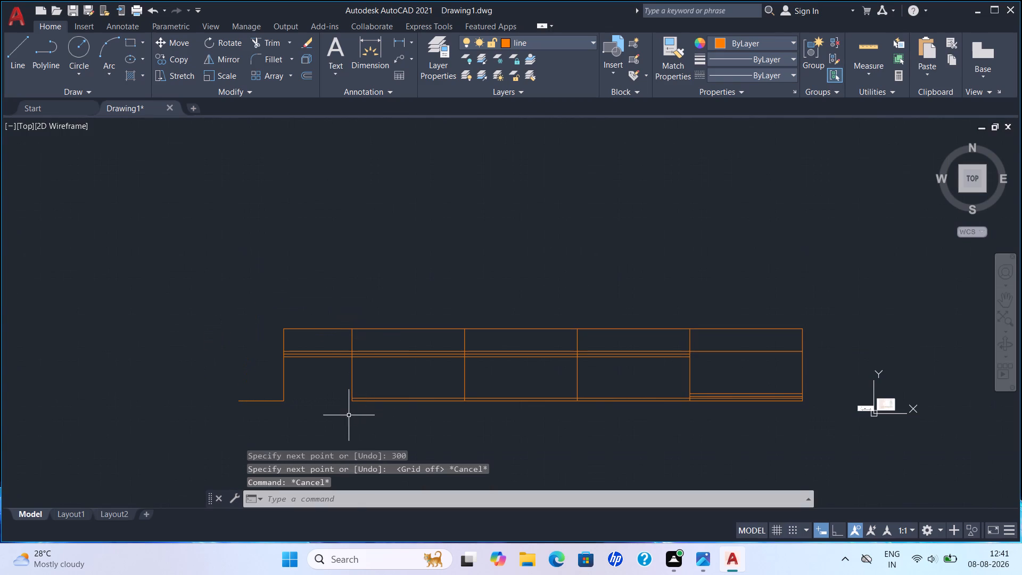
pyautogui.moveTo(396, 395); pyautogui.dragTo(682, 395, button='middle')
pyautogui.scroll(1, 520, 404)
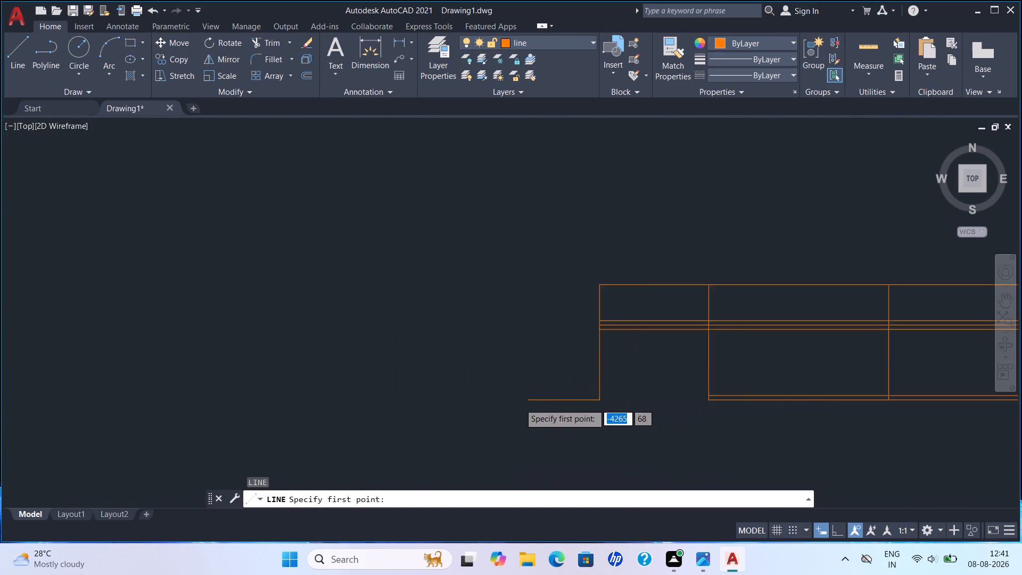
pyautogui.scroll(2, 520, 404)
pyautogui.scroll(-2, 540, 390)
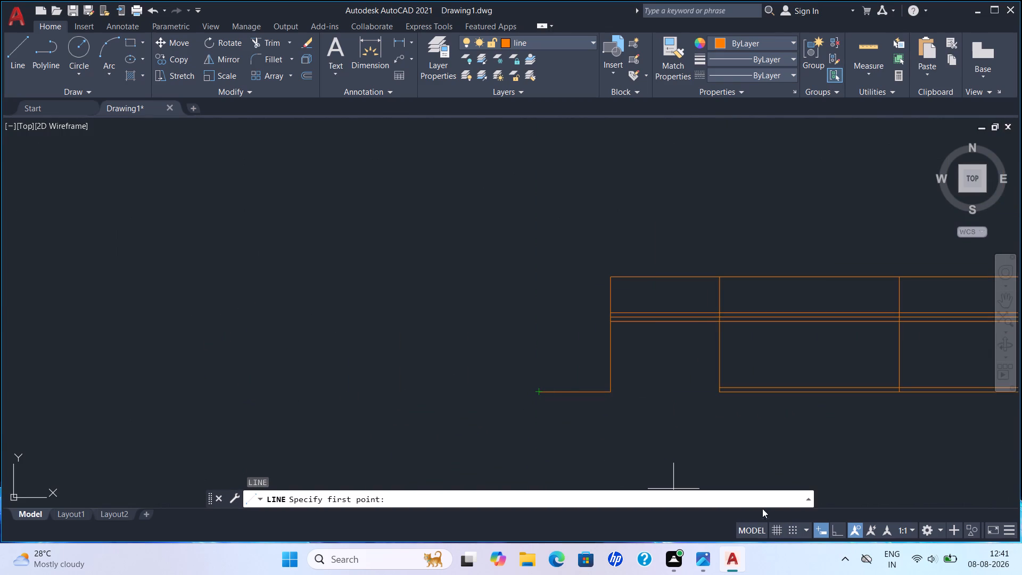
pyautogui.click(774, 531)
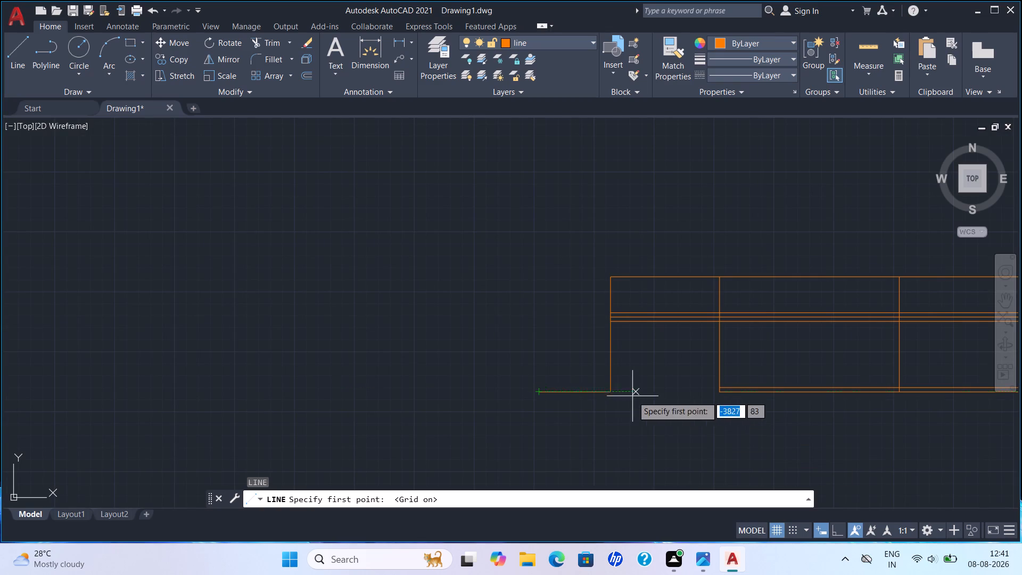
pyautogui.moveTo(541, 393); pyautogui.dragTo(541, 388)
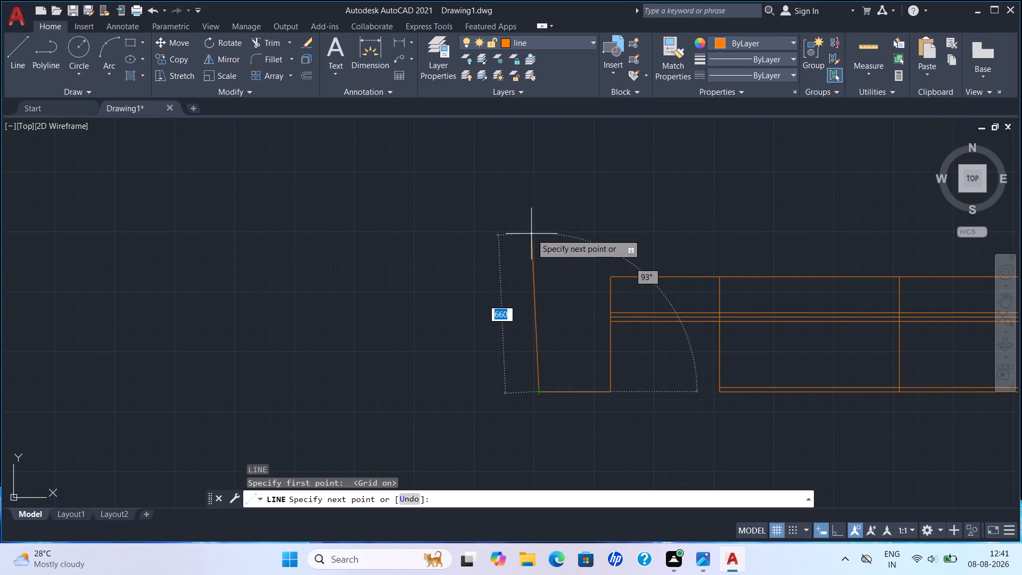
pyautogui.click(553, 210)
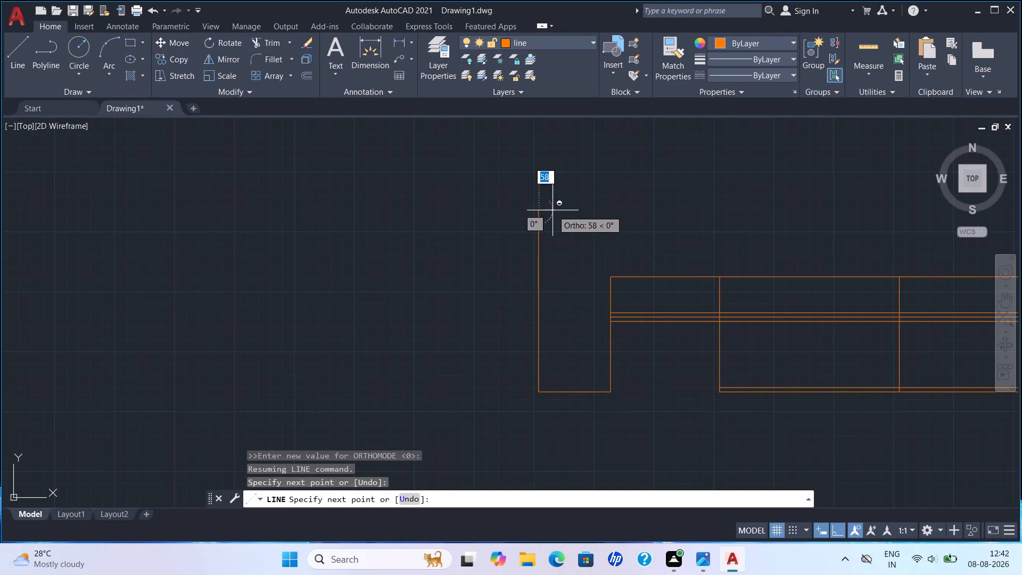
pyautogui.press('Escape')
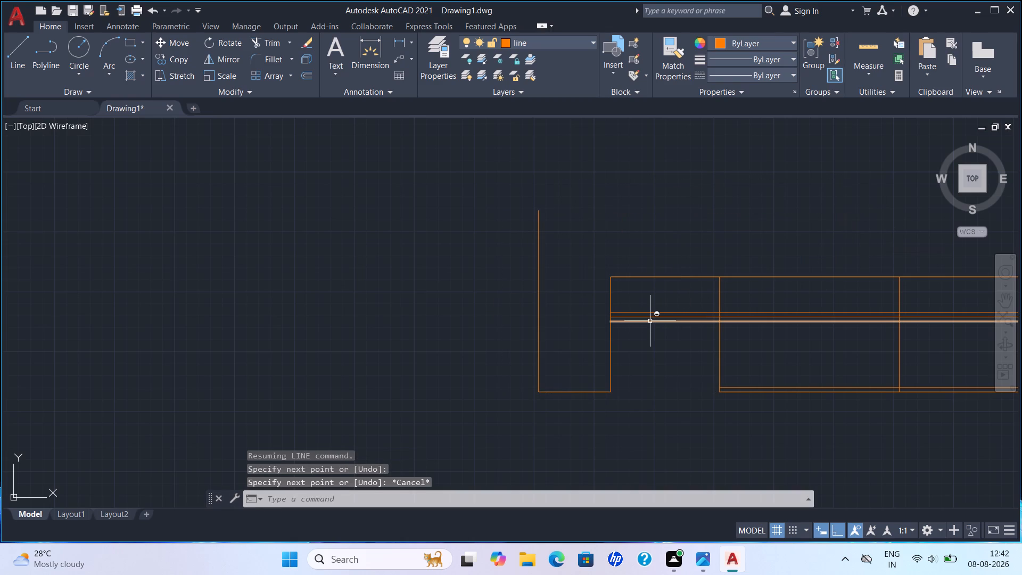
pyautogui.press('Escape')
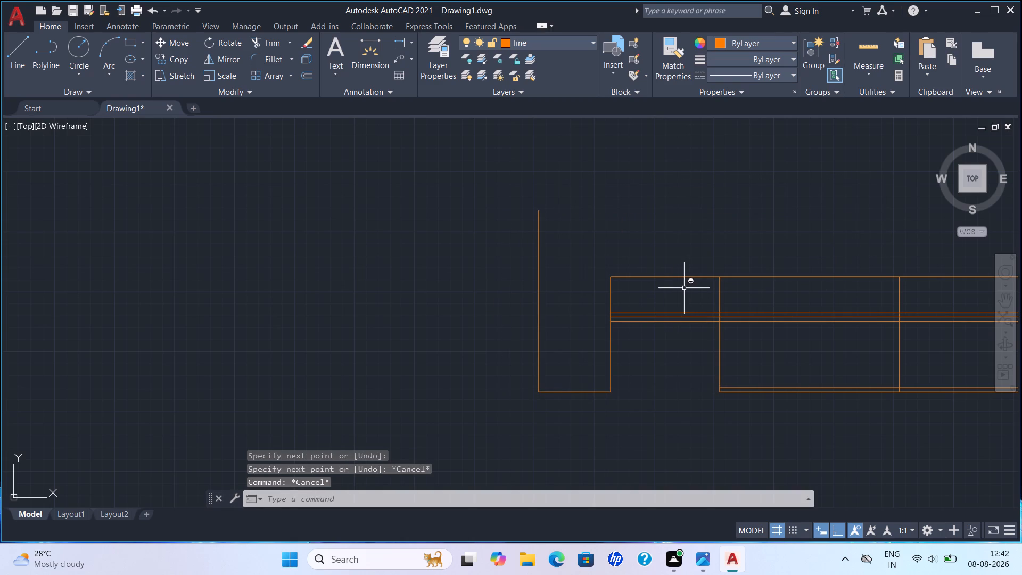
# Extend the unit's top line leftward to meet the new vertical.
pyautogui.write('ex')
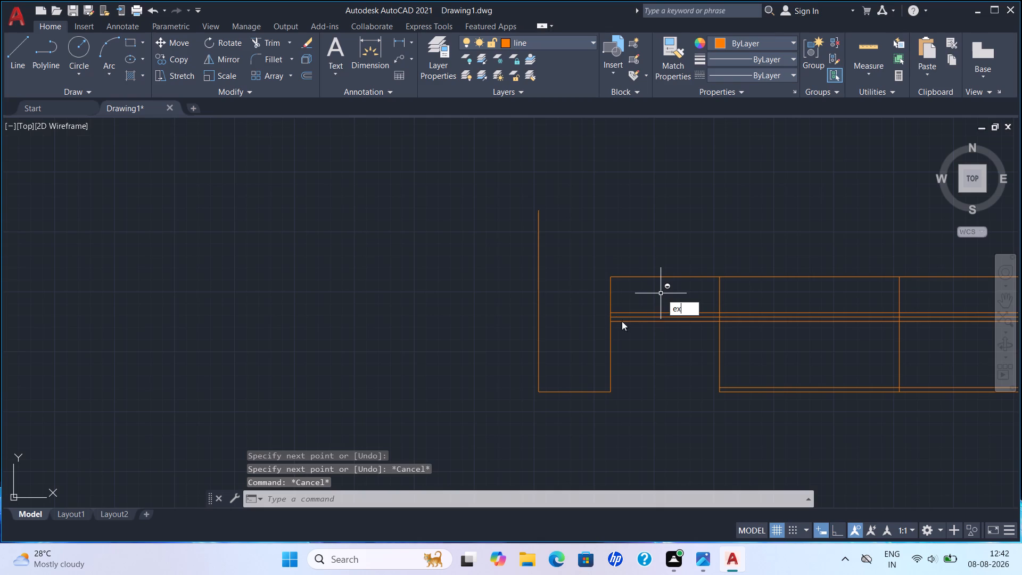
pyautogui.click(765, 325)
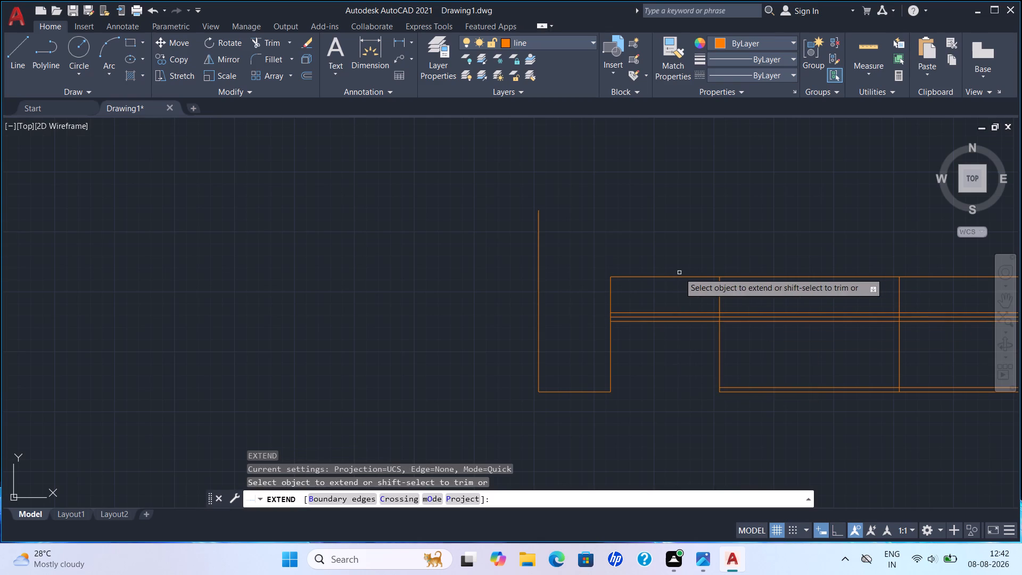
pyautogui.click(656, 276)
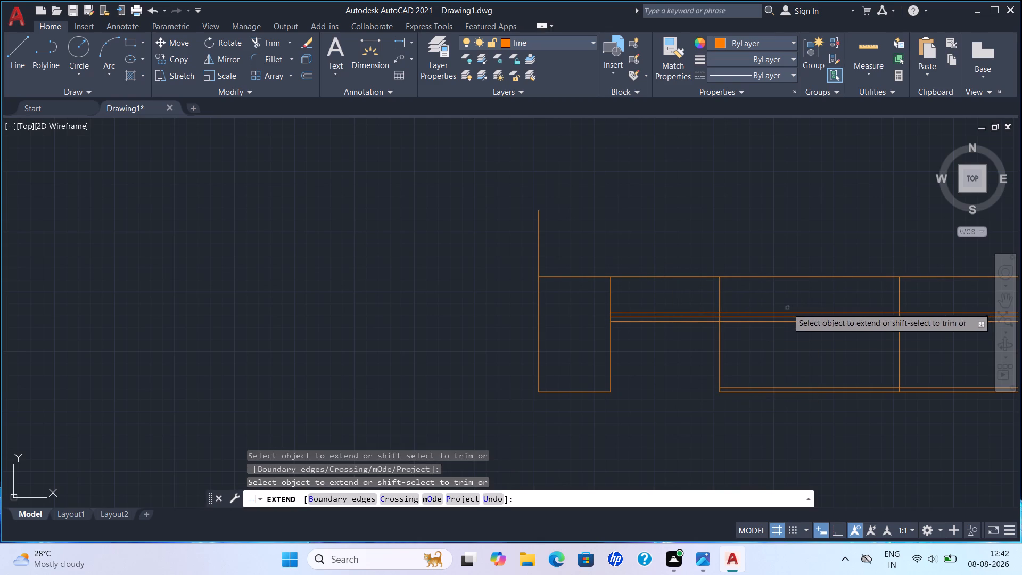
pyautogui.press('Escape')
# Trim the new vertical's overhang above the unit's top line.
pyautogui.write('tr')
pyautogui.press('Return')
pyautogui.moveTo(571, 247); pyautogui.dragTo(514, 241)
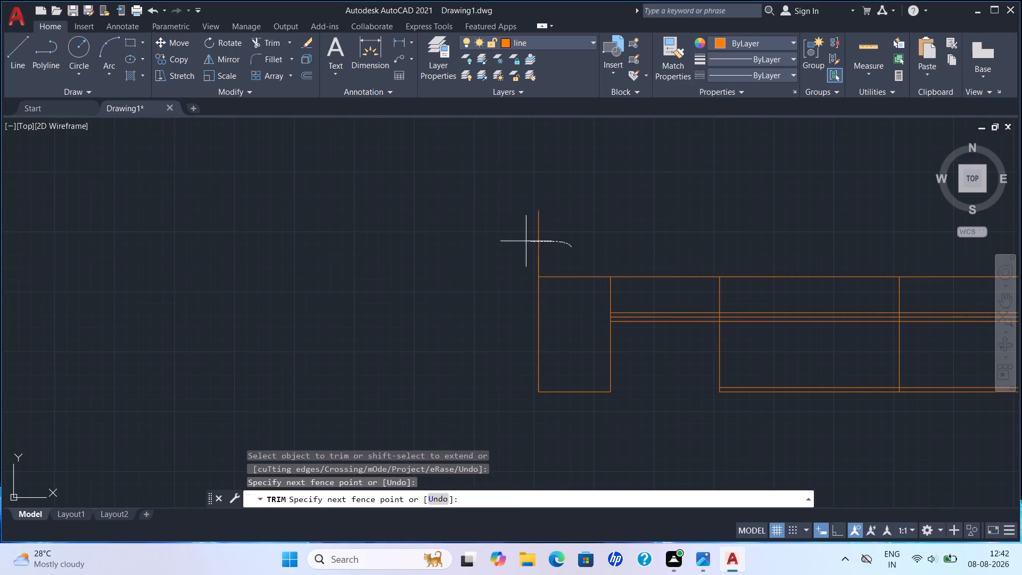
pyautogui.moveTo(514, 241); pyautogui.dragTo(473, 252)
pyautogui.press('Escape')
pyautogui.scroll(-4, 622, 286)
pyautogui.moveTo(739, 333); pyautogui.dragTo(736, 333, button='middle')
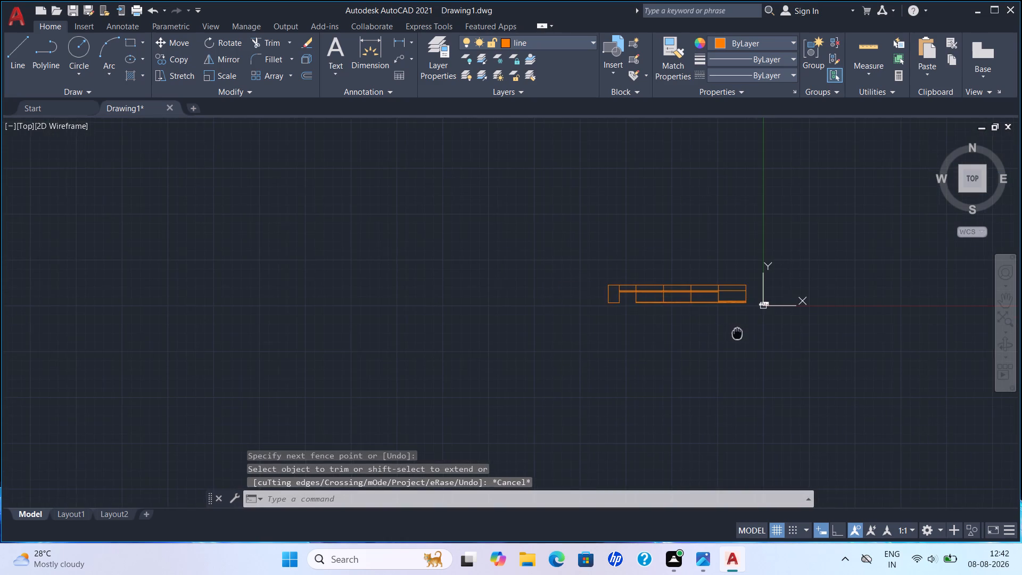
pyautogui.moveTo(736, 333); pyautogui.dragTo(521, 339, button='middle')
pyautogui.scroll(3, 482, 329)
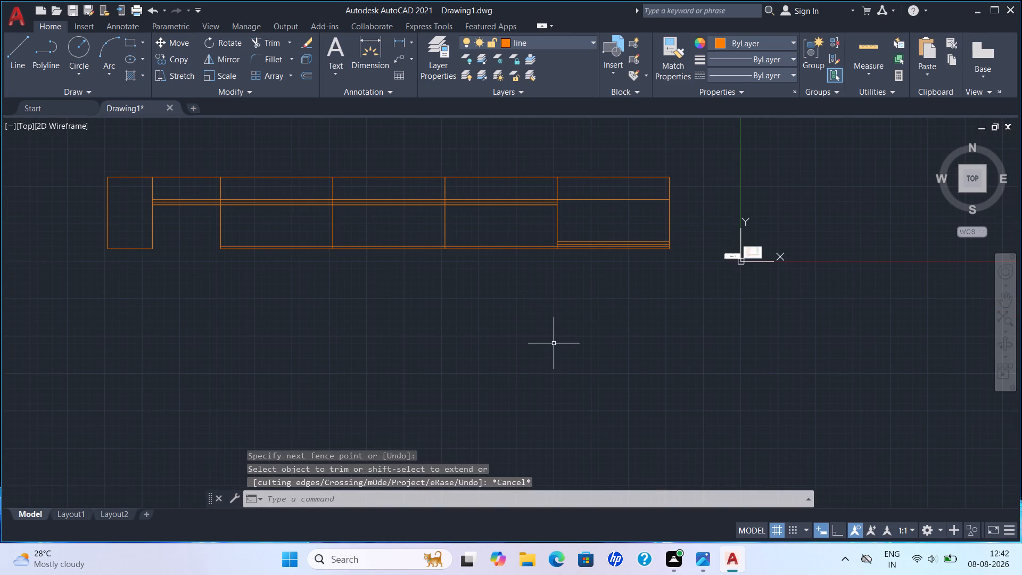
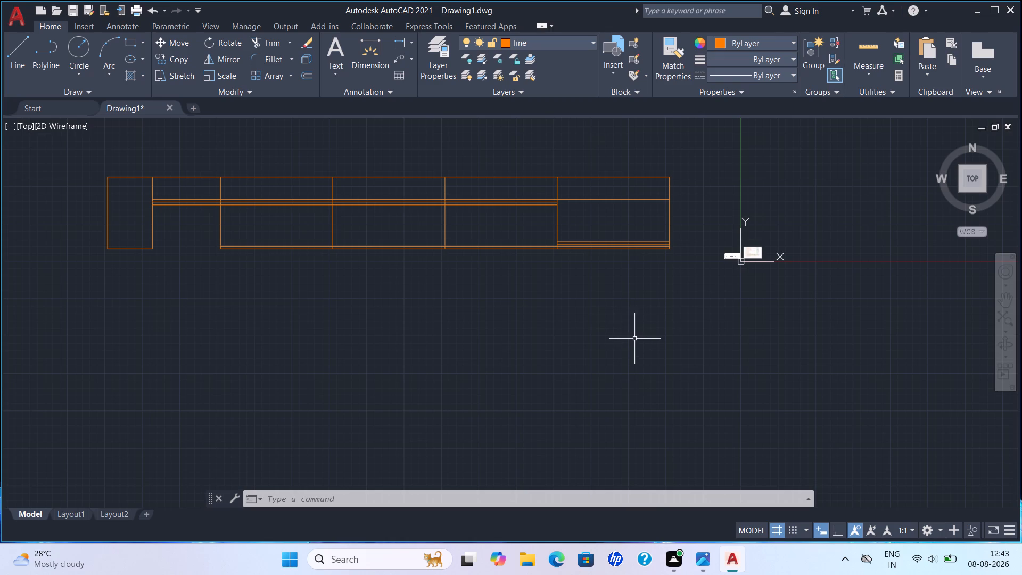
# Make the dim layer the current layer.
pyautogui.press('Escape')
pyautogui.click(411, 37)
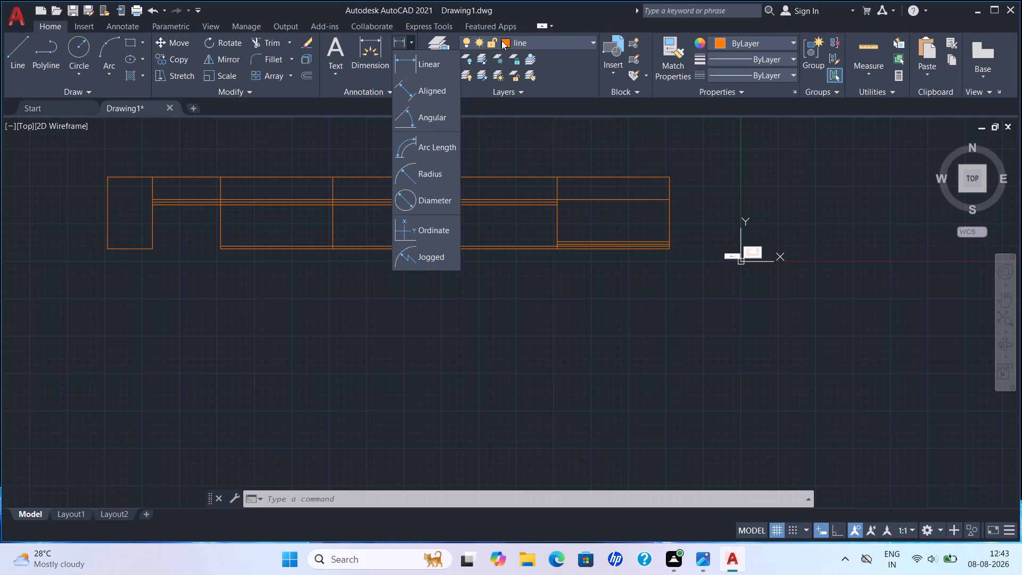
pyautogui.click(590, 43)
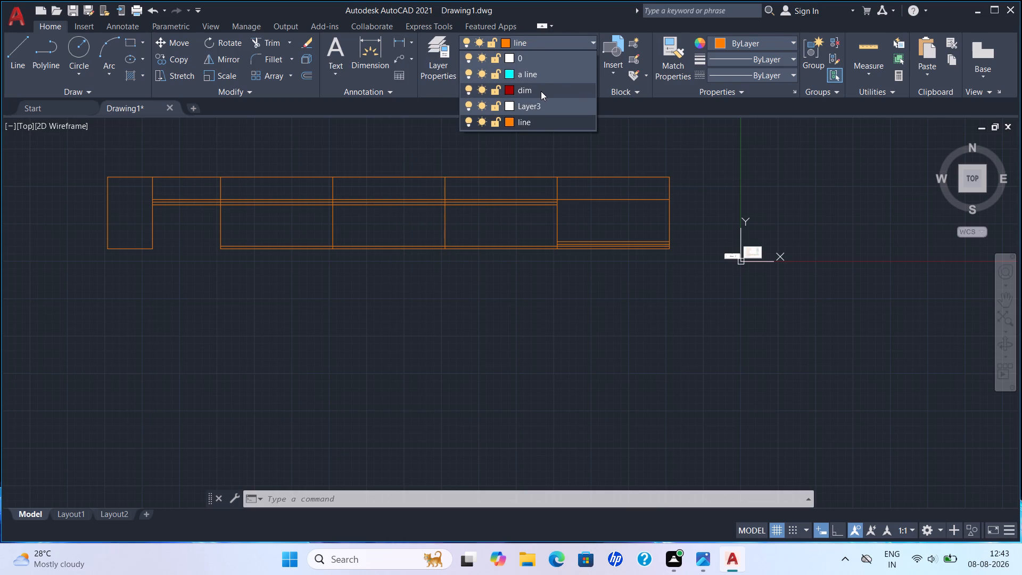
pyautogui.click(540, 90)
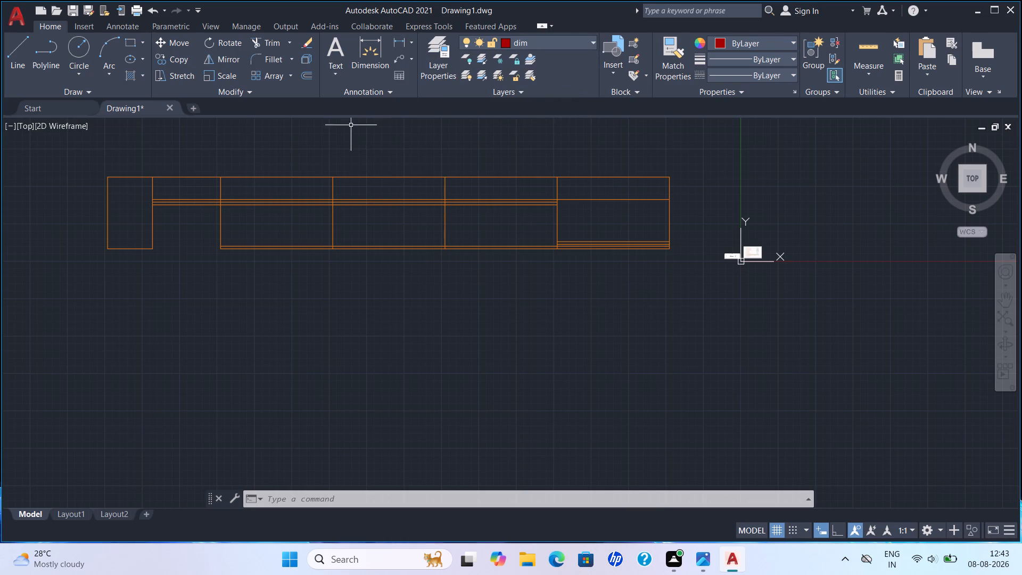
# Add a vertical linear dimension outside the right-end bay, from its upper panel line down to the second of the four base lines.
pyautogui.click(370, 56)
pyautogui.click(406, 42)
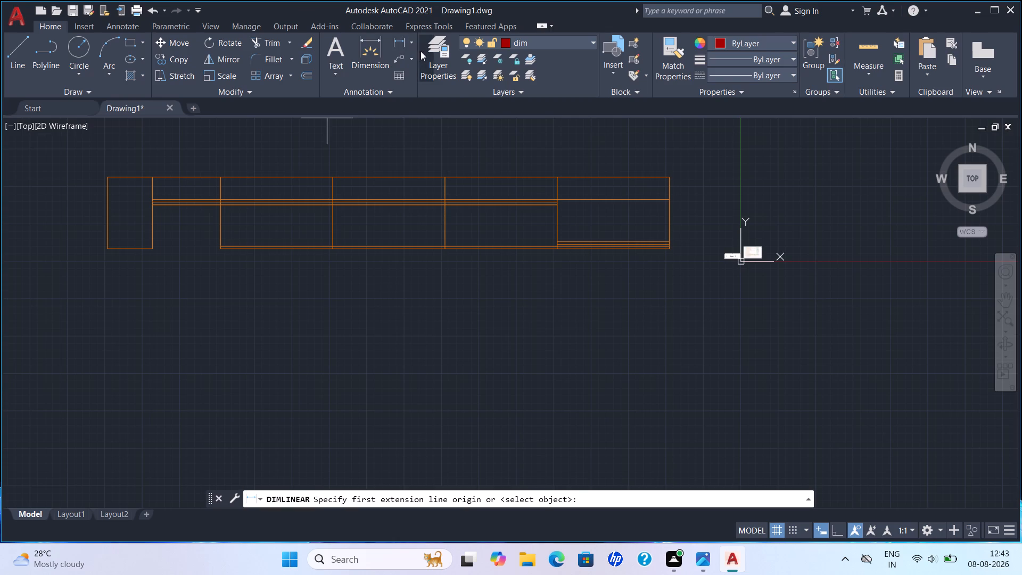
pyautogui.scroll(1, 679, 189)
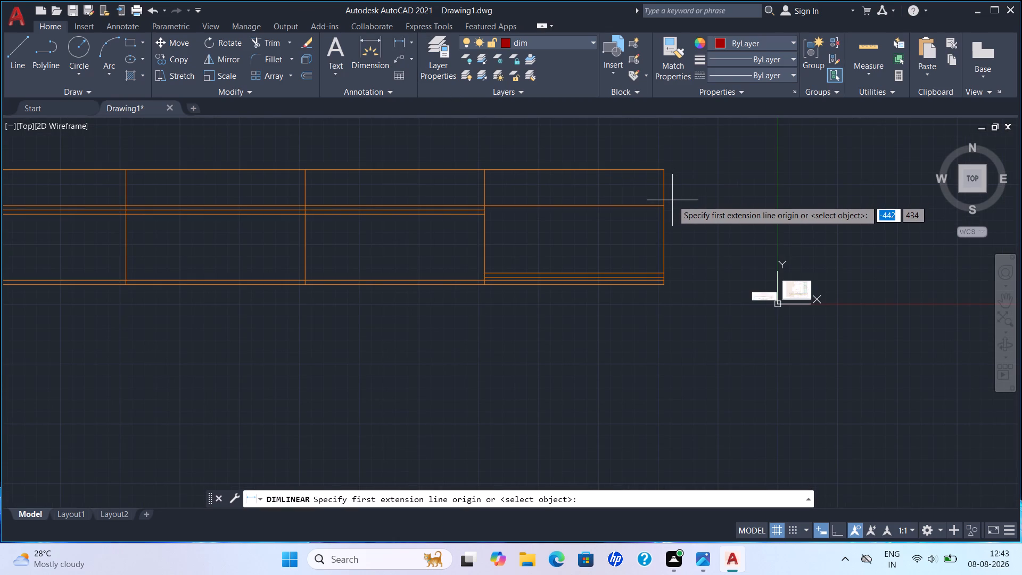
pyautogui.scroll(3, 666, 212)
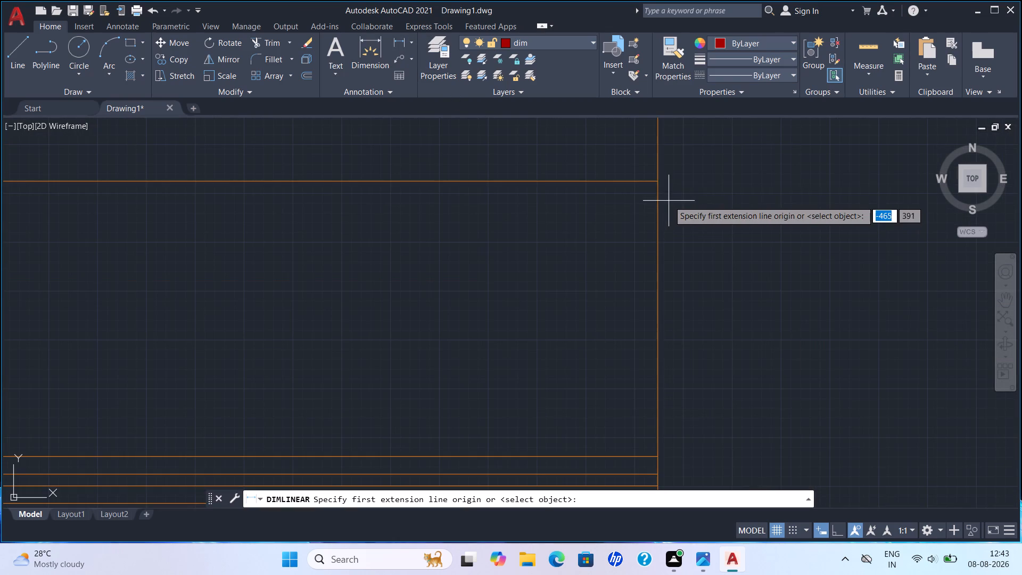
pyautogui.moveTo(654, 179); pyautogui.dragTo(652, 185)
pyautogui.scroll(-2, 617, 497)
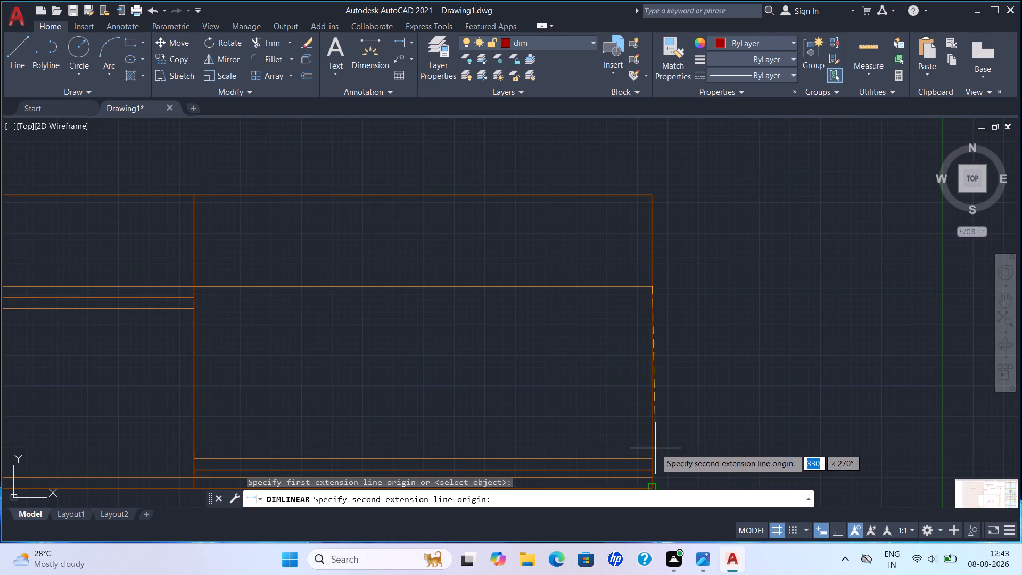
pyautogui.moveTo(650, 442); pyautogui.dragTo(658, 323, button='middle')
pyautogui.scroll(-1, 647, 402)
pyautogui.scroll(1, 661, 320)
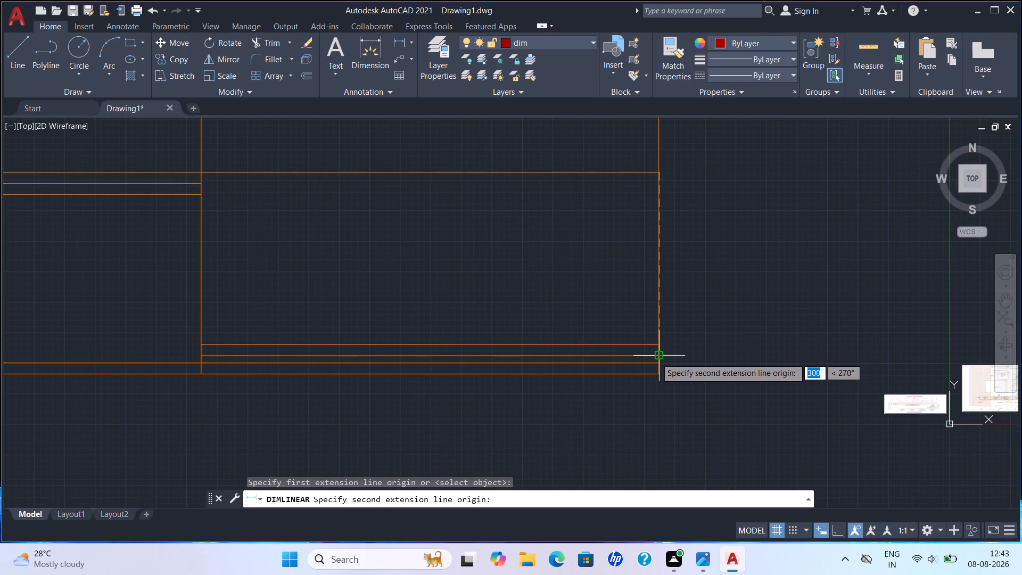
pyautogui.click(656, 358)
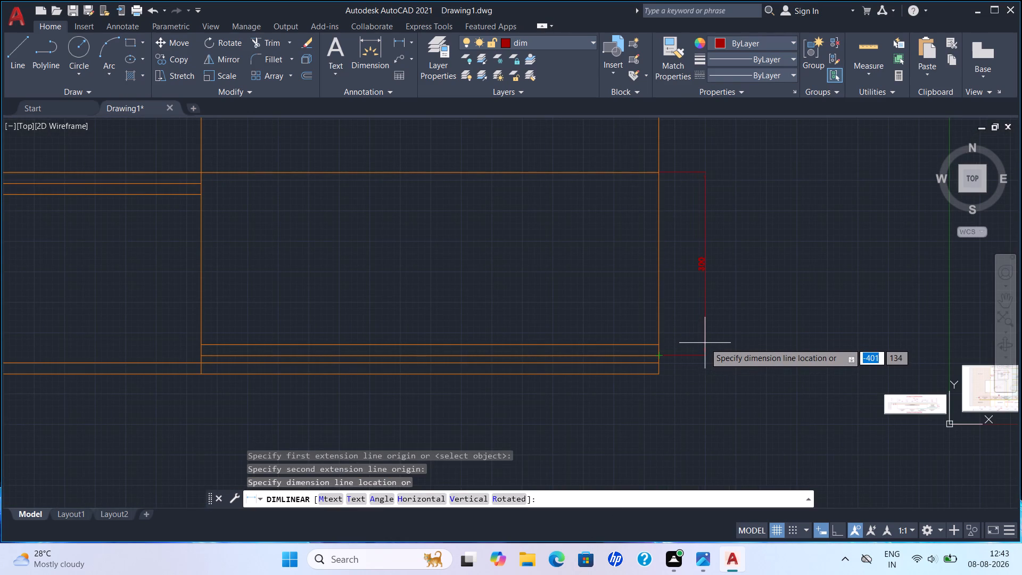
pyautogui.click(705, 343)
pyautogui.press('Escape')
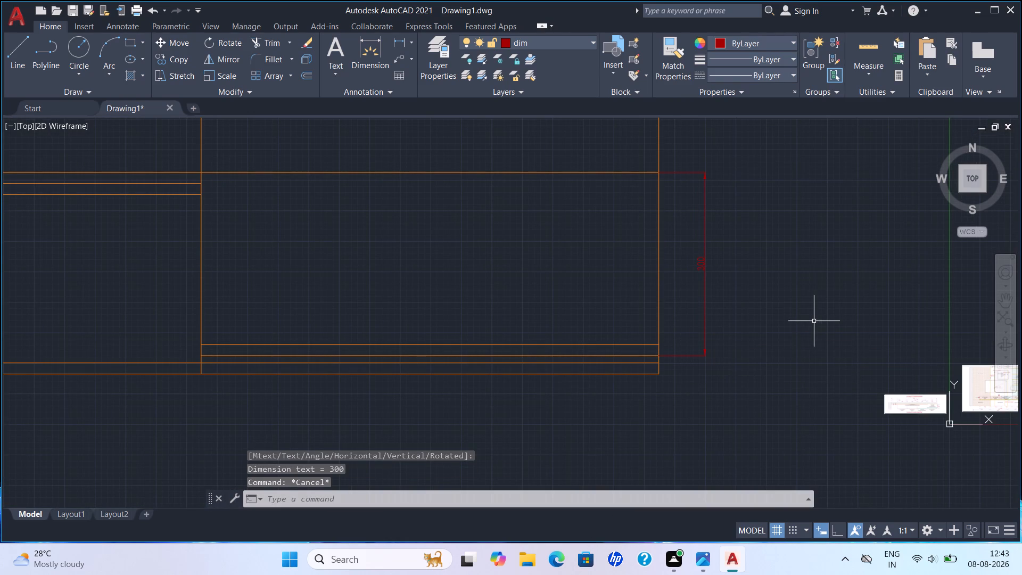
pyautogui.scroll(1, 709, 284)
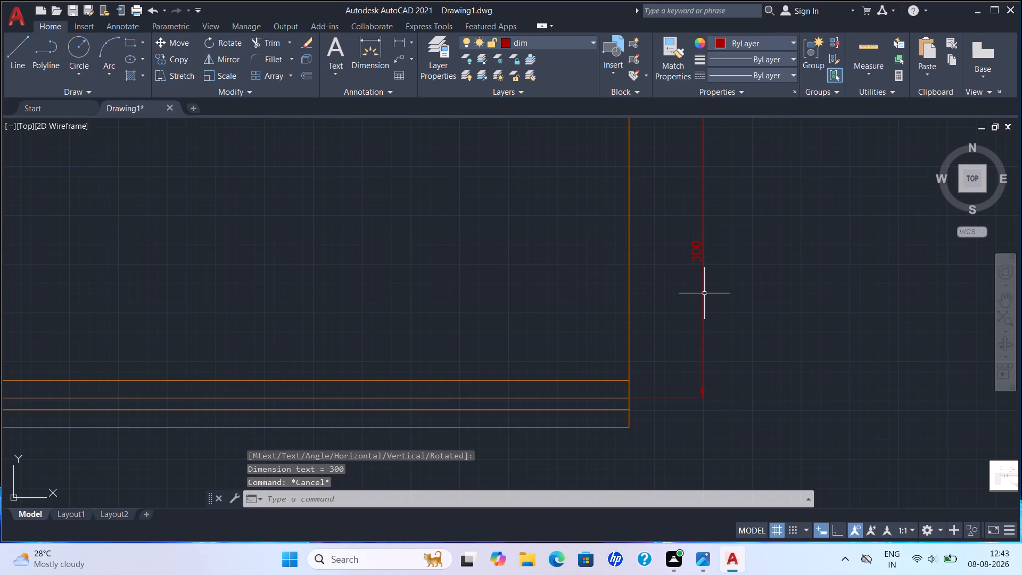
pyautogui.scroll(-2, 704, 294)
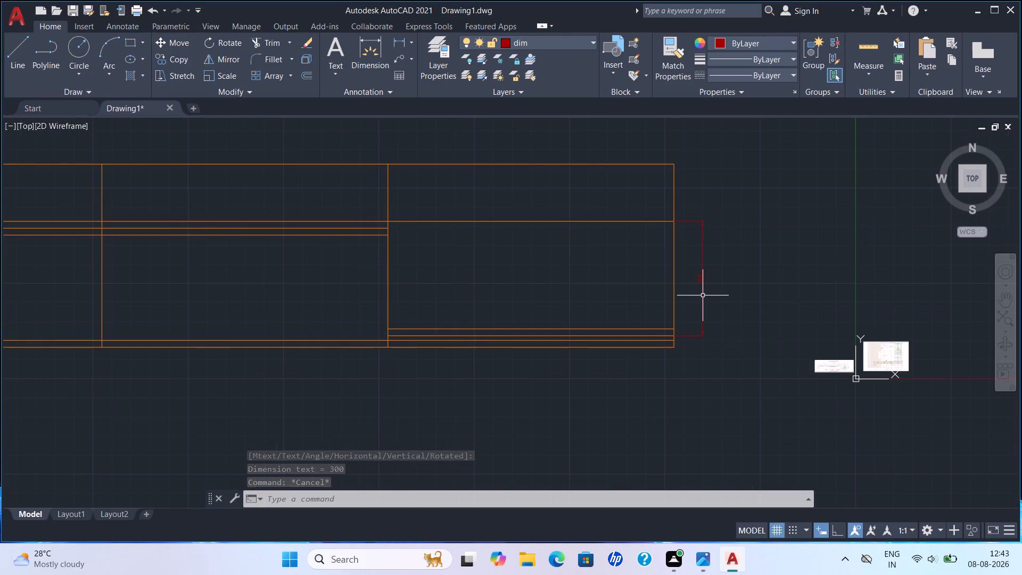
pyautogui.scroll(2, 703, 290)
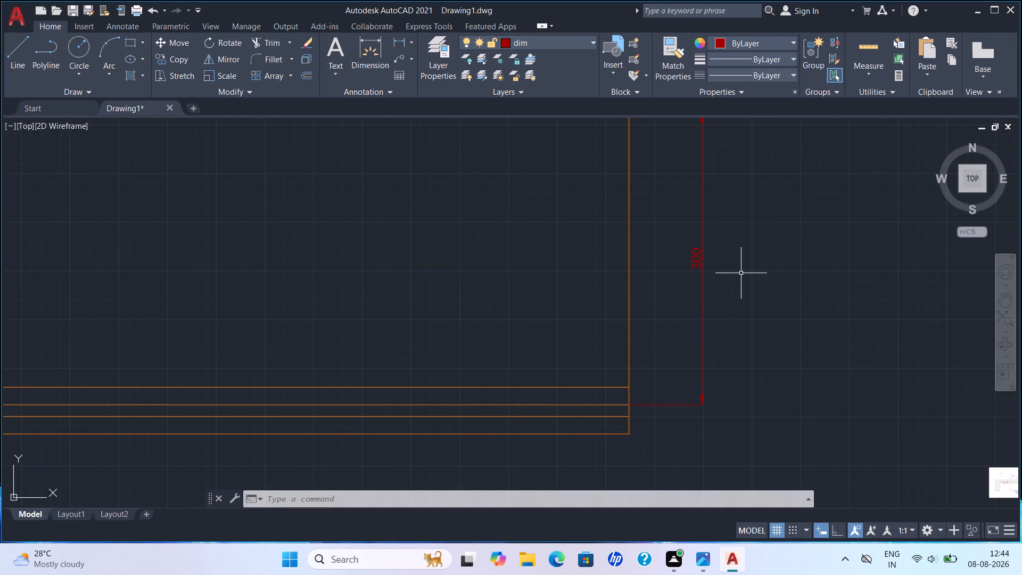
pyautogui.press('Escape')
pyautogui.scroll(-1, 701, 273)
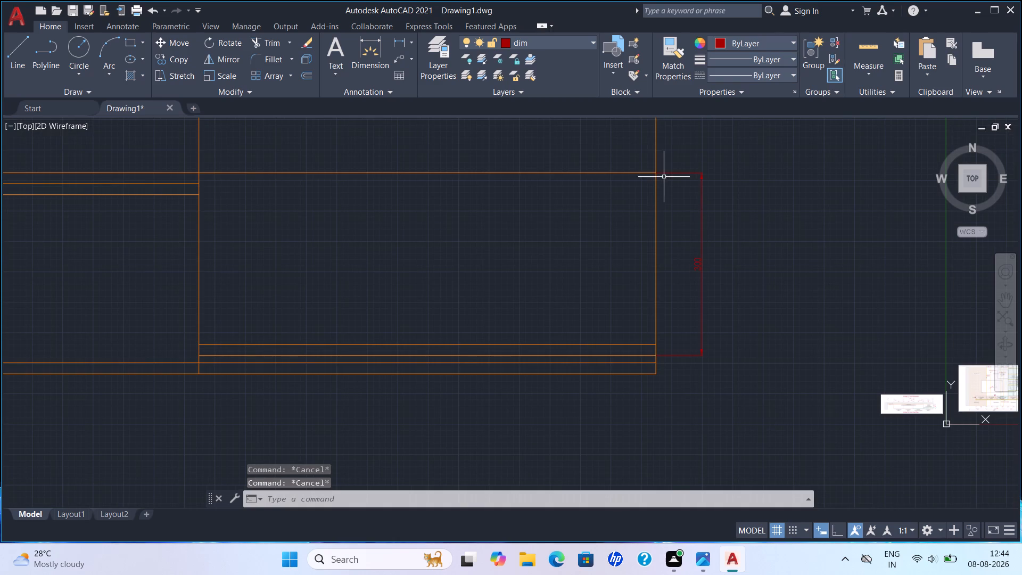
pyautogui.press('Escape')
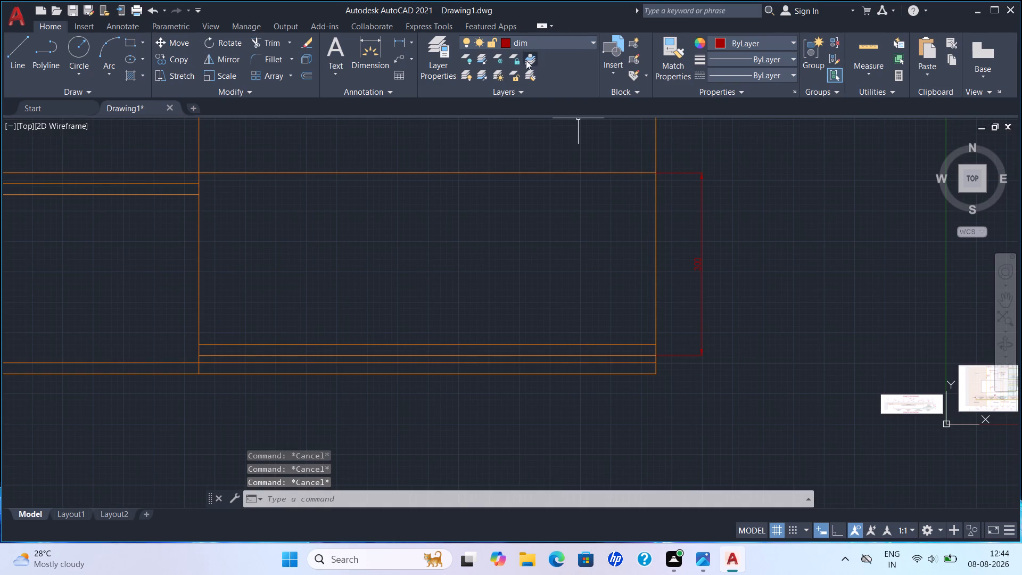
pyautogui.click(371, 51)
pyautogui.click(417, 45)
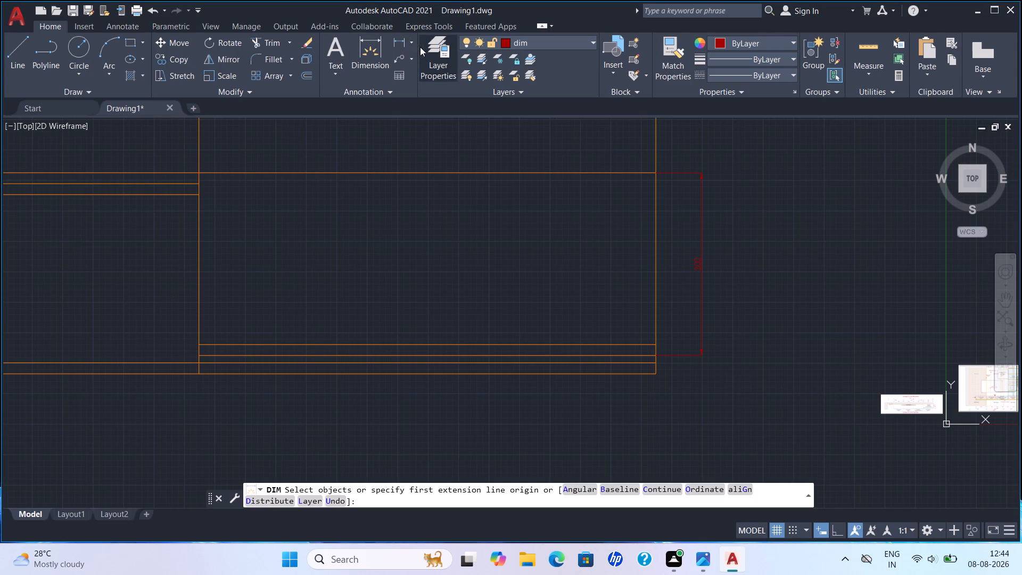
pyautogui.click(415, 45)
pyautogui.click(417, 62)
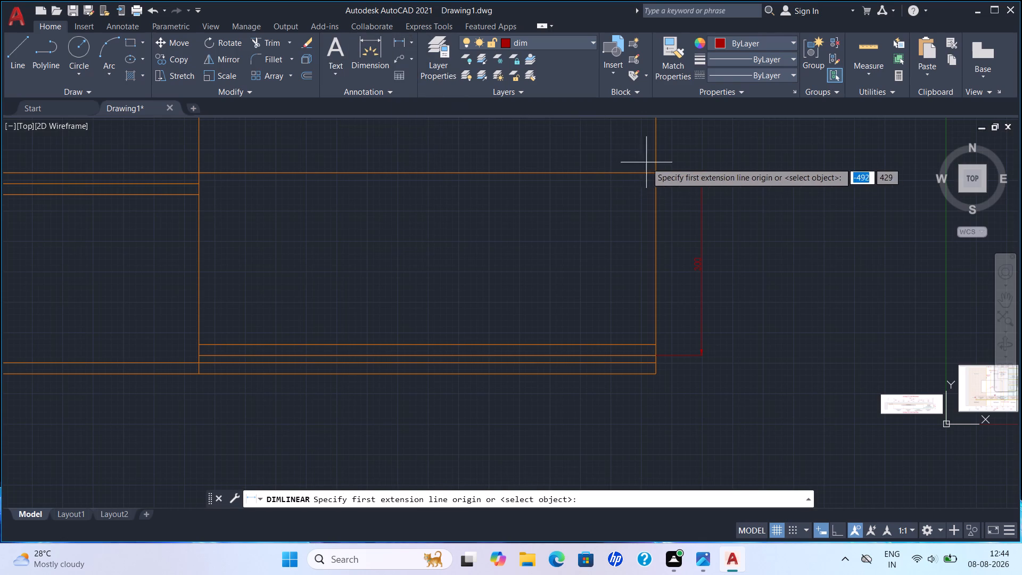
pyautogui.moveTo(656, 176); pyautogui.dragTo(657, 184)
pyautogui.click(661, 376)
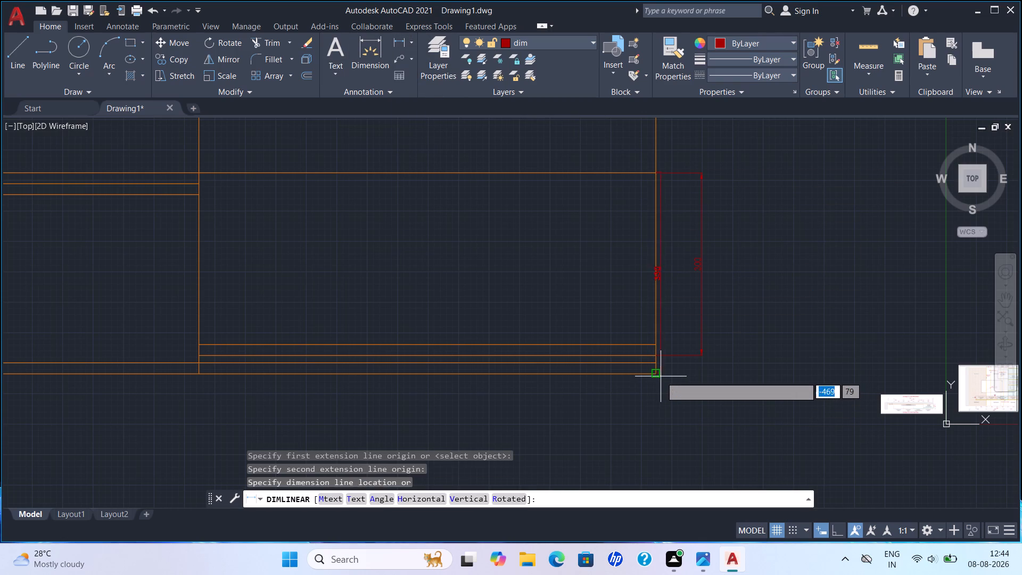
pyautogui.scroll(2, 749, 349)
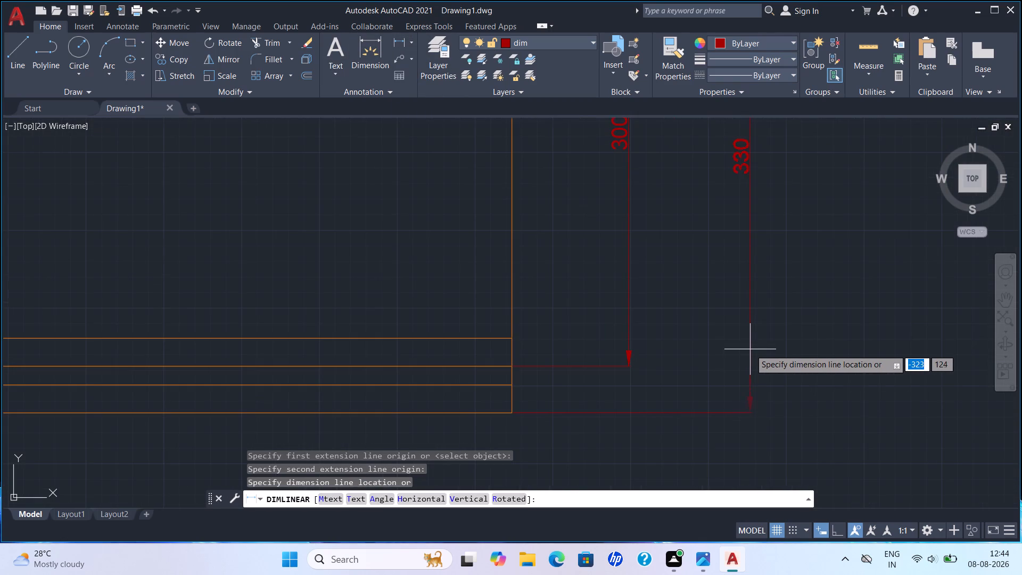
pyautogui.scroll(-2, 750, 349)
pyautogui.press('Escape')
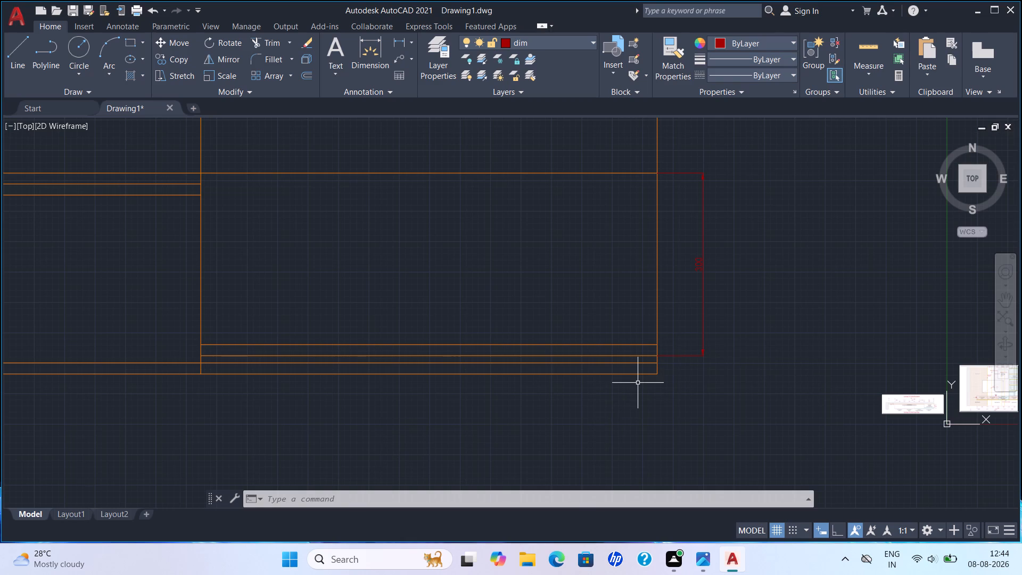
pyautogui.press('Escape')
# Delete the two lowest horizontal lines at the base of the right-end bay.
pyautogui.scroll(-2, 641, 373)
pyautogui.scroll(3, 637, 373)
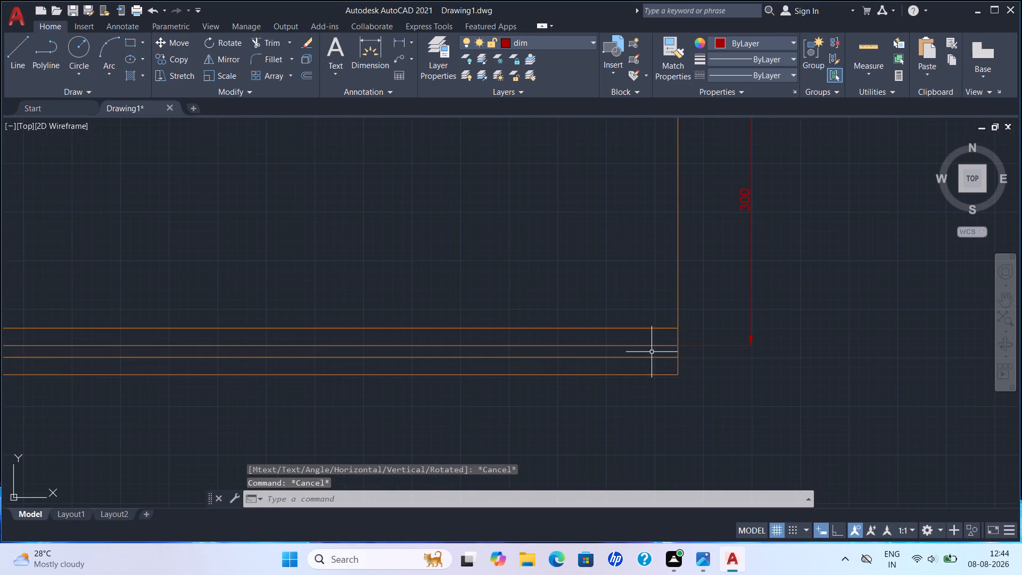
pyautogui.click(641, 360)
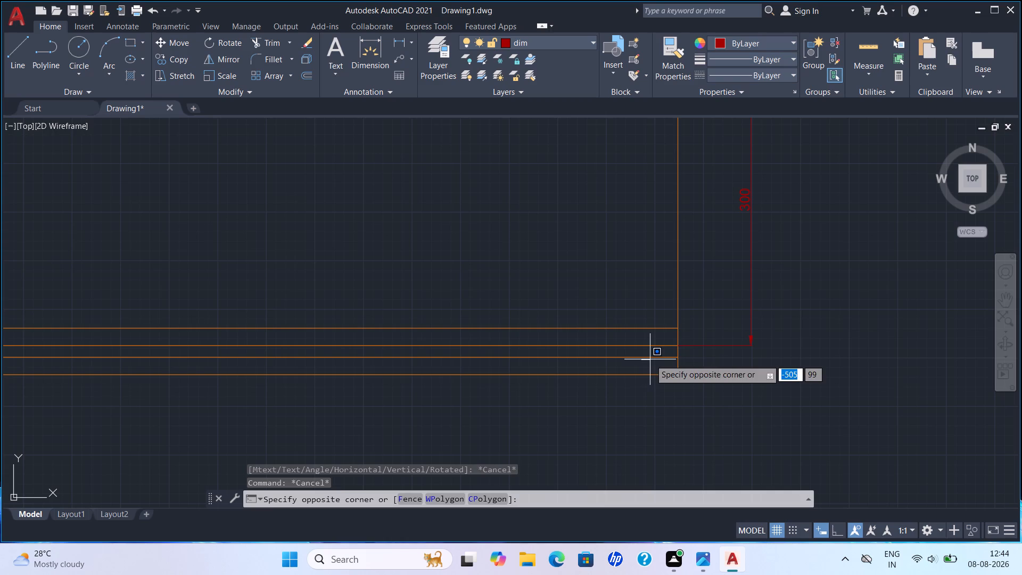
pyautogui.press('Escape')
pyautogui.click(648, 357)
pyautogui.click(641, 377)
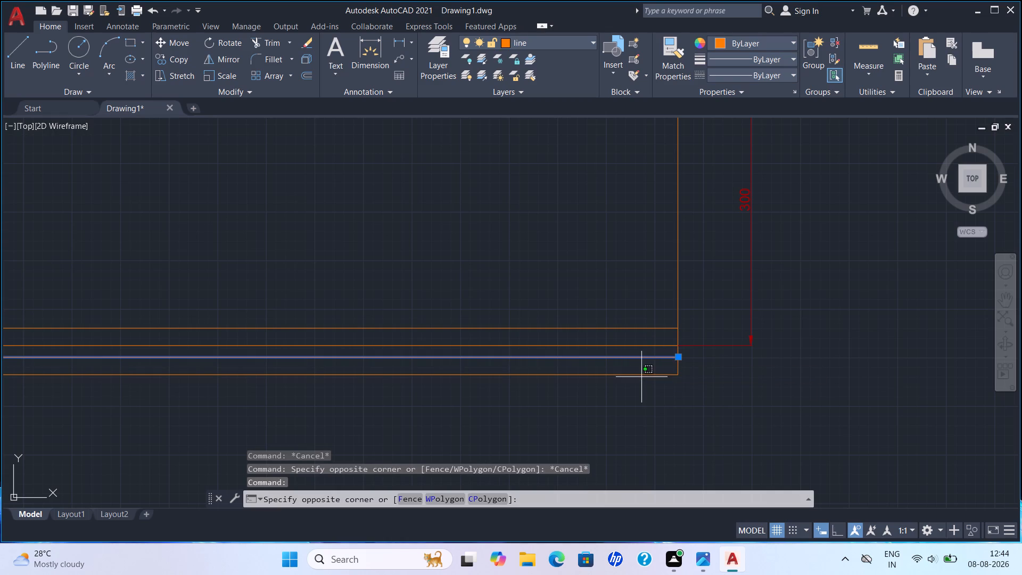
pyautogui.click(639, 376)
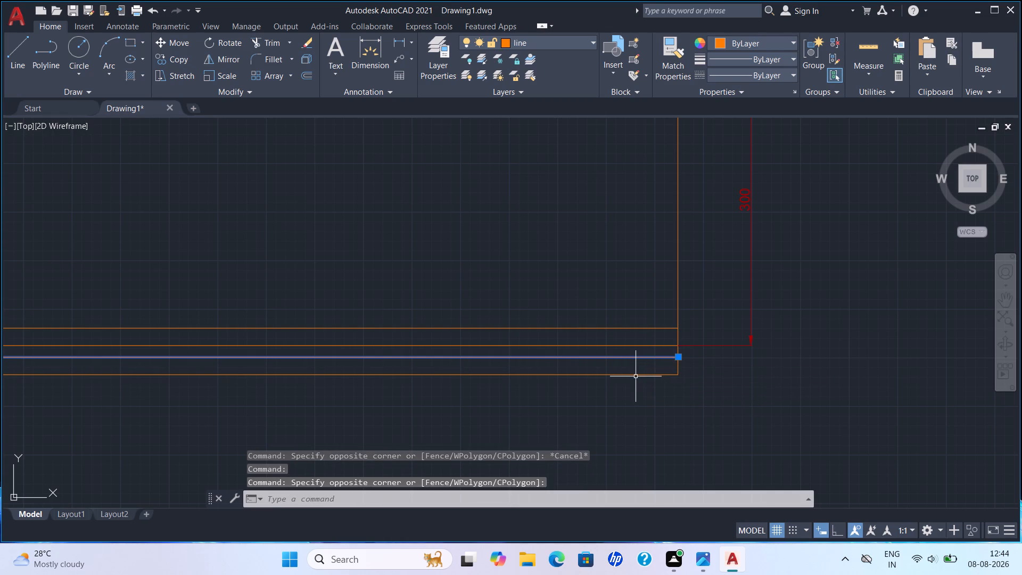
pyautogui.click(631, 373)
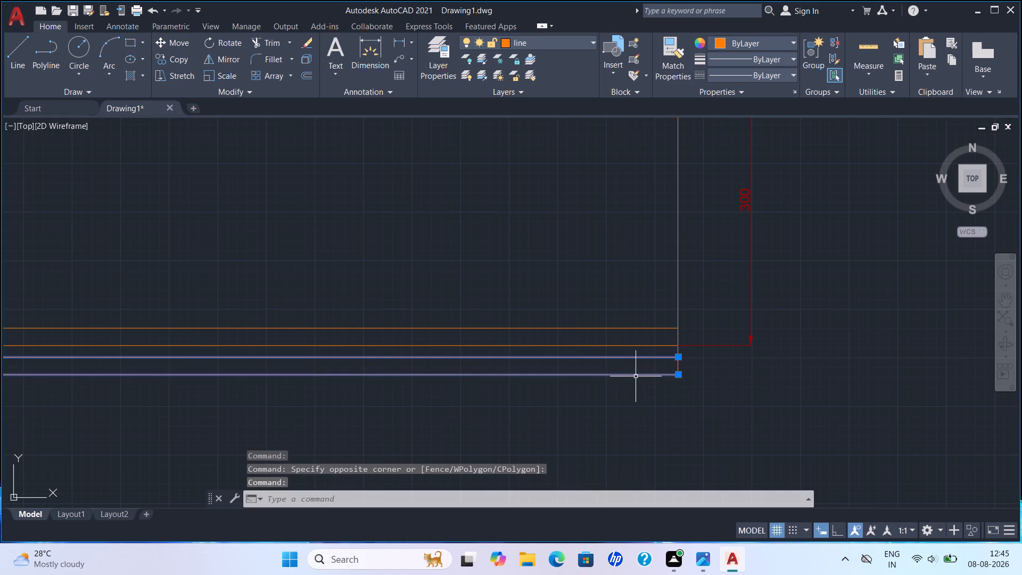
pyautogui.press('Delete')
# Offset the lower of the right-end bay's two remaining base lines downward by 62 mm.
pyautogui.scroll(-4, 713, 384)
pyautogui.scroll(1, 565, 400)
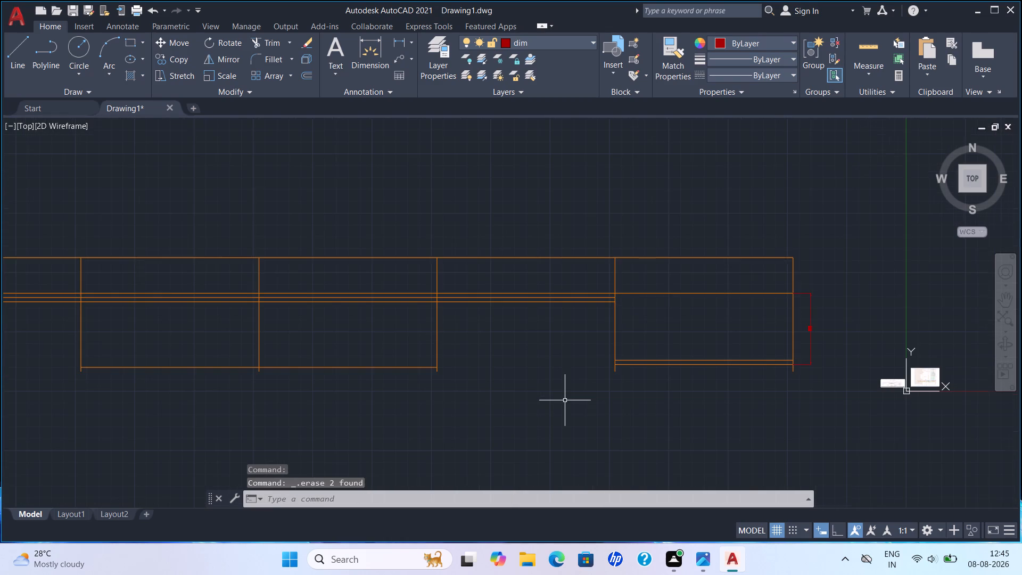
pyautogui.moveTo(688, 405); pyautogui.dragTo(572, 371, button='middle')
pyautogui.scroll(2, 672, 343)
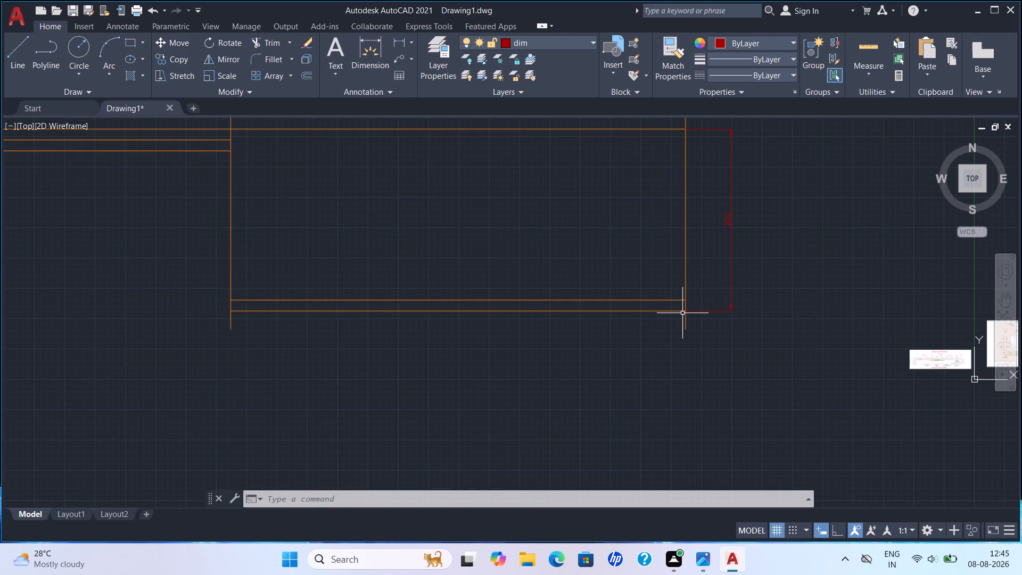
pyautogui.press('Escape')
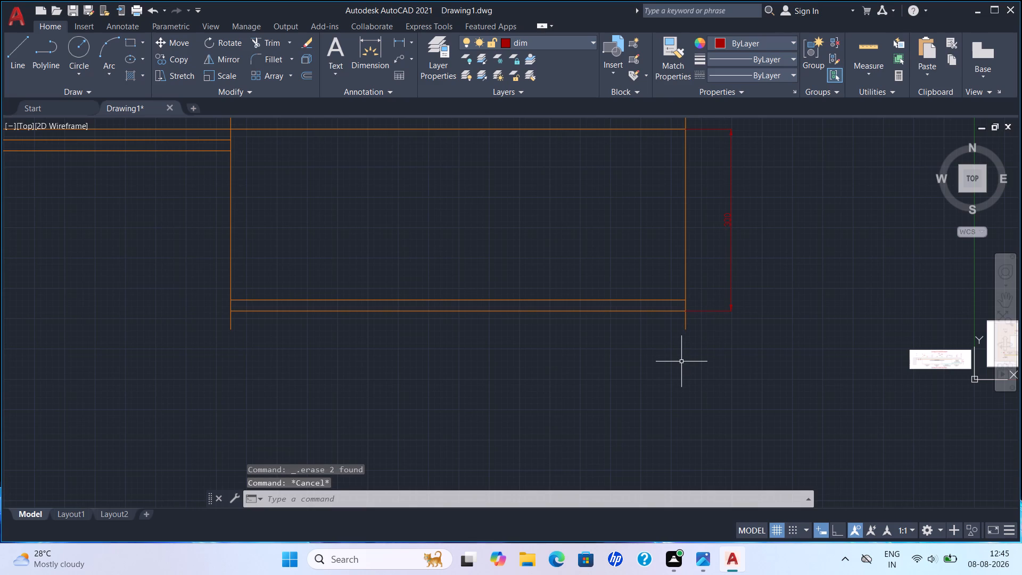
pyautogui.press('o')
pyautogui.press('Return')
pyautogui.press('6')
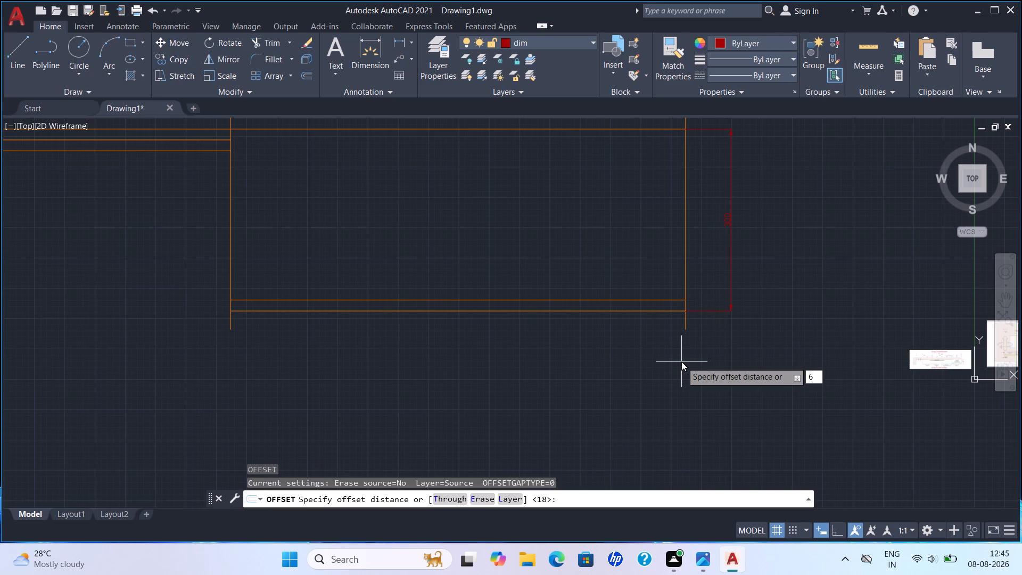
pyautogui.press('2')
pyautogui.press('Return')
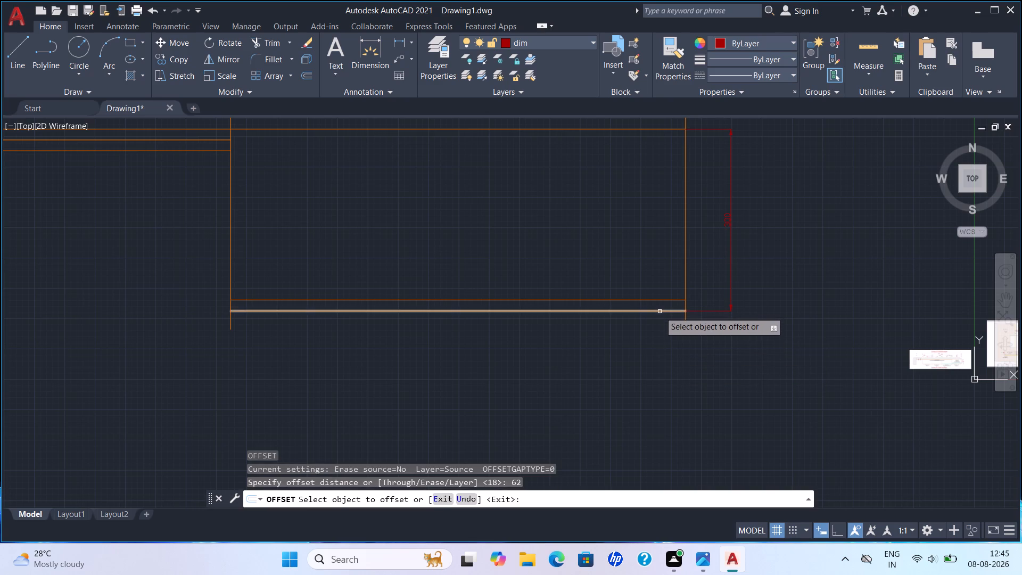
pyautogui.click(659, 313)
pyautogui.moveTo(659, 344); pyautogui.dragTo(658, 352)
pyautogui.press('Escape')
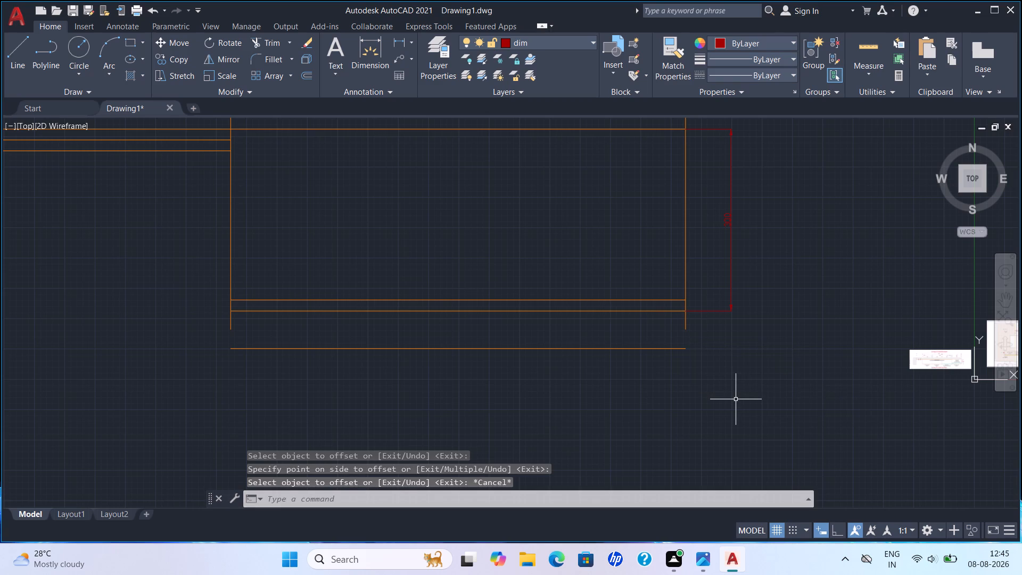
# Offset the same base line of the right-end bay downward by 80 mm.
pyautogui.press('o')
pyautogui.press('Return')
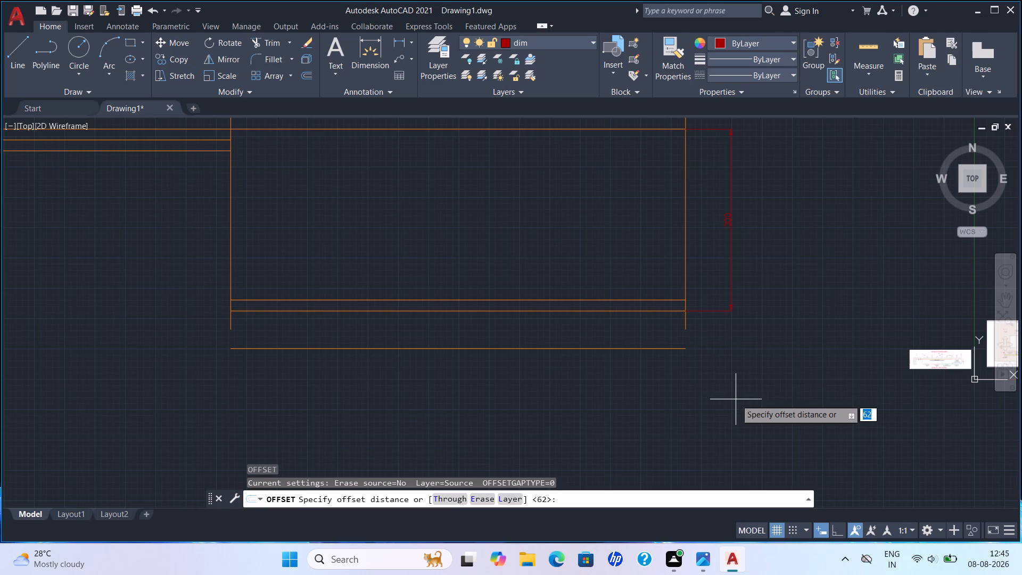
pyautogui.write('80')
pyautogui.press('Return')
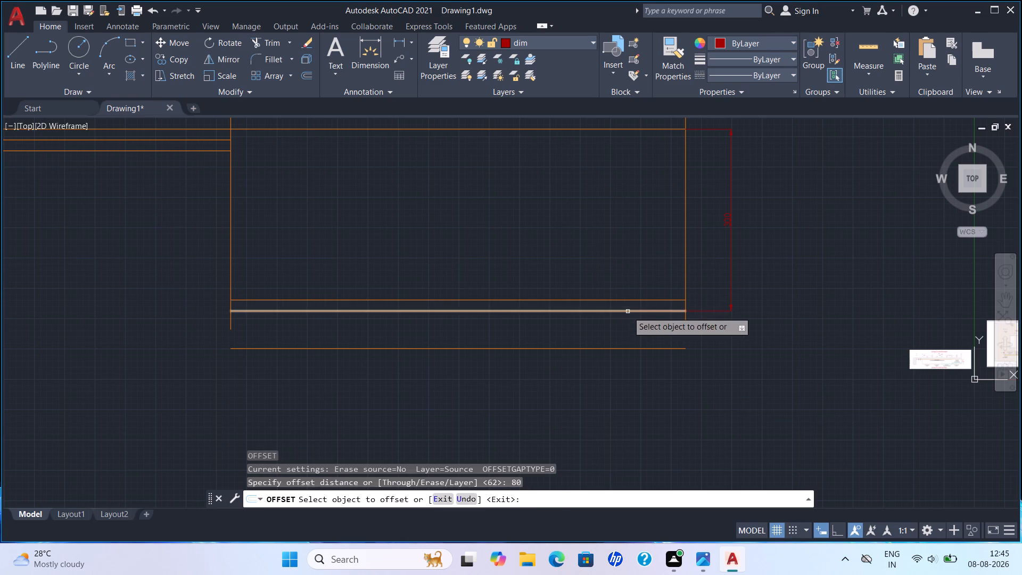
pyautogui.moveTo(629, 310); pyautogui.dragTo(630, 315)
pyautogui.moveTo(641, 366); pyautogui.dragTo(641, 374)
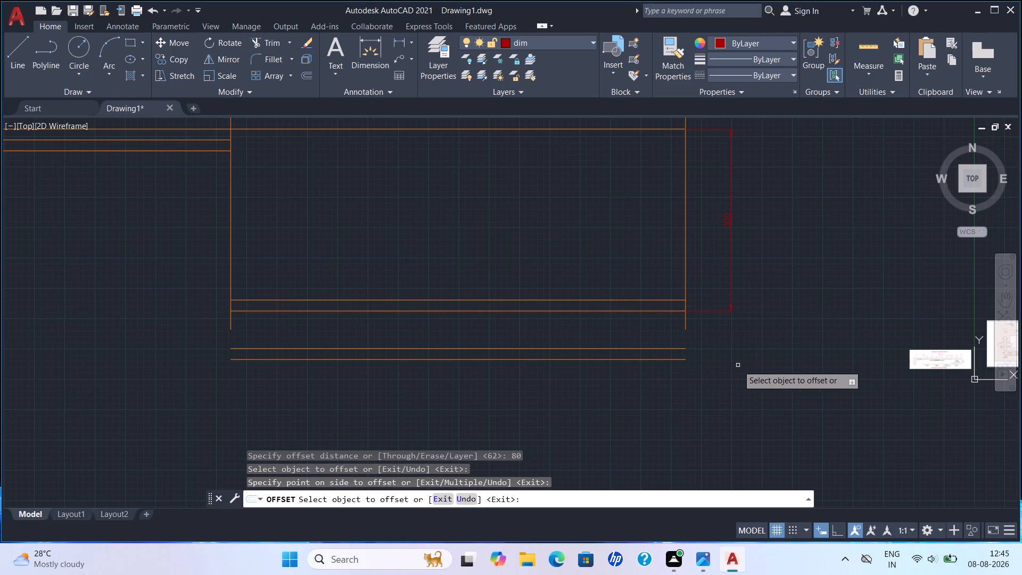
# Extend both vertical sides of the right-end bay down to its lowest base line.
pyautogui.press('Escape')
pyautogui.scroll(-2, 734, 365)
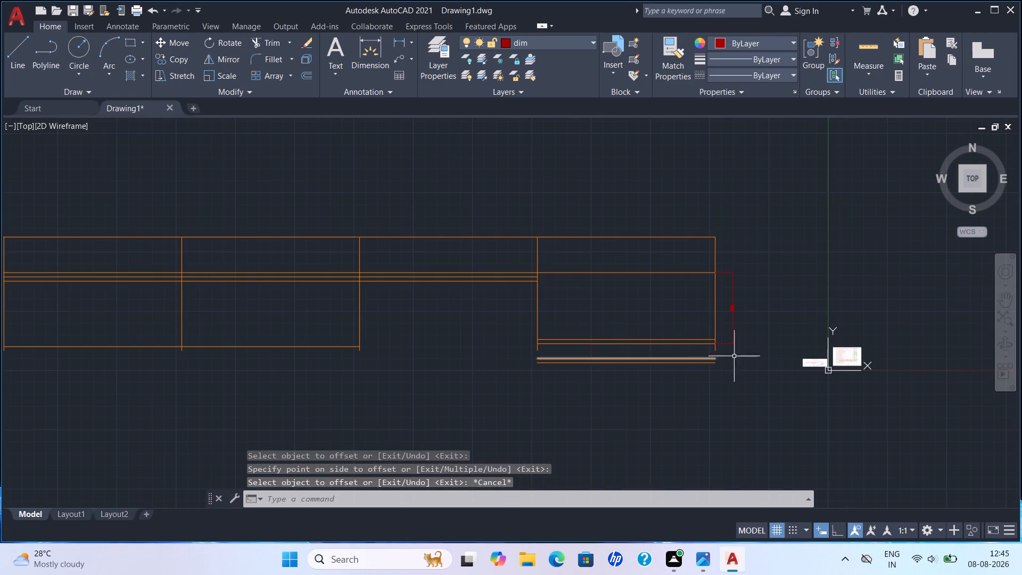
pyautogui.scroll(2, 788, 356)
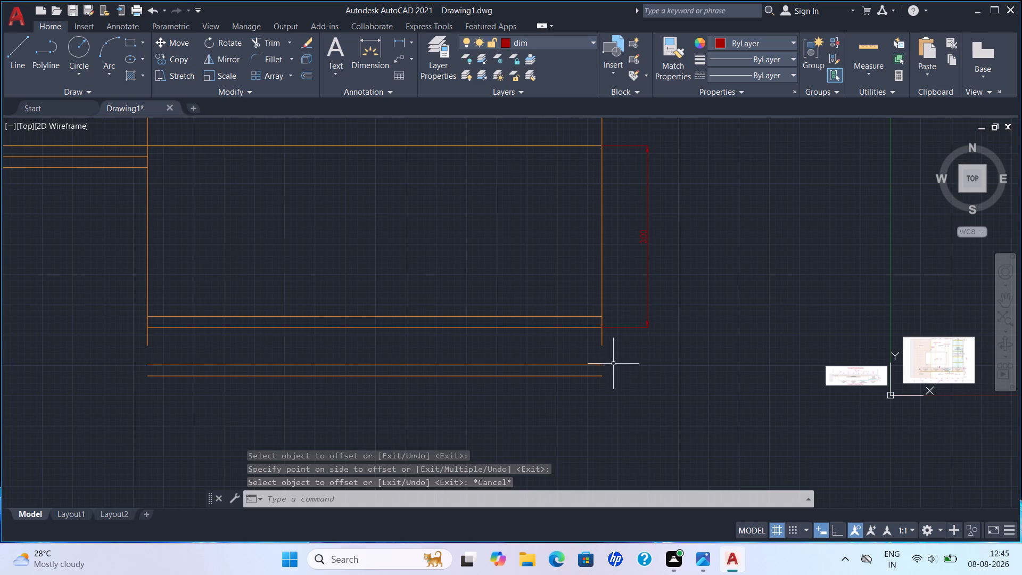
pyautogui.write('ex')
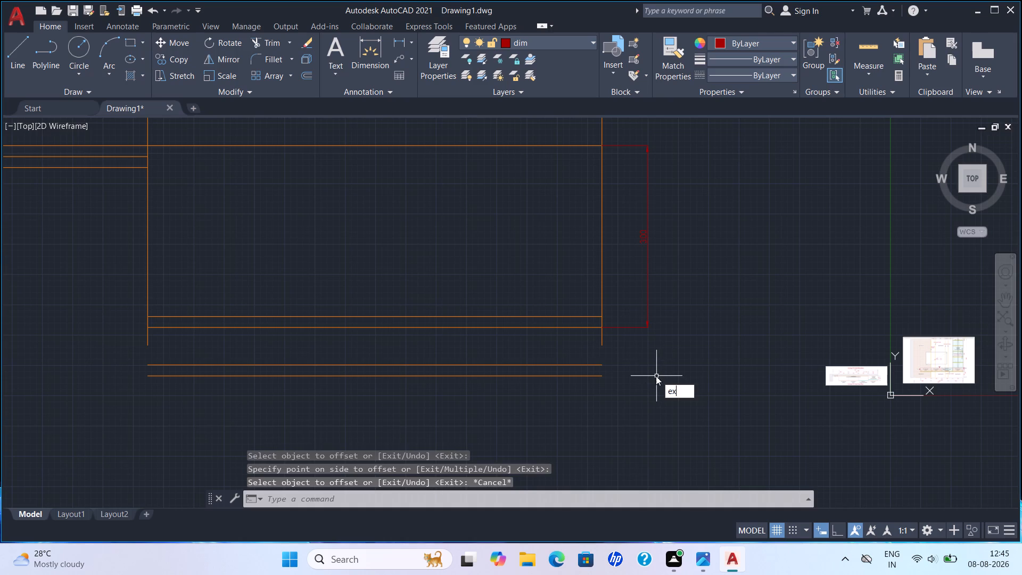
pyautogui.click(743, 403)
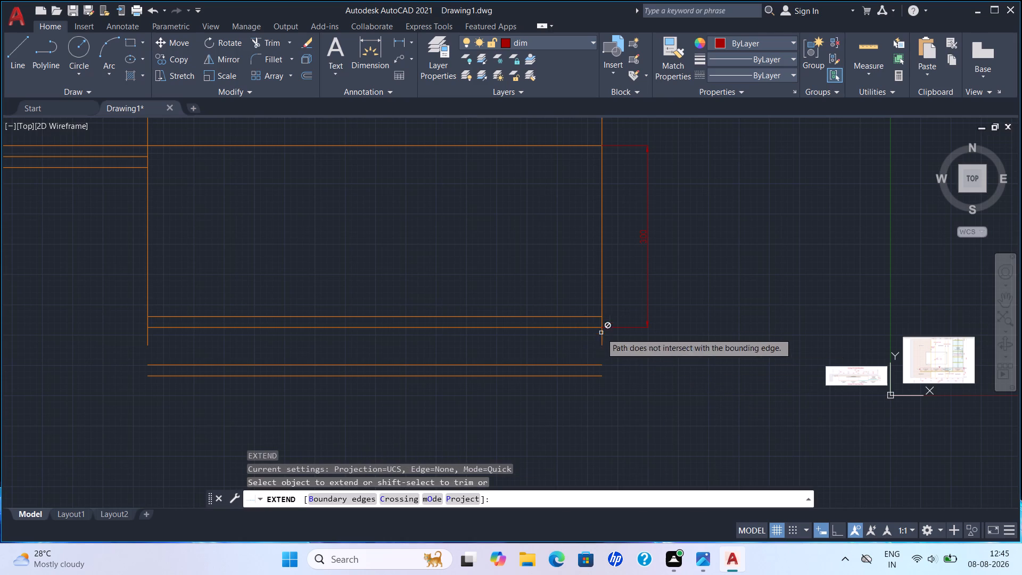
pyautogui.click(603, 341)
pyautogui.click(603, 347)
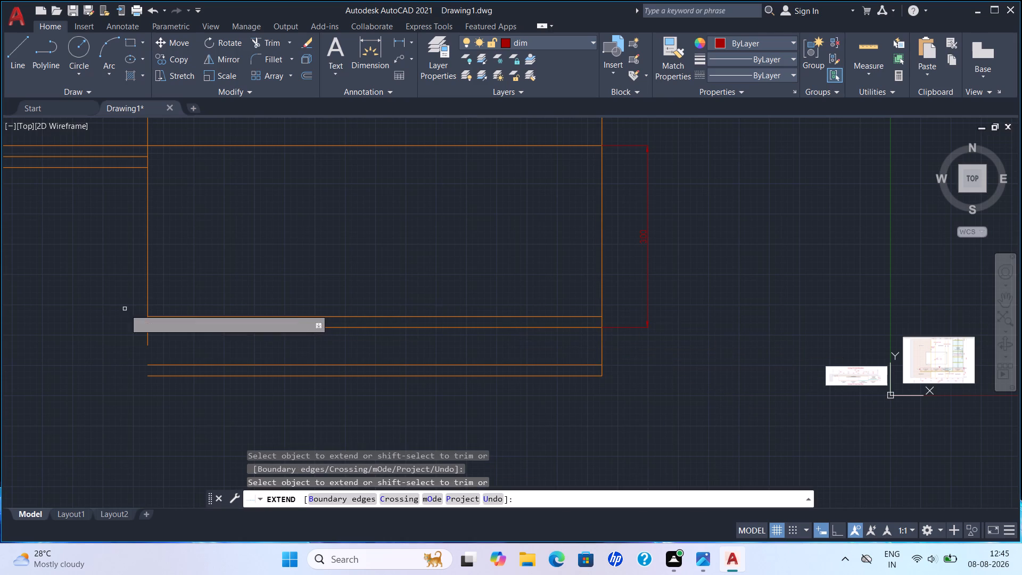
pyautogui.scroll(-1, 263, 276)
pyautogui.moveTo(263, 276); pyautogui.dragTo(492, 265, button='middle')
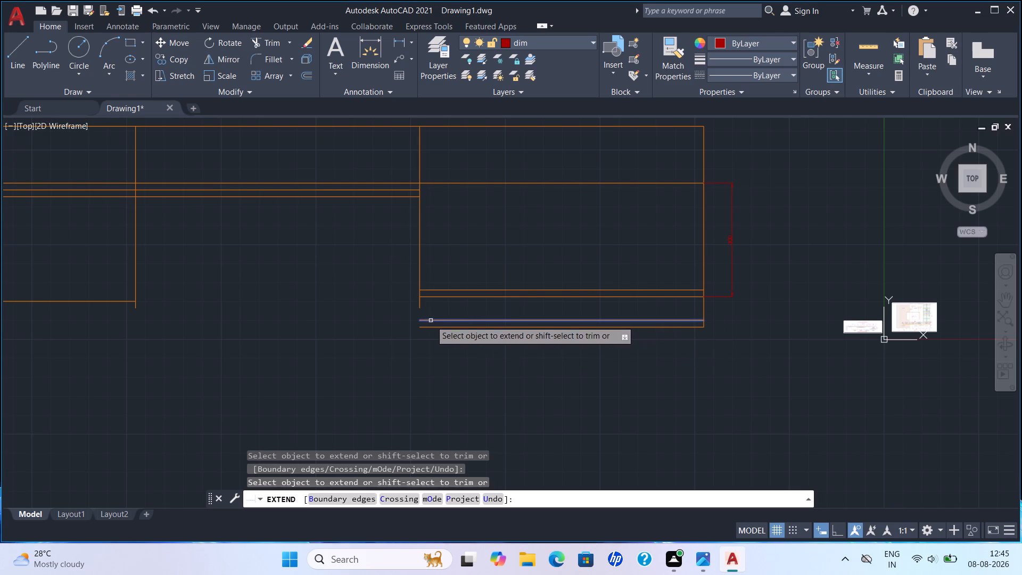
pyautogui.click(418, 270)
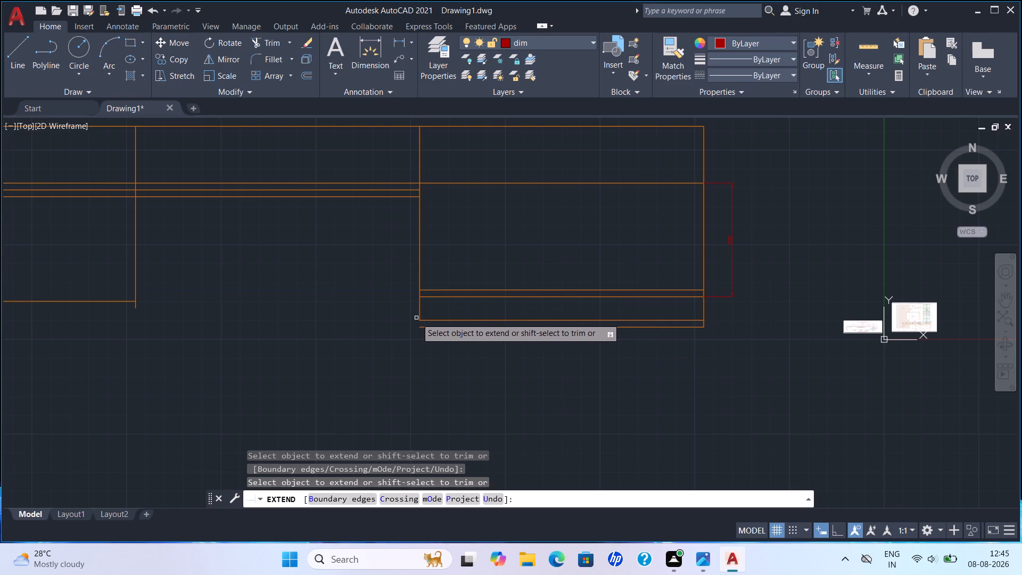
pyautogui.click(420, 309)
pyautogui.press('Escape')
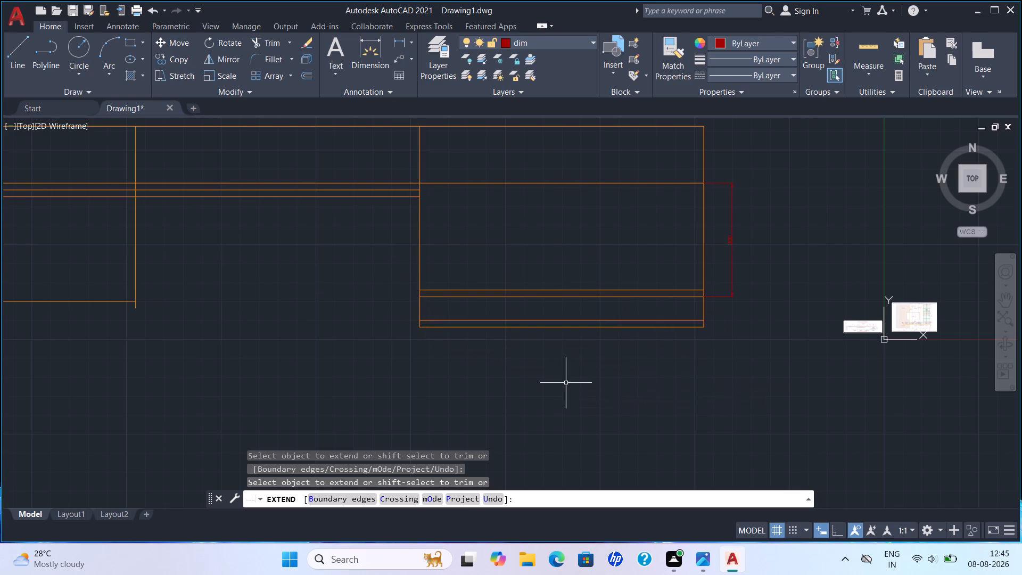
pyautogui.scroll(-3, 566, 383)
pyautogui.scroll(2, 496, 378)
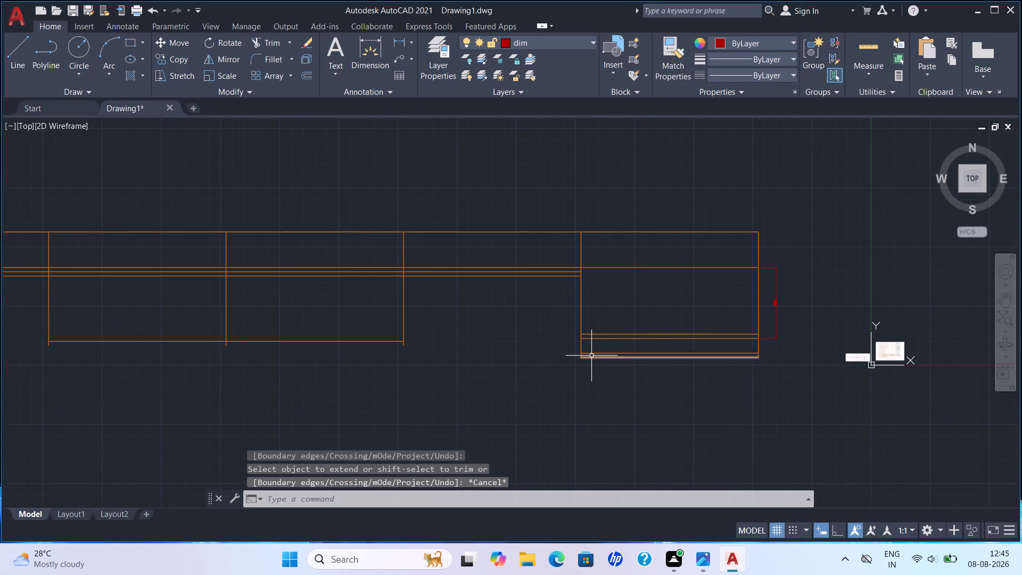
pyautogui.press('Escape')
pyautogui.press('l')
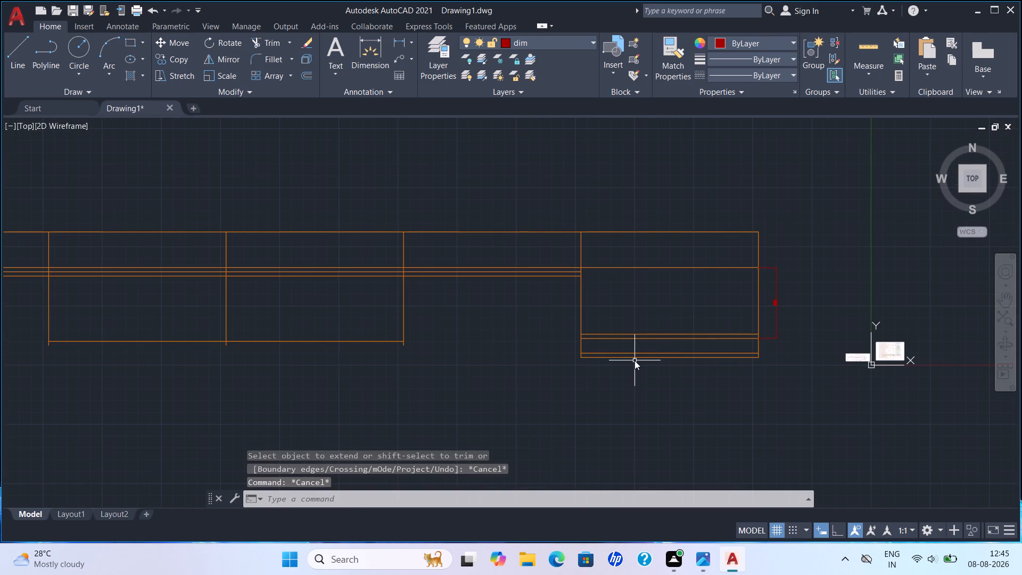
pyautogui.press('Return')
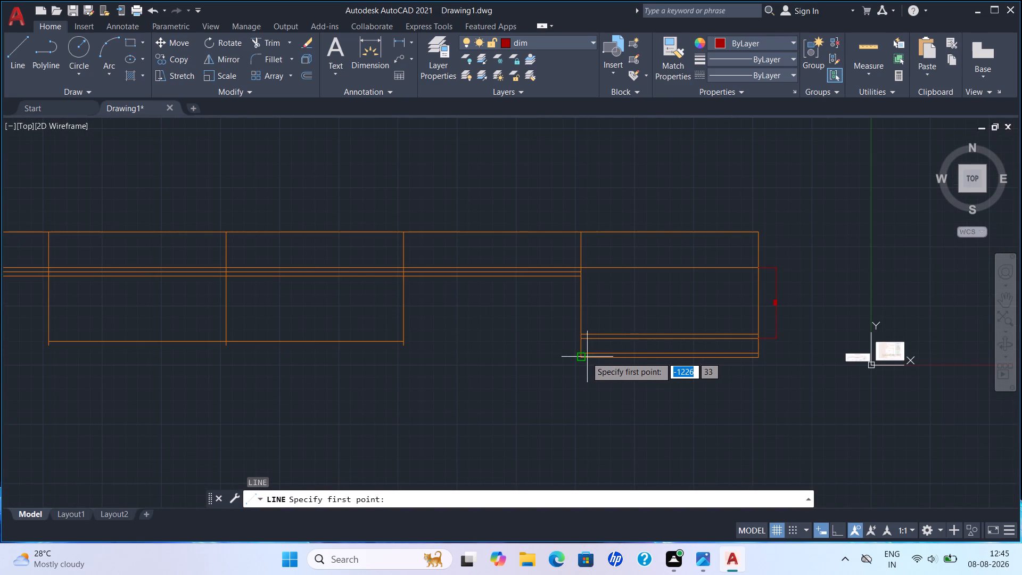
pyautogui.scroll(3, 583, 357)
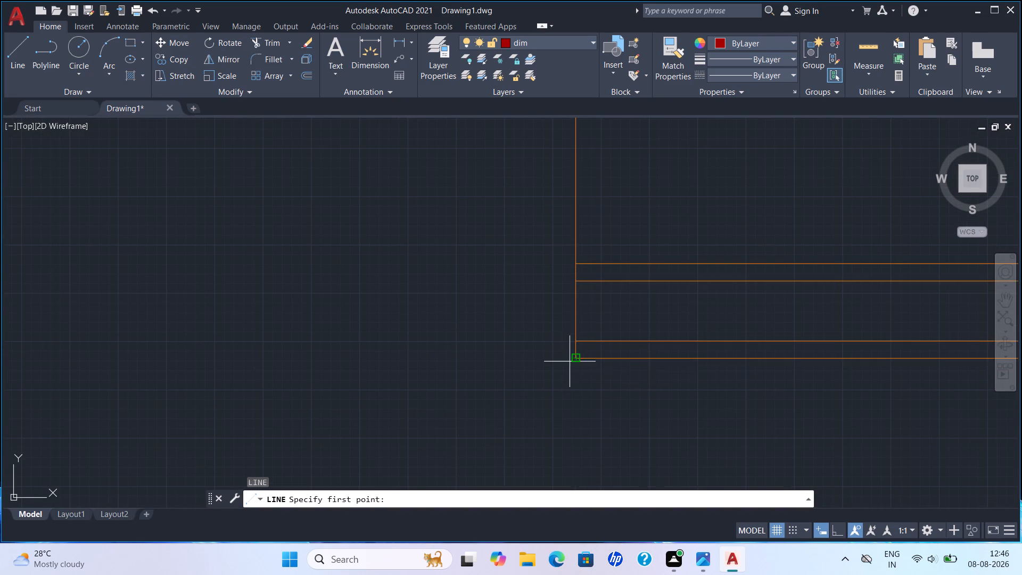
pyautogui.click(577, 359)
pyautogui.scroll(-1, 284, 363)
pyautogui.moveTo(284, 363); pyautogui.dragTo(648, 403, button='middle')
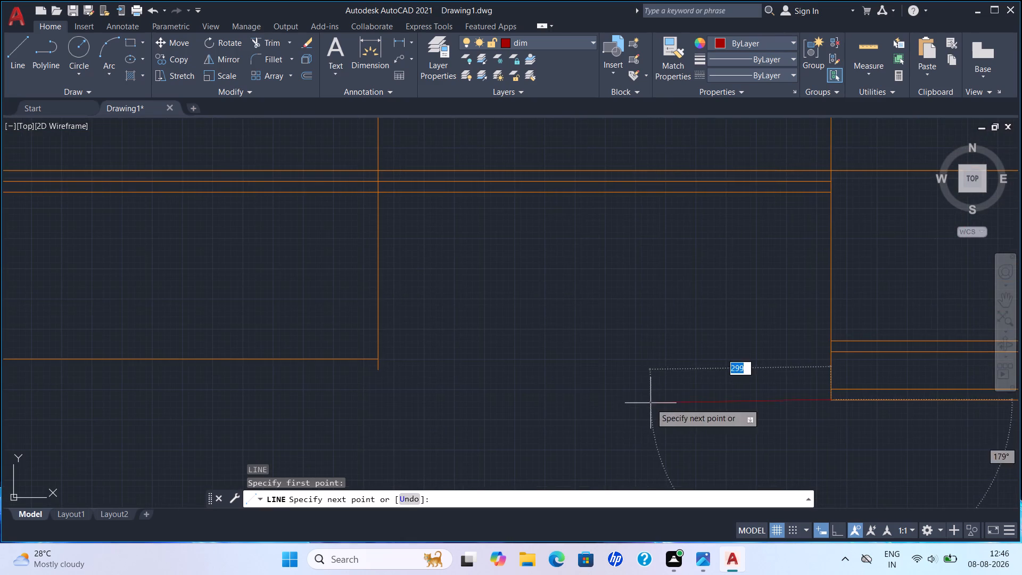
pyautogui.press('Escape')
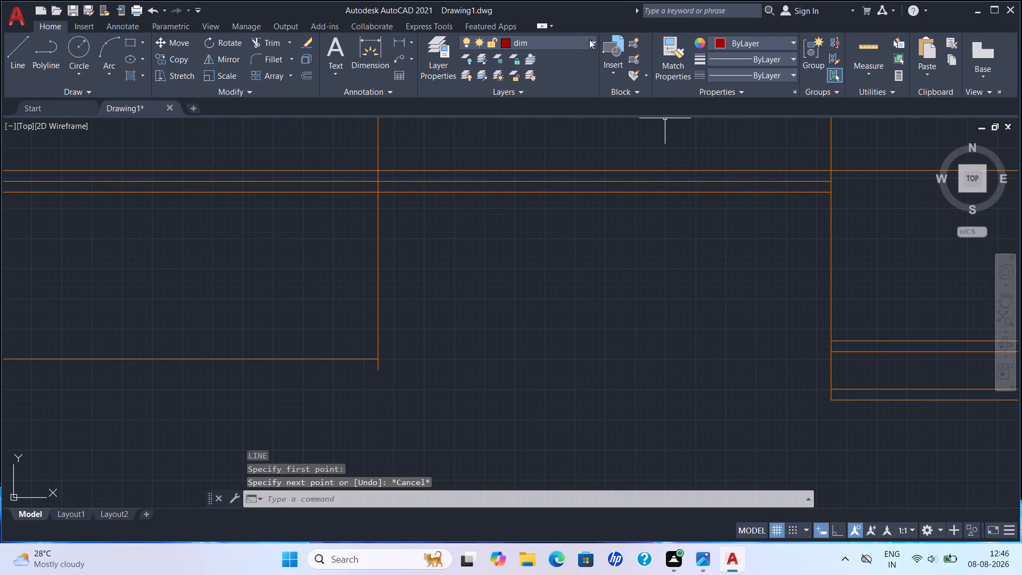
# On the line layer, draw a horizontal line about 3180 mm long from the right-end bay's bottom-left corner to beyond the unit's left end.
pyautogui.click(592, 37)
pyautogui.click(541, 143)
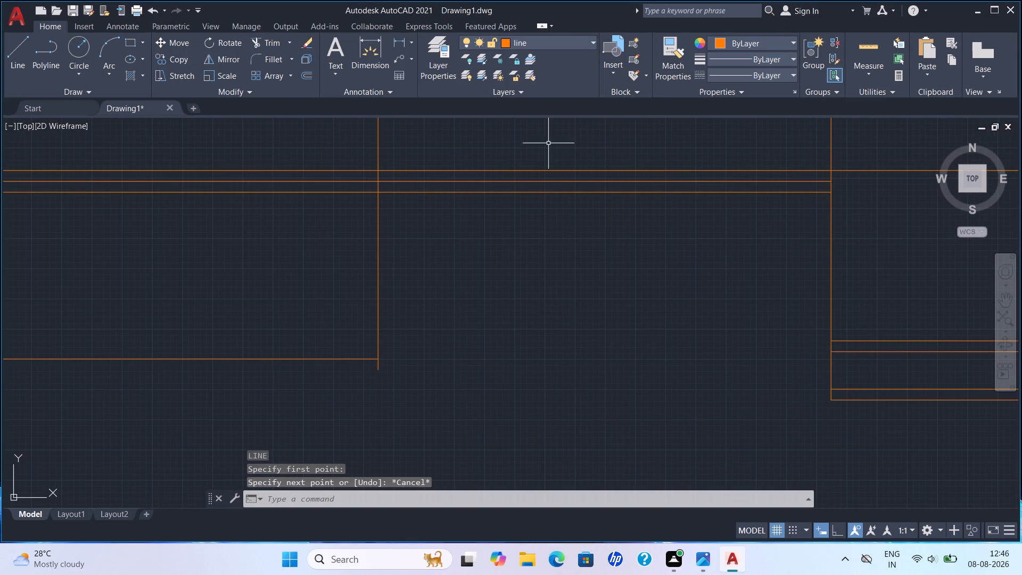
pyautogui.scroll(2, 836, 402)
pyautogui.press('Escape')
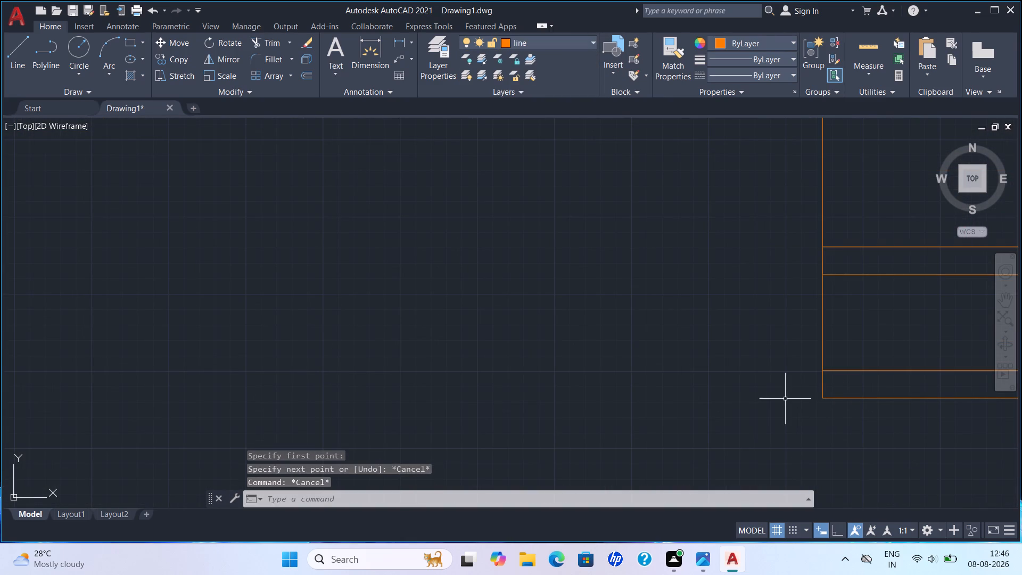
pyautogui.press('l')
pyautogui.press('Return')
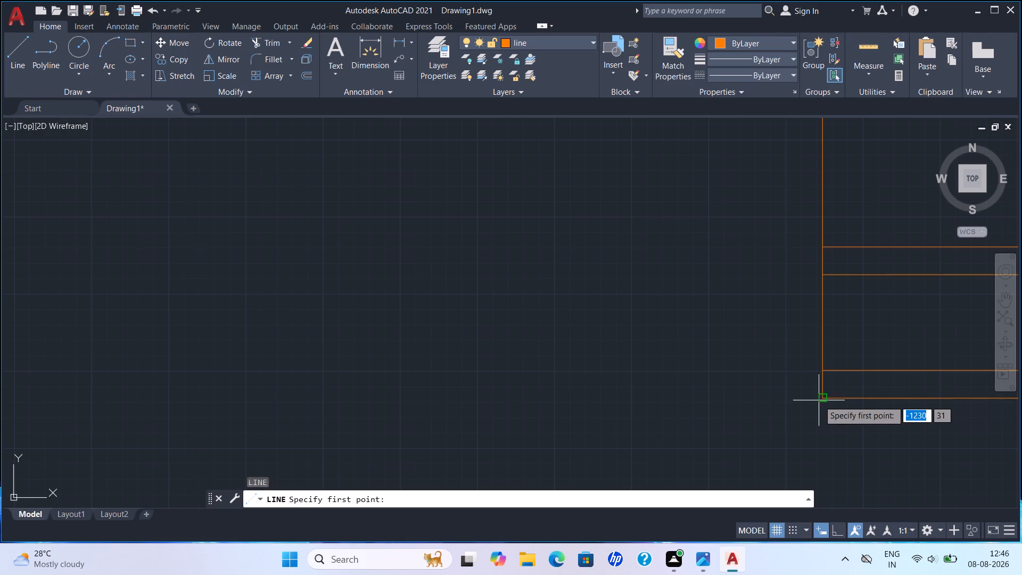
pyautogui.click(823, 398)
pyautogui.scroll(-1, 229, 423)
pyautogui.moveTo(231, 423); pyautogui.dragTo(601, 378, button='middle')
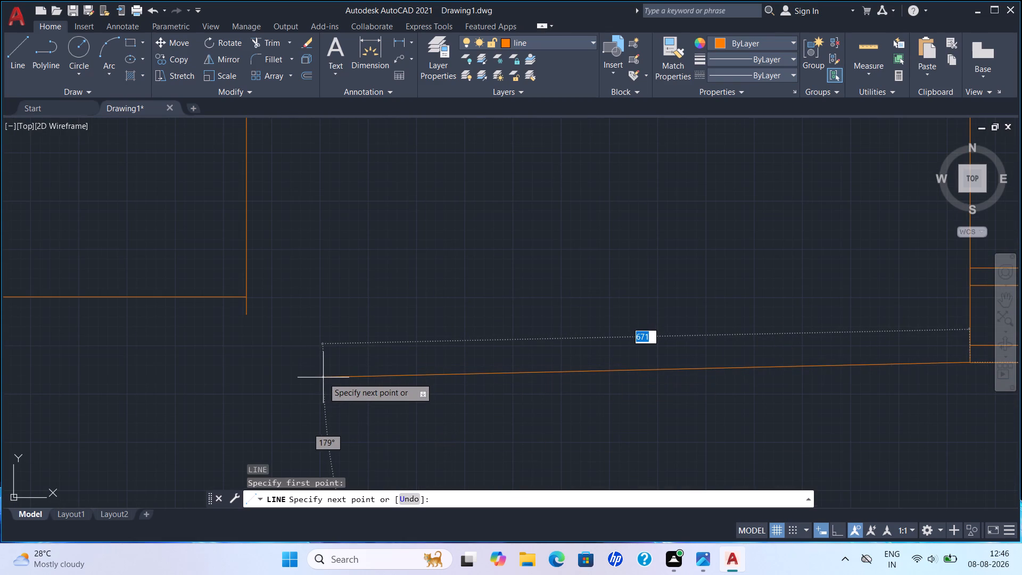
pyautogui.scroll(-1, 326, 400)
pyautogui.moveTo(329, 400); pyautogui.dragTo(635, 400, button='middle')
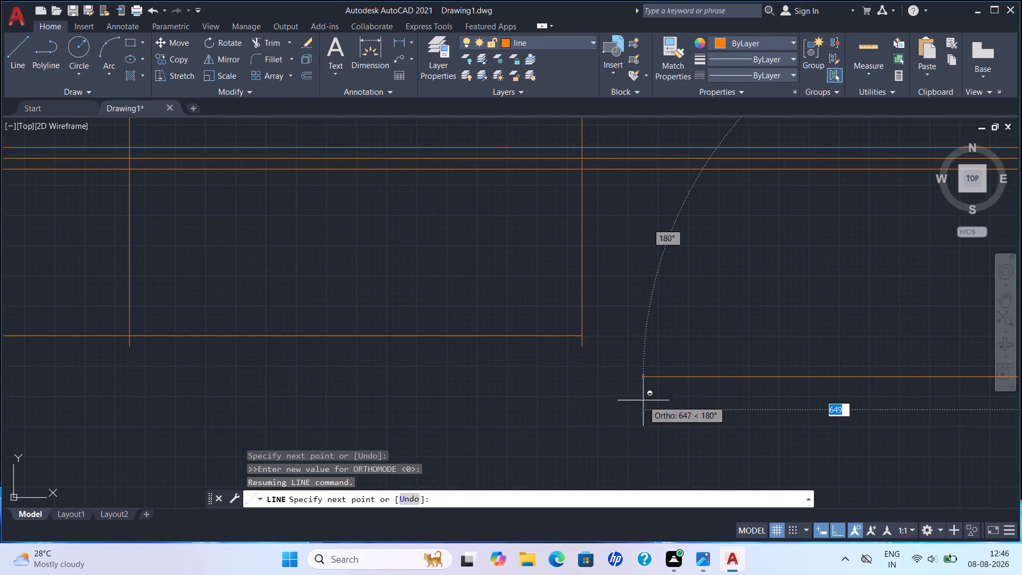
pyautogui.scroll(-2, 258, 395)
pyautogui.moveTo(122, 409); pyautogui.dragTo(448, 407, button='middle')
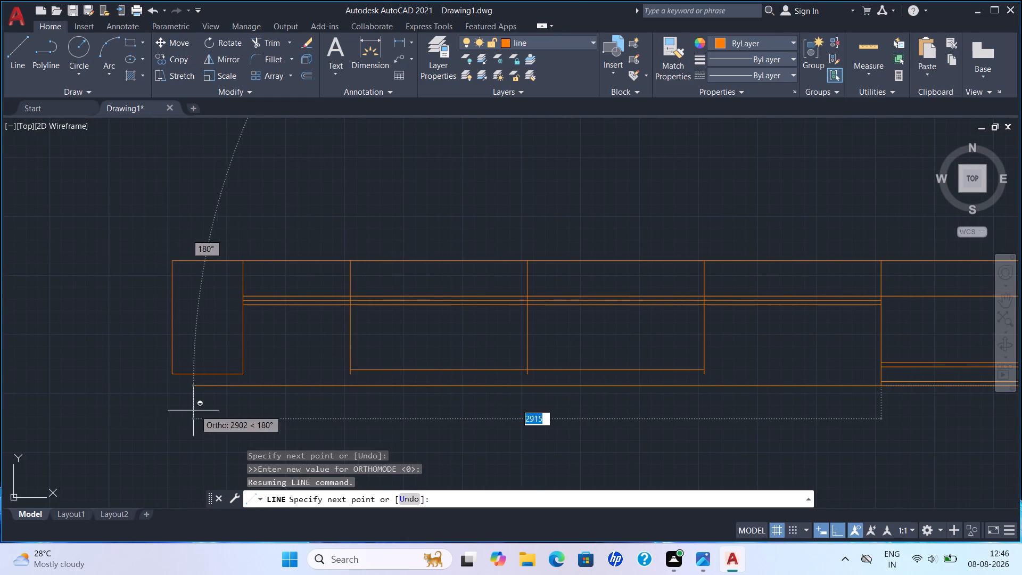
pyautogui.click(128, 401)
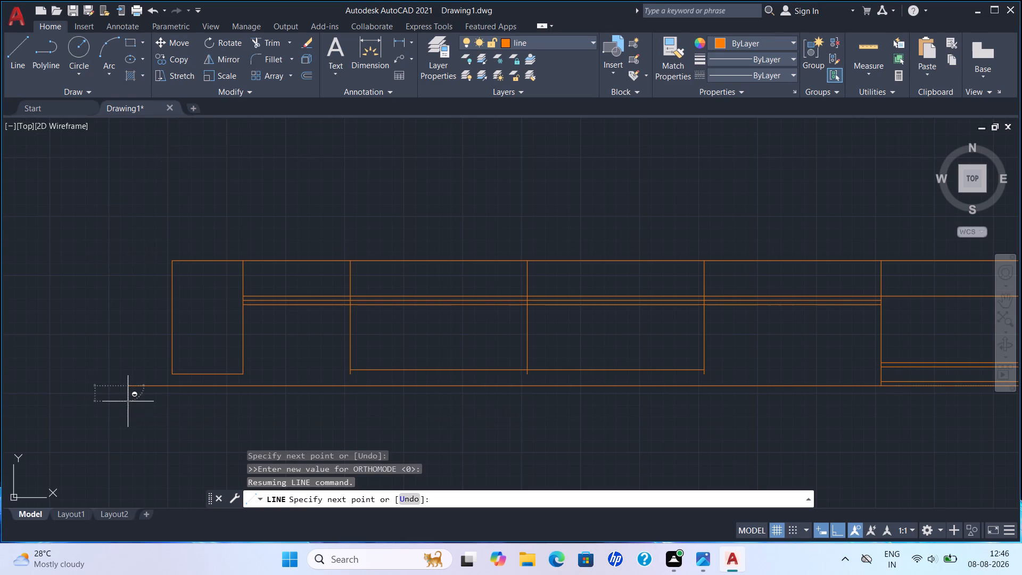
pyautogui.press('Escape')
# Extend the three middle vertical dividers down to the new horizontal base line.
pyautogui.scroll(-1, 547, 411)
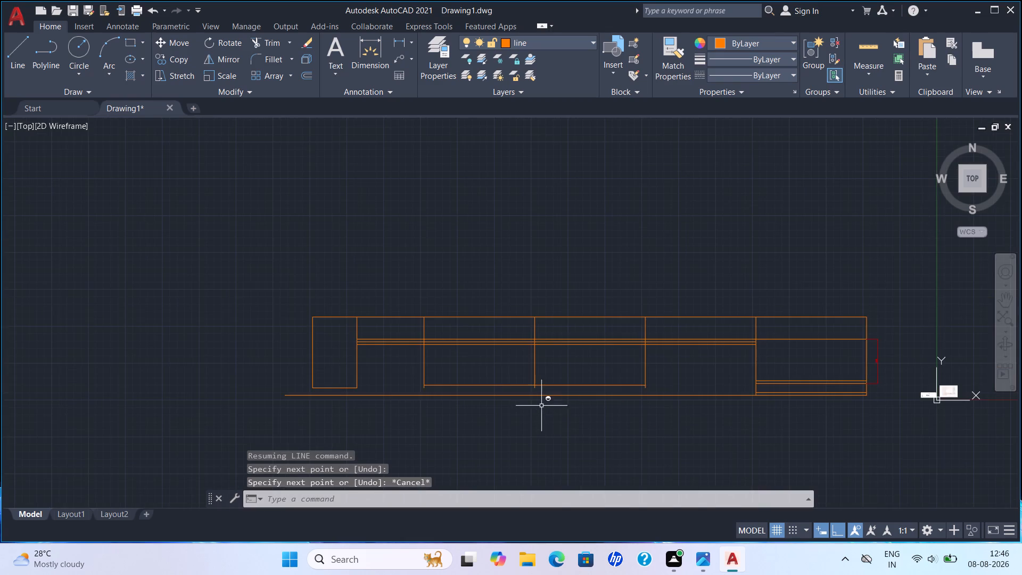
pyautogui.scroll(2, 638, 385)
pyautogui.scroll(-1, 658, 413)
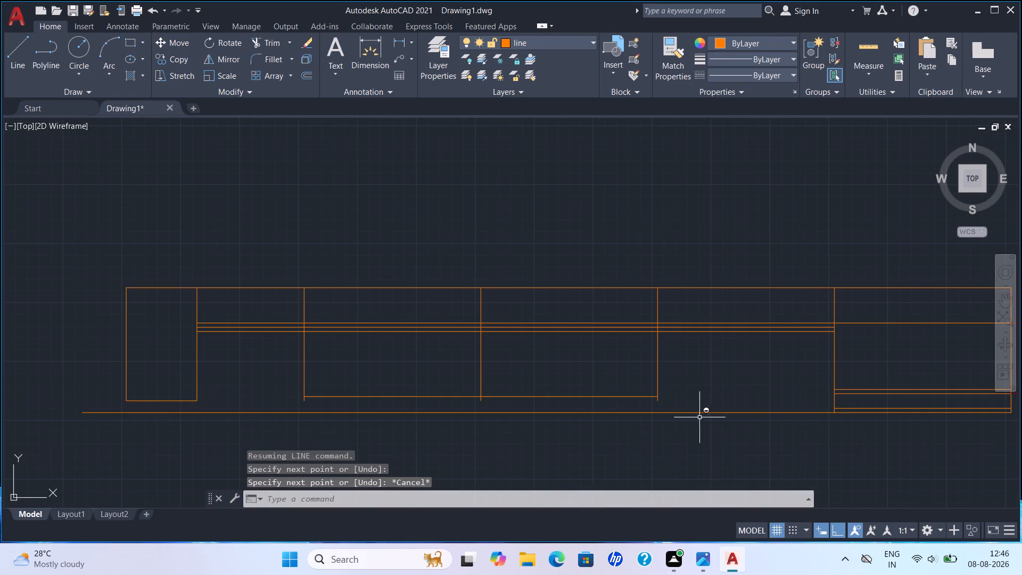
pyautogui.press('Escape')
pyautogui.write('ex')
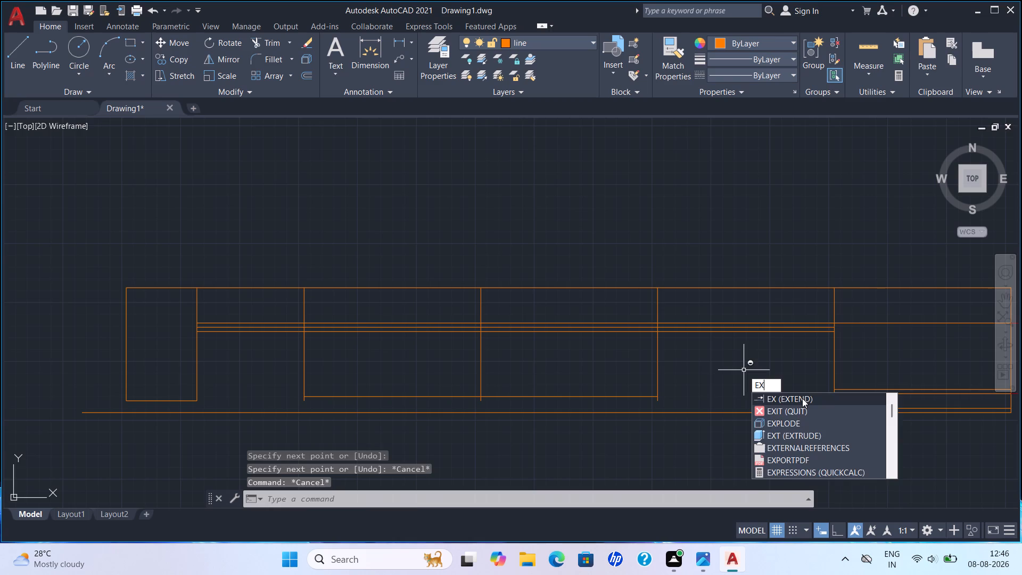
pyautogui.click(802, 398)
pyautogui.click(658, 382)
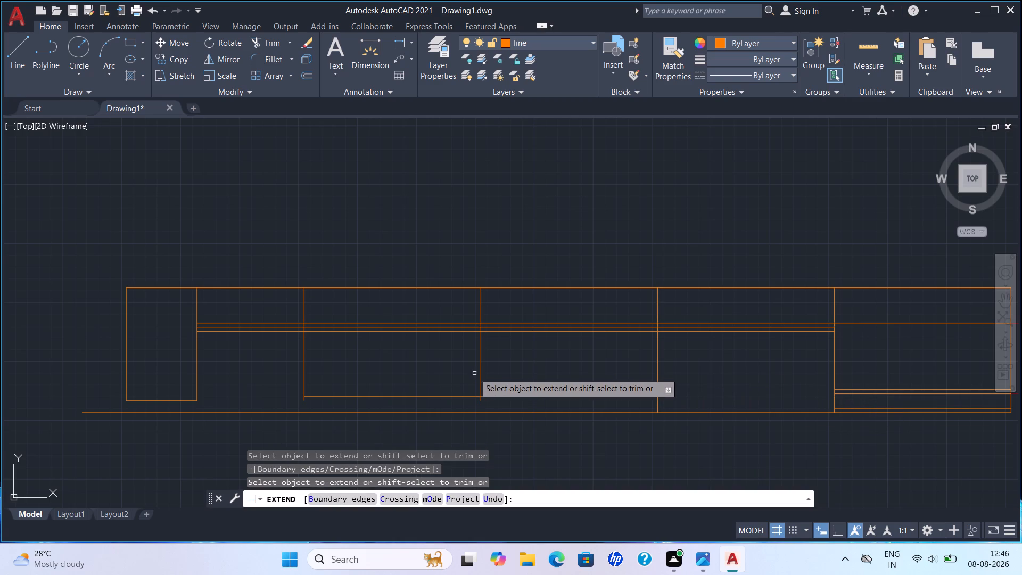
pyautogui.click(480, 373)
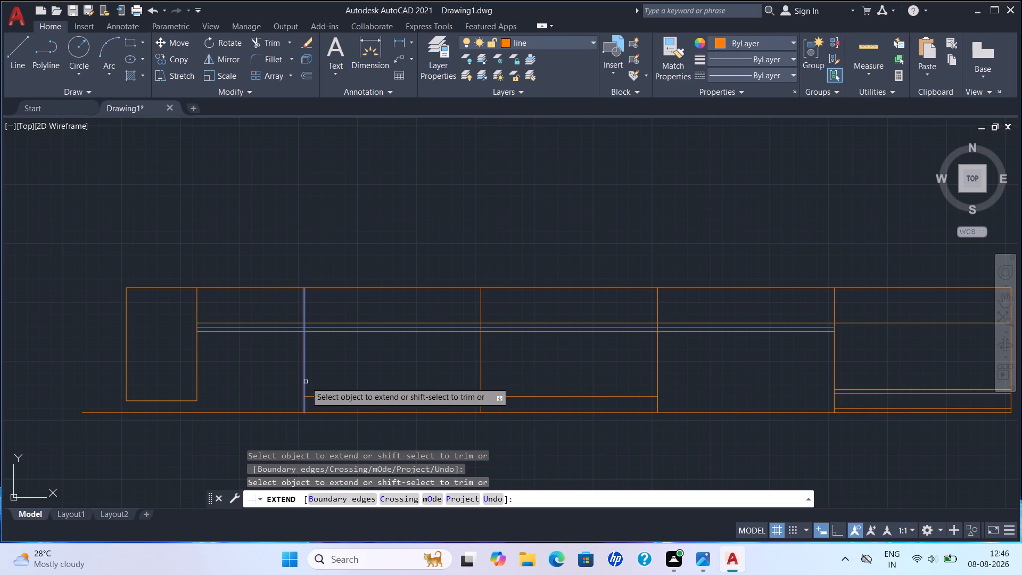
pyautogui.click(306, 382)
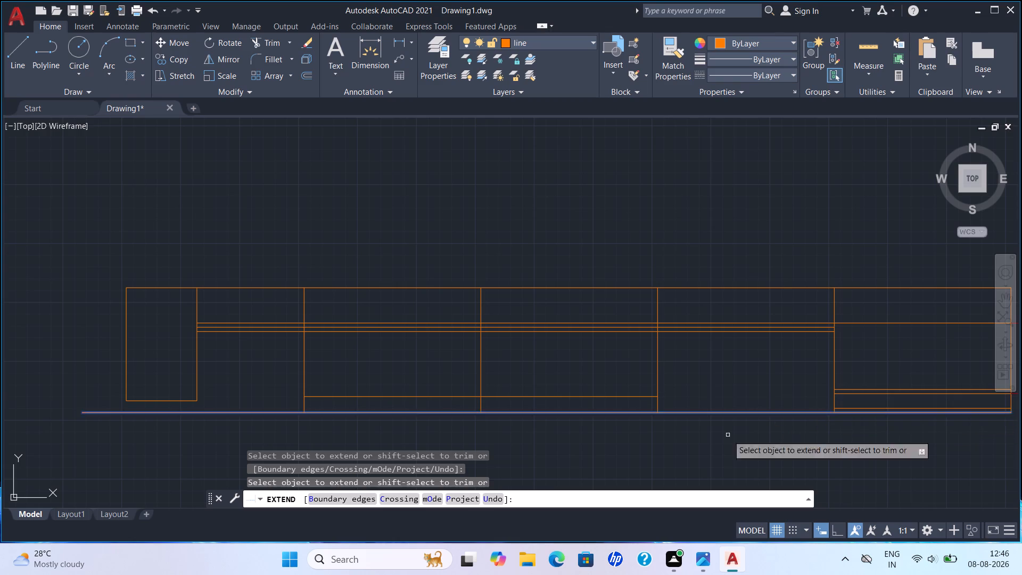
pyautogui.press('Escape')
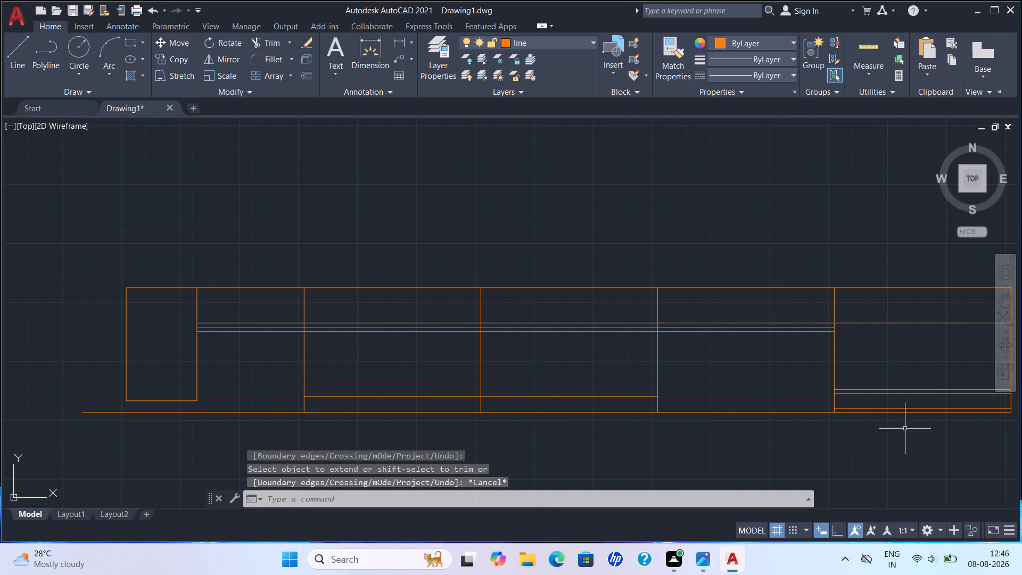
# Extend the right-end bay's second-lowest base line leftward across the three middle bays to the leftmost middle divider.
pyautogui.press('e')
pyautogui.press('x')
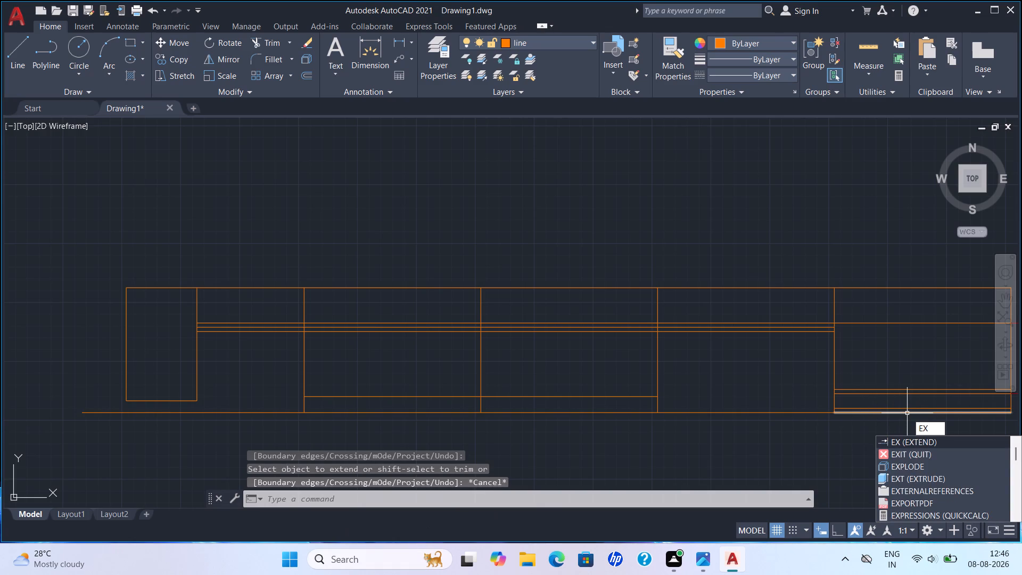
pyautogui.click(957, 443)
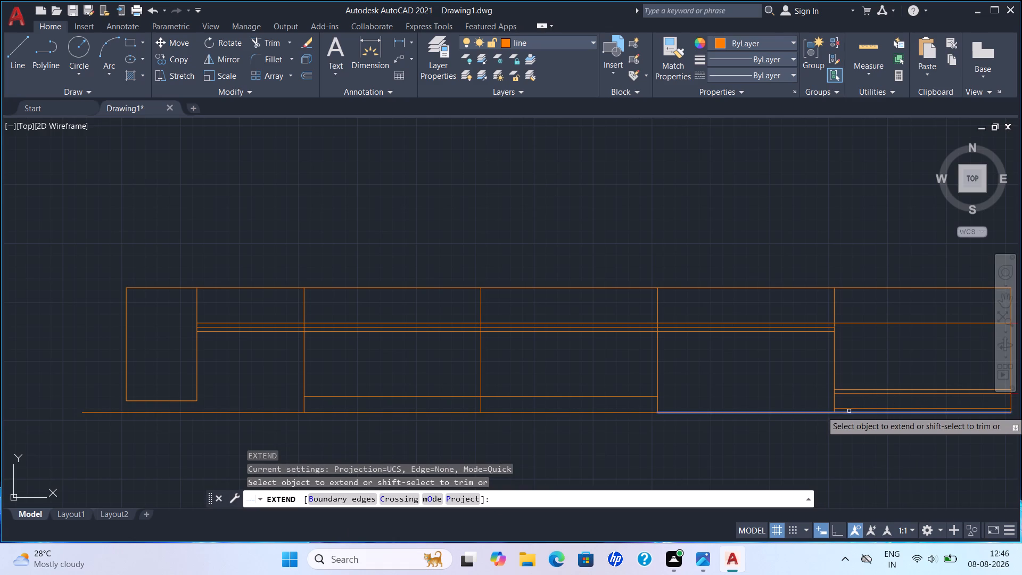
pyautogui.click(849, 409)
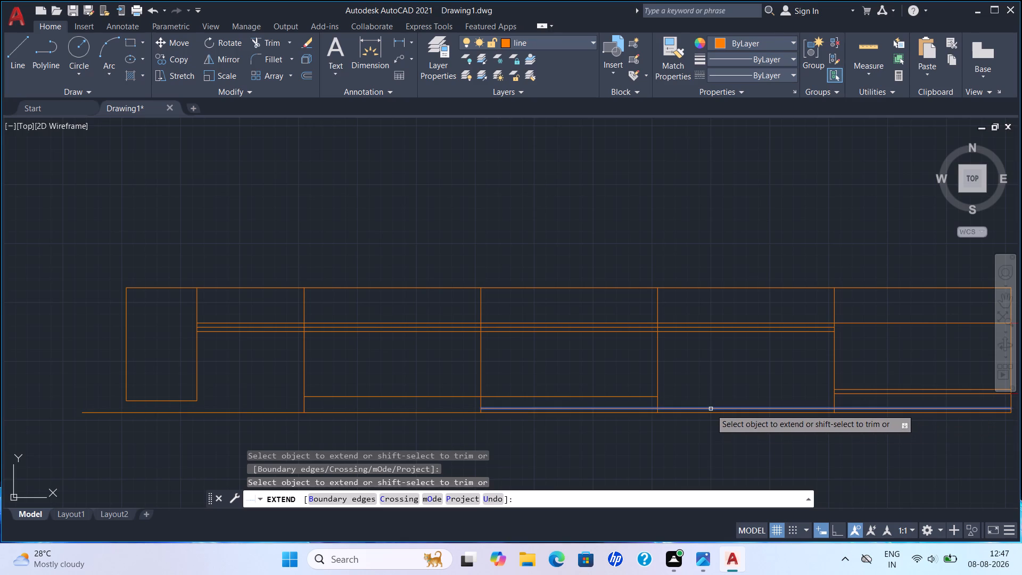
pyautogui.click(711, 409)
pyautogui.click(574, 409)
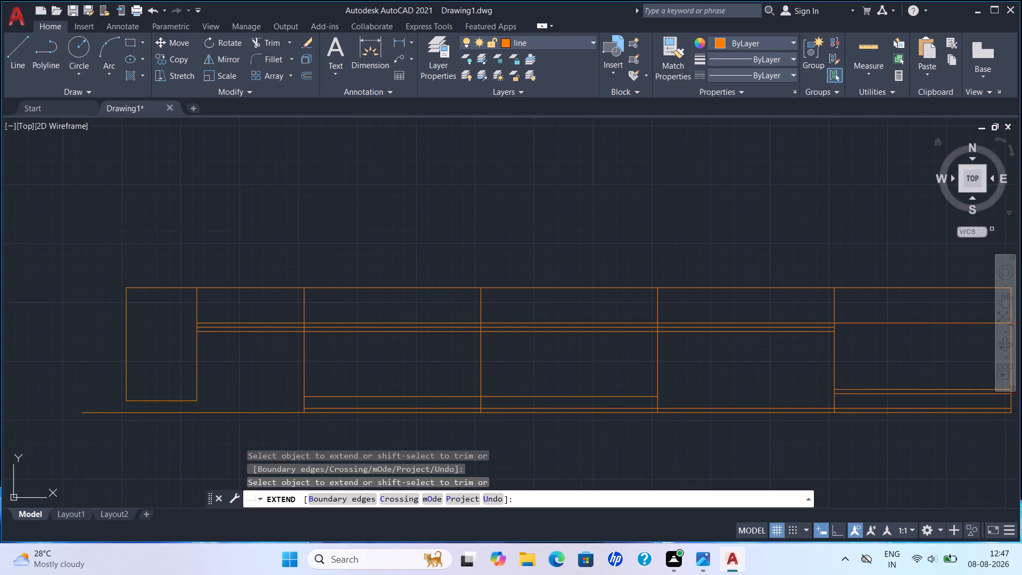
# Extend both vertical sides of the narrow left-end cabinet down to the long base line.
pyautogui.click(195, 373)
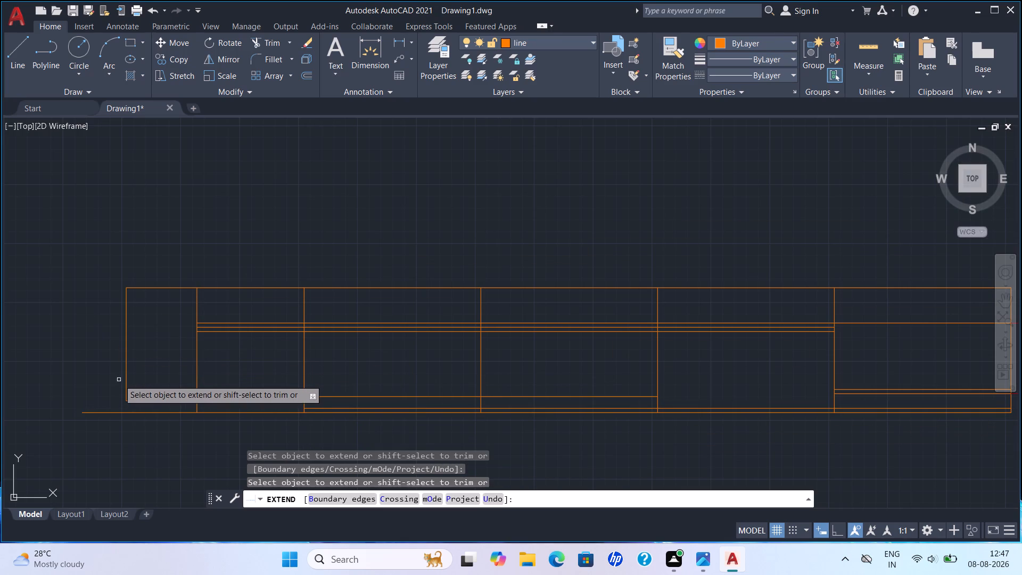
pyautogui.click(125, 382)
pyautogui.press('Escape')
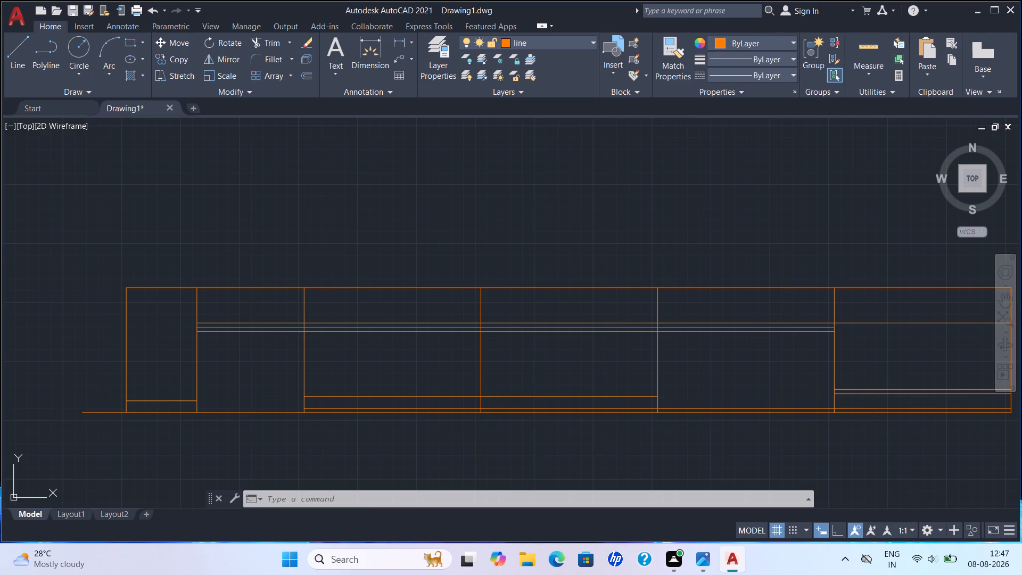
# Trim away the old bottom lines in the two leftmost middle bays and left-end cabinet, plus the base line's overhang beyond the cabinet.
pyautogui.press('Escape')
pyautogui.write('tr')
pyautogui.press('Return')
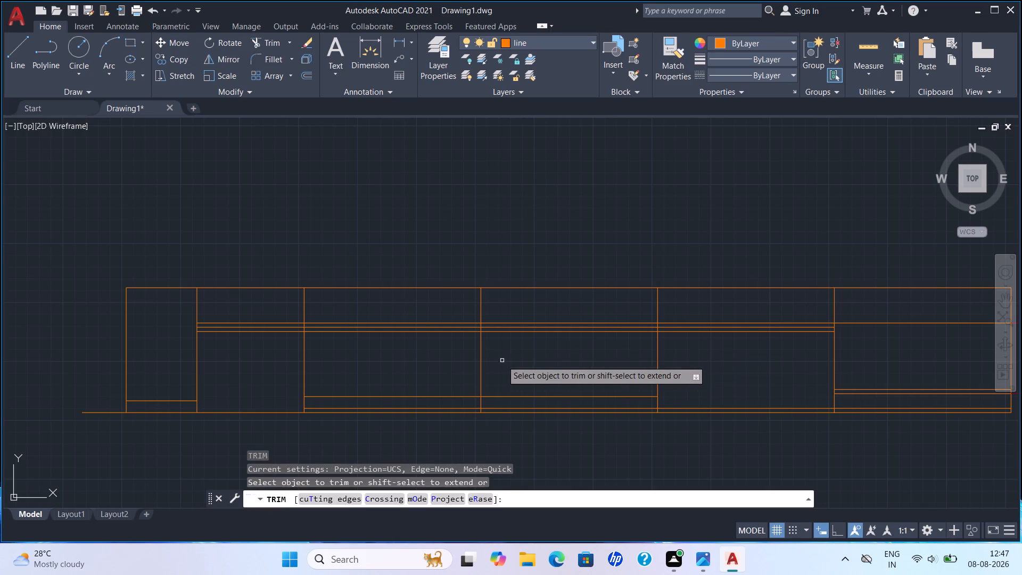
pyautogui.click(525, 395)
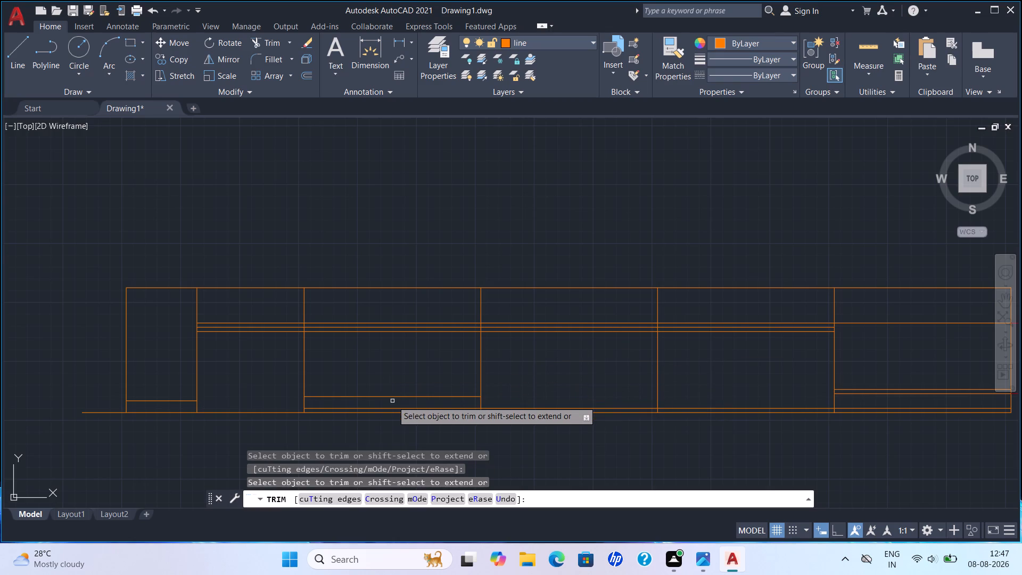
pyautogui.click(398, 399)
pyautogui.click(401, 392)
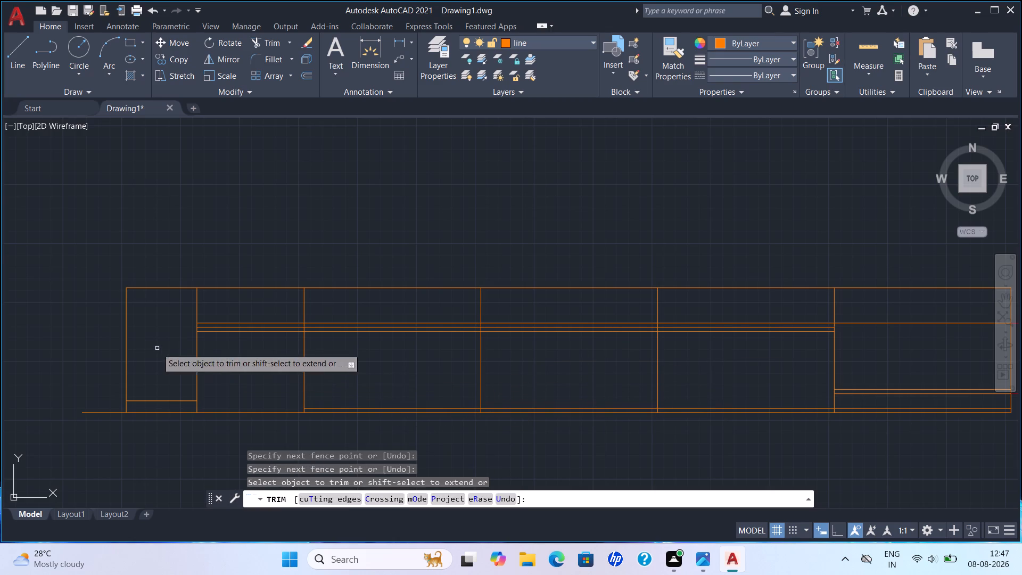
pyautogui.click(153, 400)
pyautogui.moveTo(99, 407); pyautogui.dragTo(92, 443)
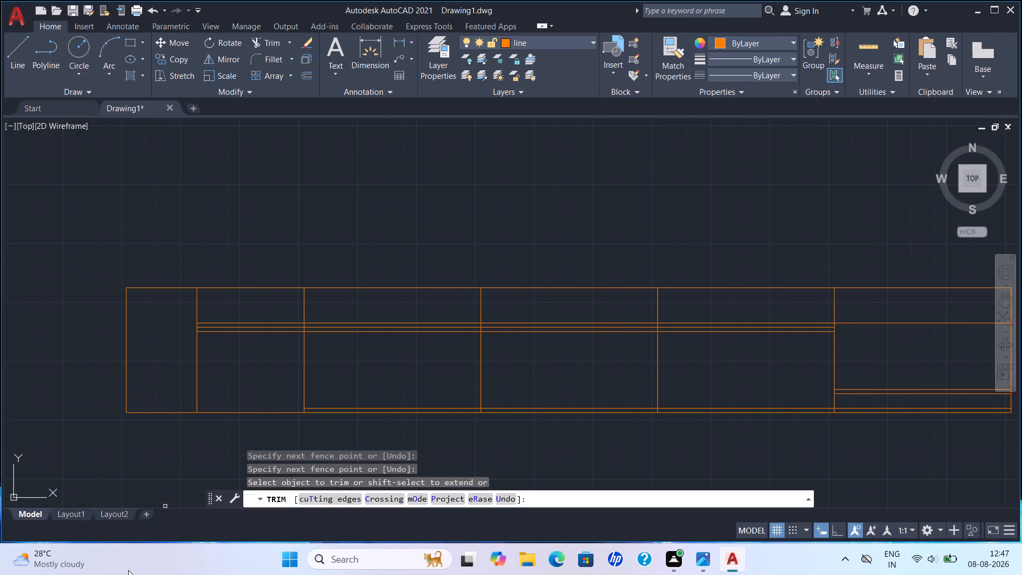
pyautogui.scroll(-1, 334, 369)
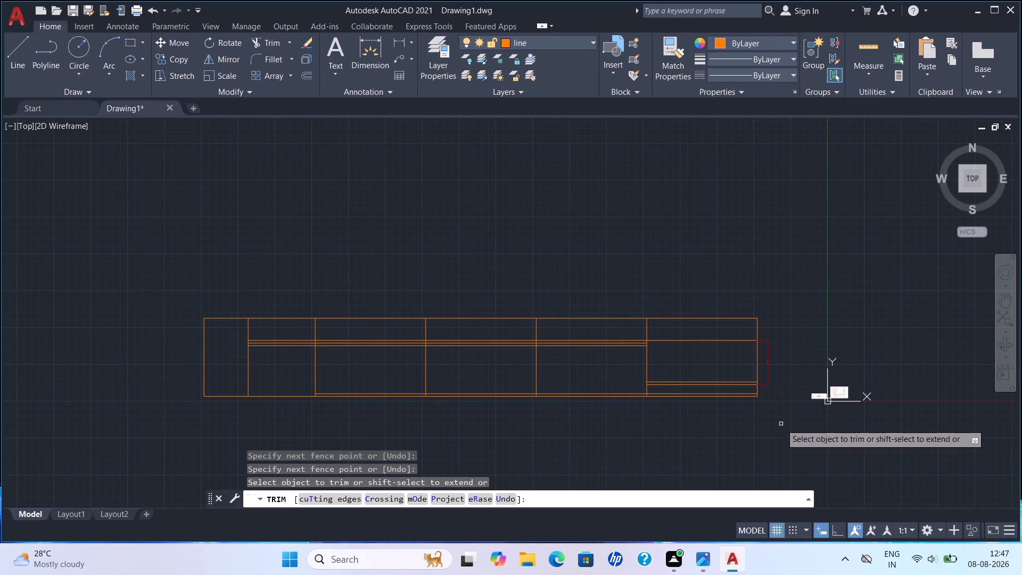
pyautogui.press('Escape')
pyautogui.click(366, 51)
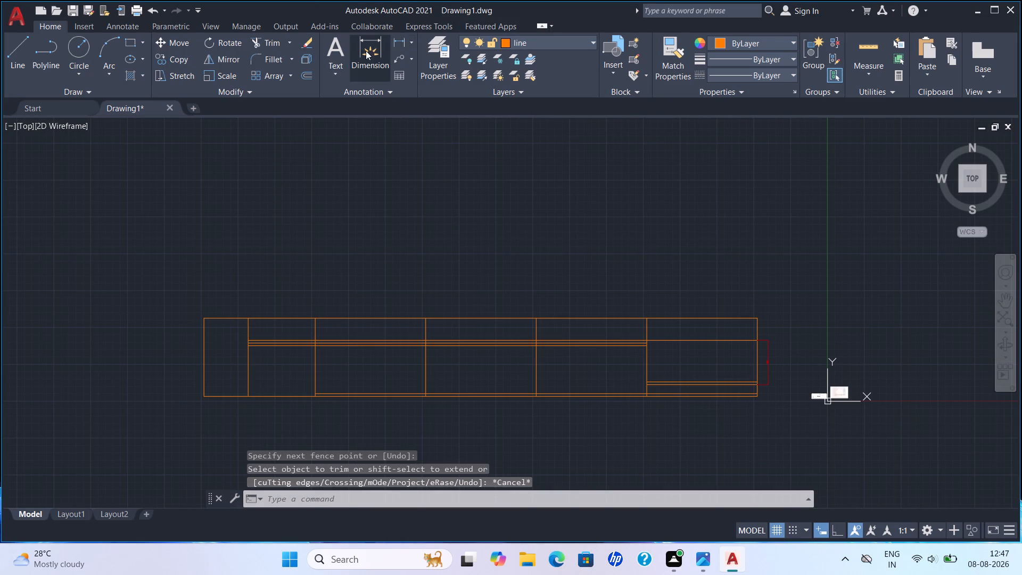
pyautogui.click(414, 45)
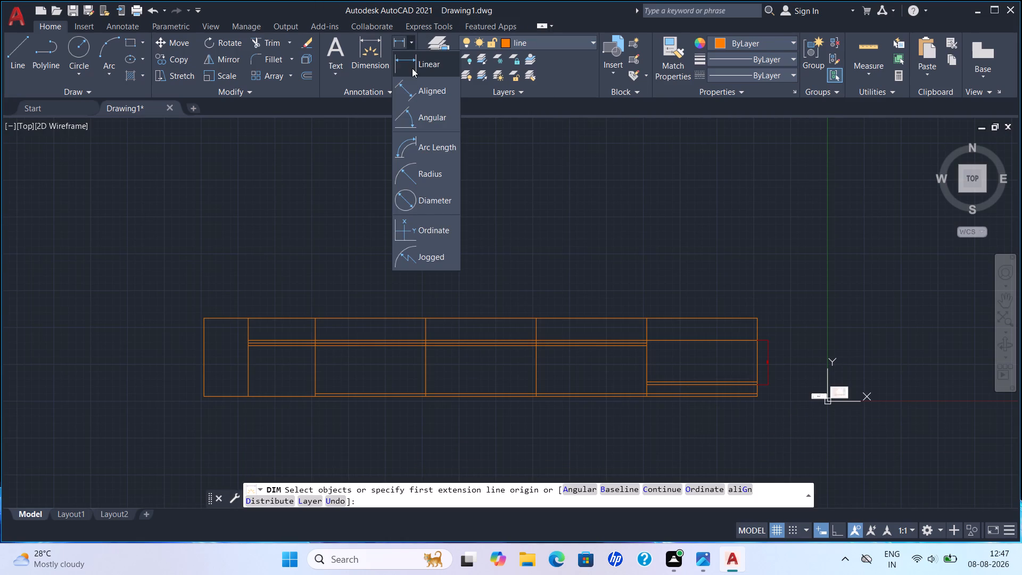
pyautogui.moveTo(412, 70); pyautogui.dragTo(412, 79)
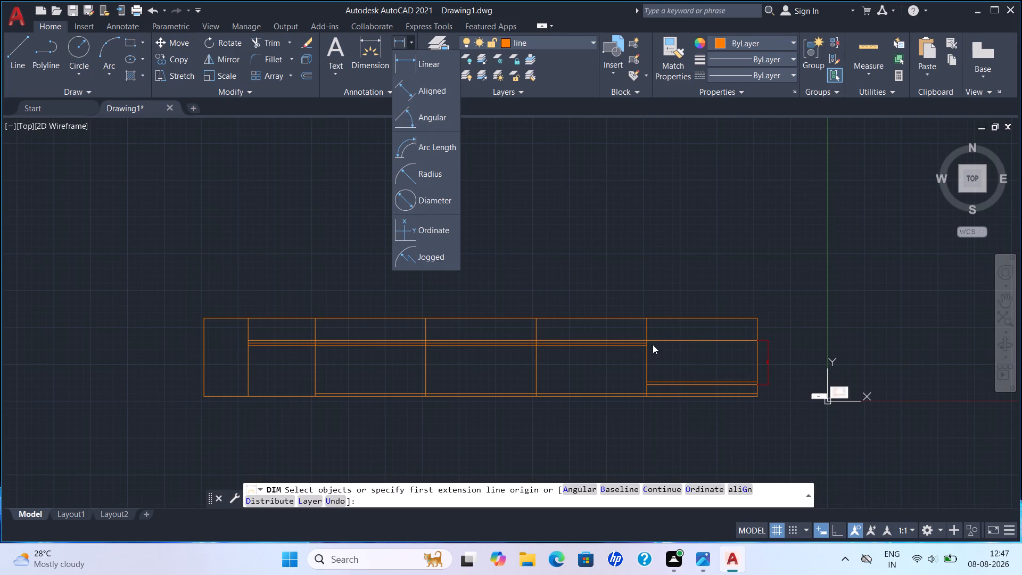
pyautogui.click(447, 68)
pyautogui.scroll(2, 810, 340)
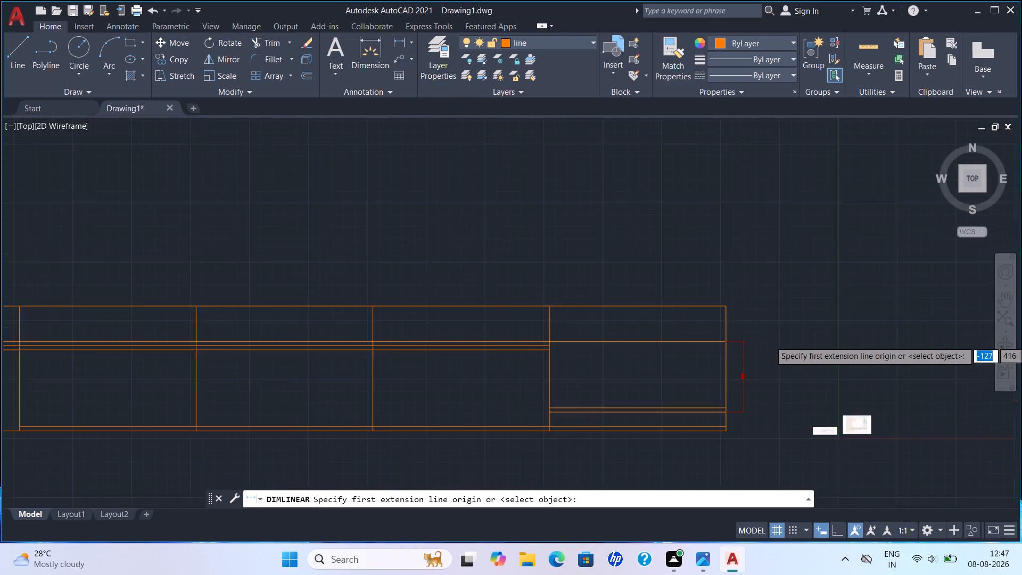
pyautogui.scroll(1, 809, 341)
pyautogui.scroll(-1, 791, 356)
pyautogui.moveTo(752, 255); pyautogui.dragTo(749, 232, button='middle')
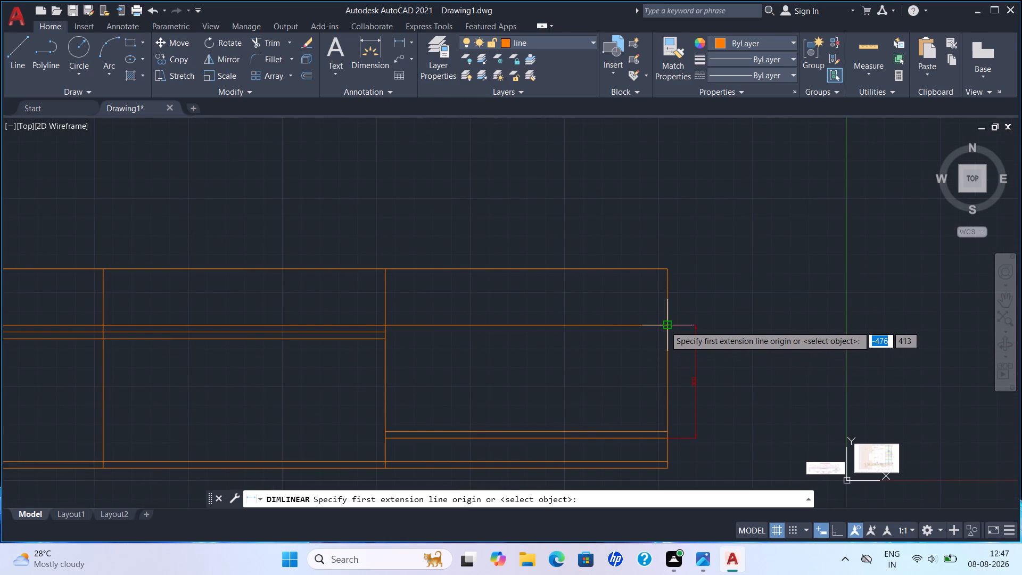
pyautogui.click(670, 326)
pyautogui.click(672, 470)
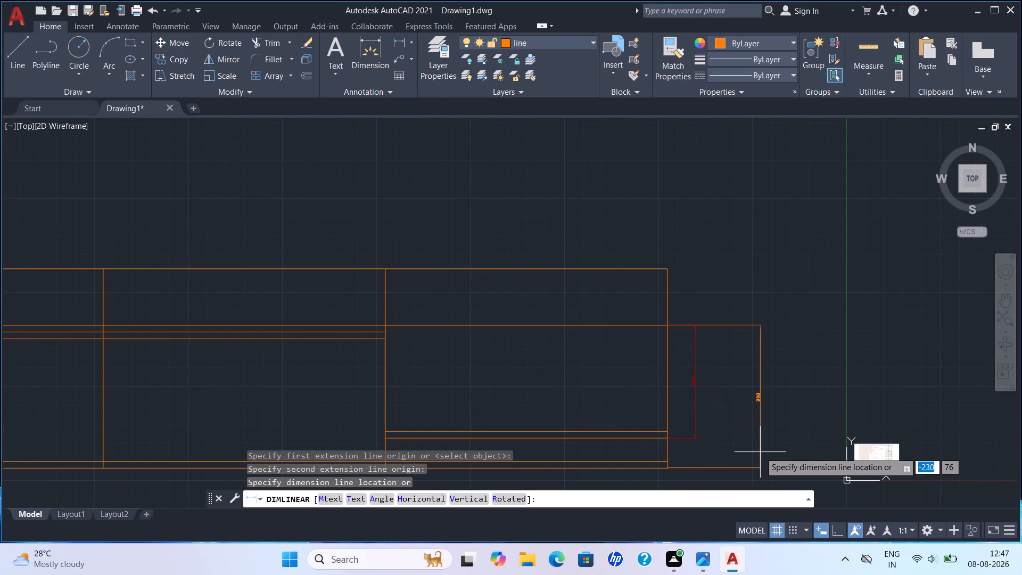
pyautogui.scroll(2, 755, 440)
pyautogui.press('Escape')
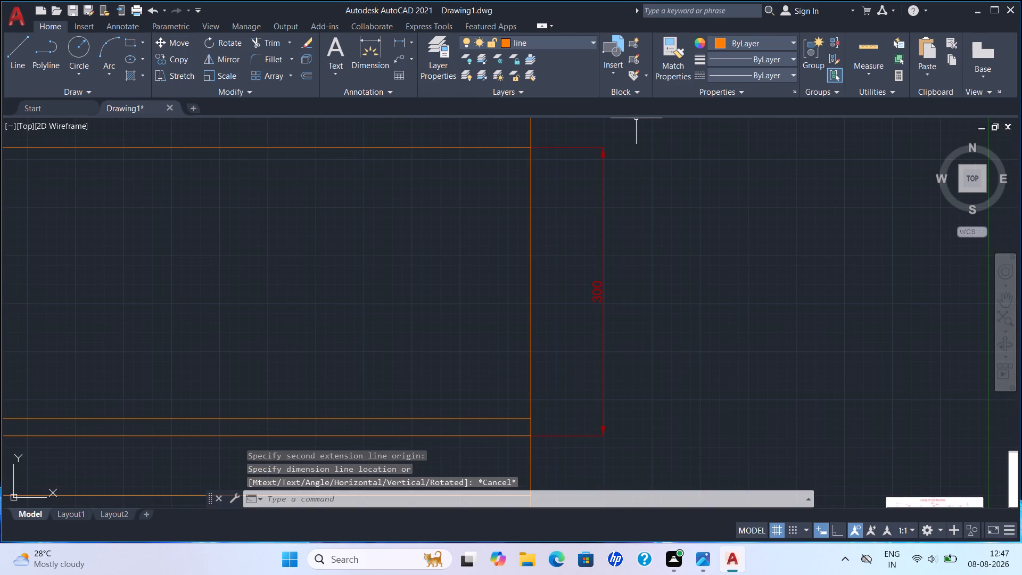
# On the dim layer, add a vertical linear dimension from the right-end bay's upper inner line to its bottom corner, outside the 300 dimension.
pyautogui.click(597, 42)
pyautogui.click(542, 104)
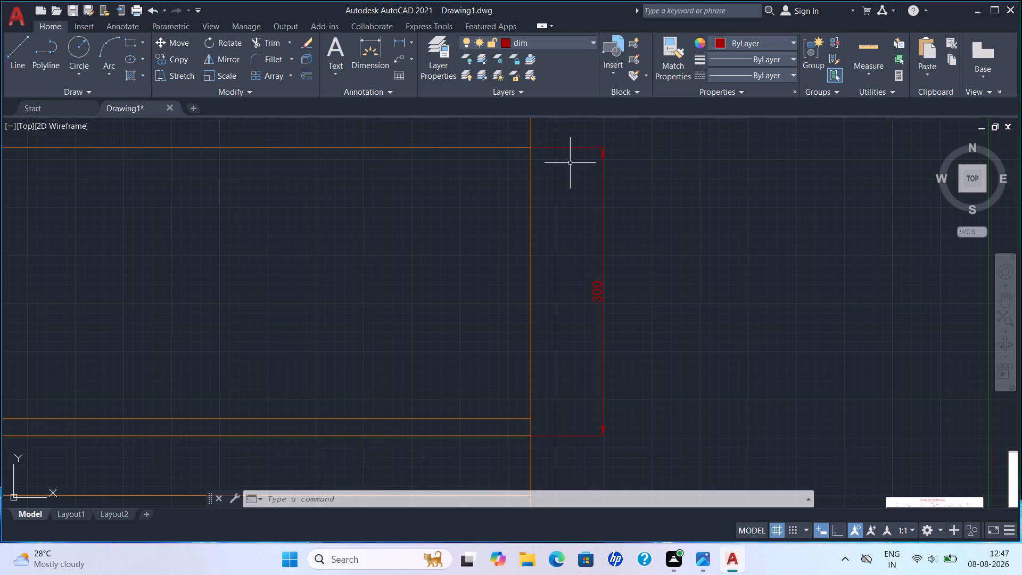
pyautogui.press('Escape')
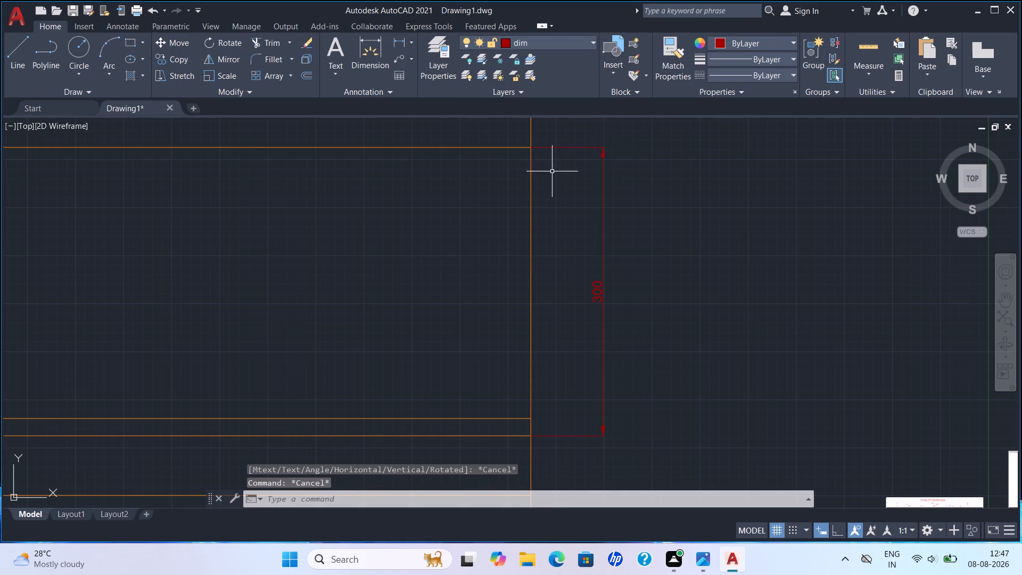
pyautogui.click(364, 66)
pyautogui.click(413, 38)
pyautogui.click(414, 63)
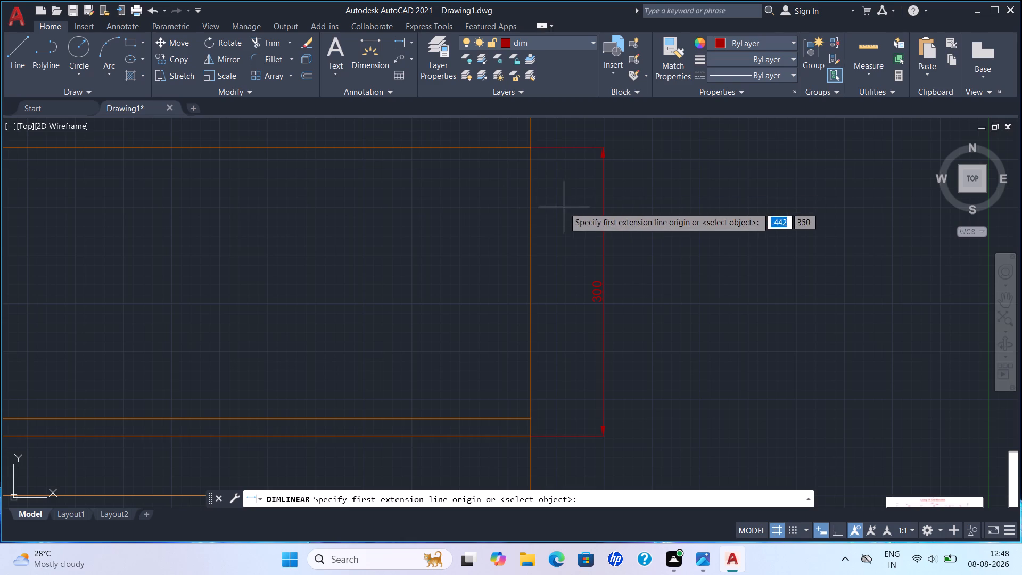
pyautogui.click(534, 147)
pyautogui.scroll(-1, 539, 406)
pyautogui.moveTo(538, 406); pyautogui.dragTo(555, 281, button='middle')
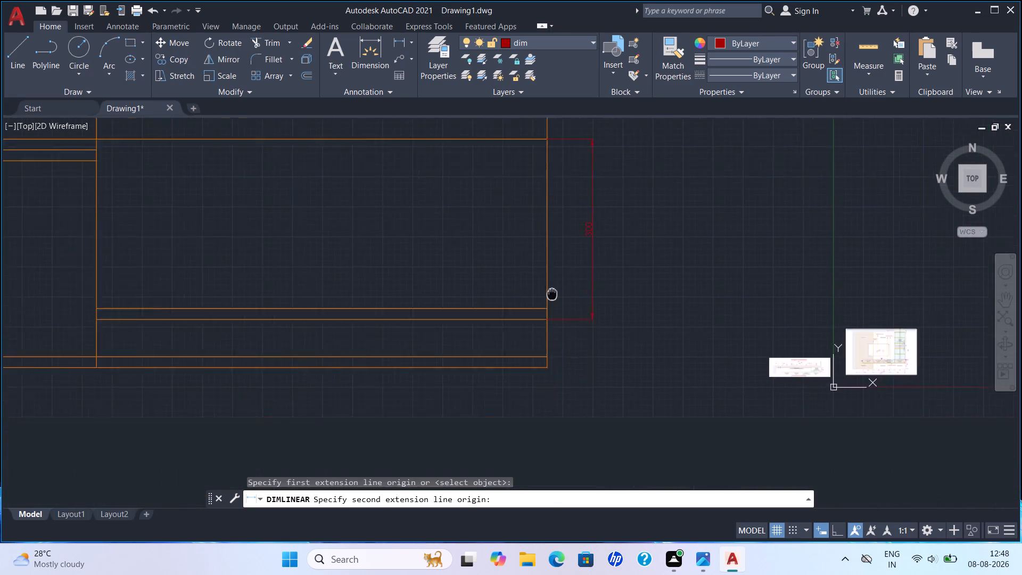
pyautogui.moveTo(555, 281); pyautogui.dragTo(581, 216, button='middle')
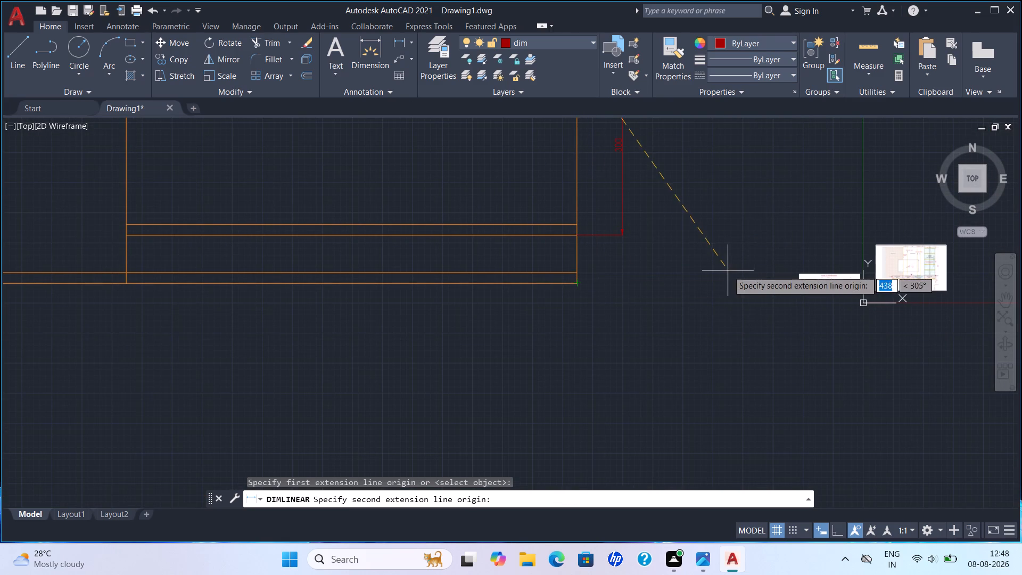
pyautogui.click(577, 286)
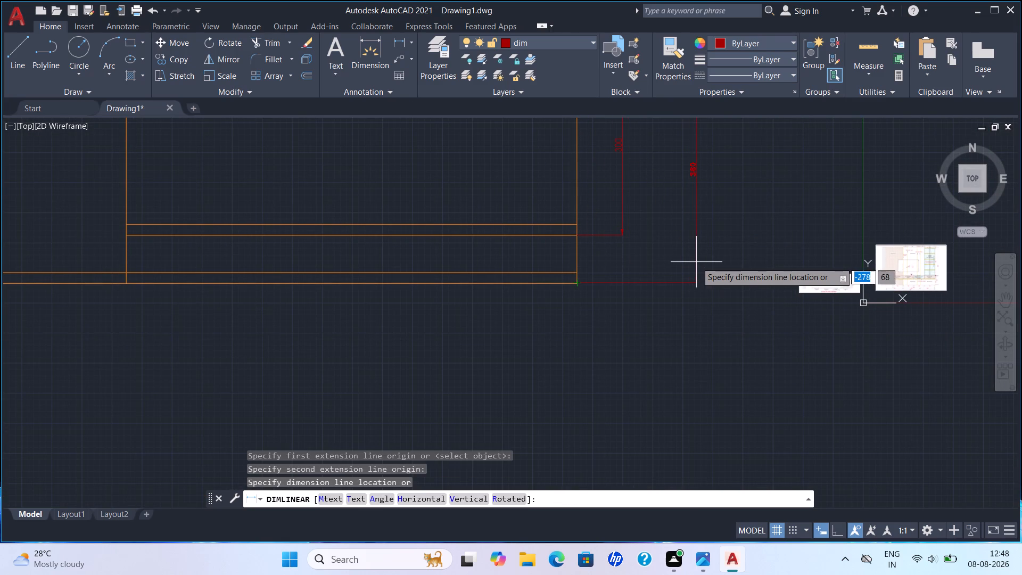
pyautogui.click(696, 262)
pyautogui.press('Escape')
# Trim the four vertical dividers between the bays above the upper inner horizontal line, keeping the left-end cabinet's side.
pyautogui.scroll(-3, 848, 256)
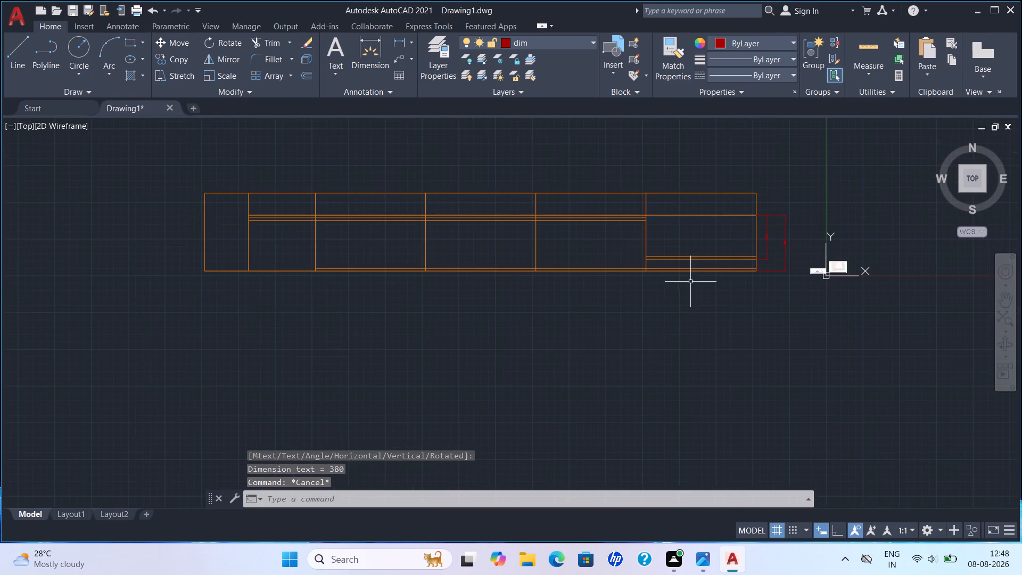
pyautogui.moveTo(688, 284); pyautogui.dragTo(625, 390, button='middle')
pyautogui.scroll(1, 605, 353)
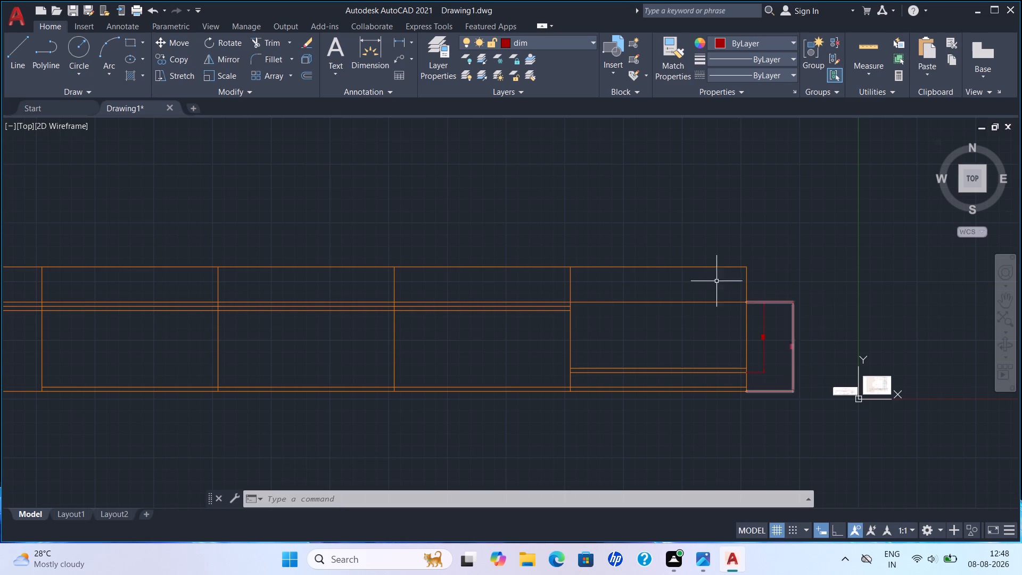
pyautogui.scroll(2, 601, 274)
pyautogui.scroll(-2, 619, 292)
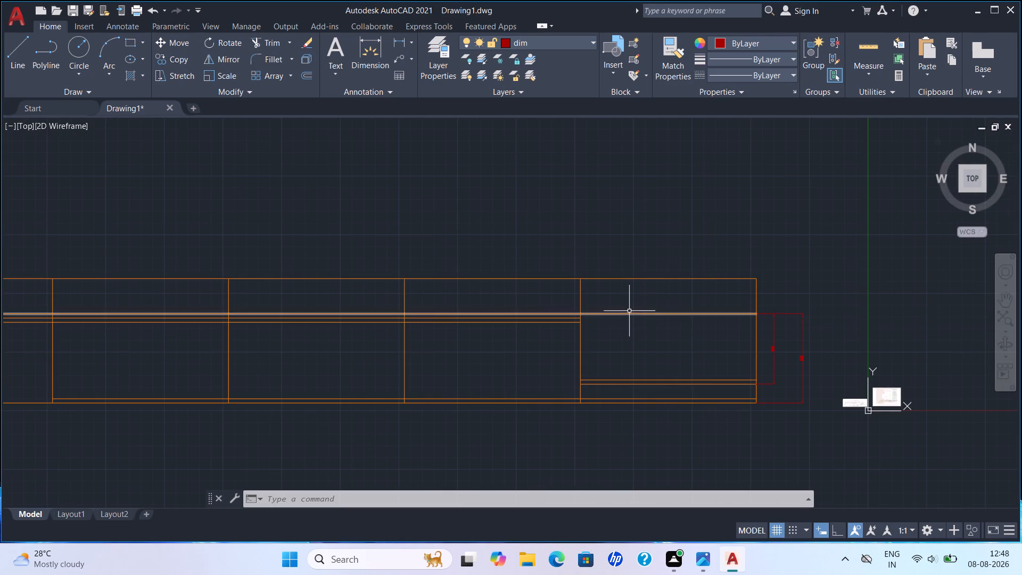
pyautogui.press('Escape')
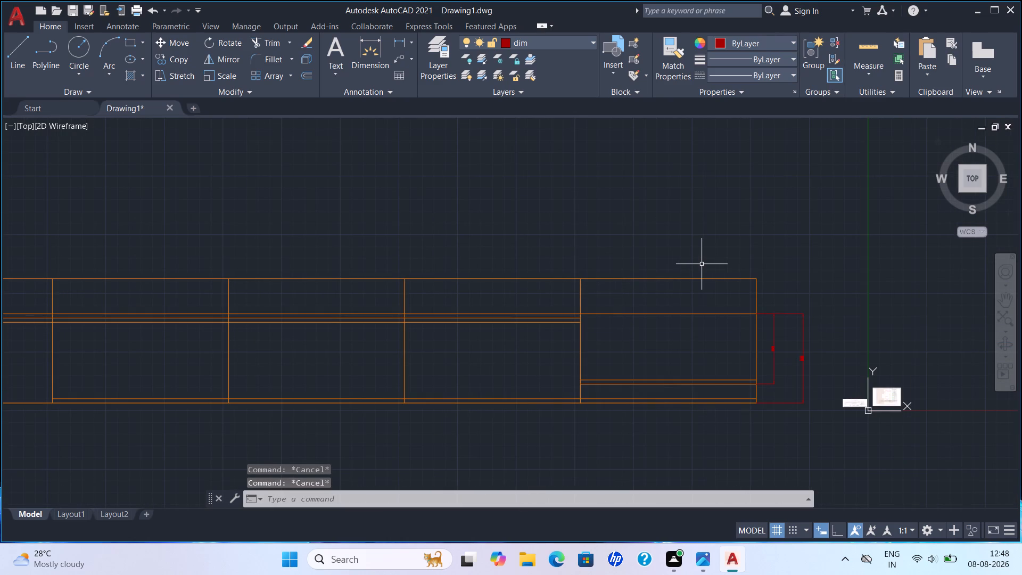
pyautogui.press('t')
pyautogui.press('r')
pyautogui.press('Return')
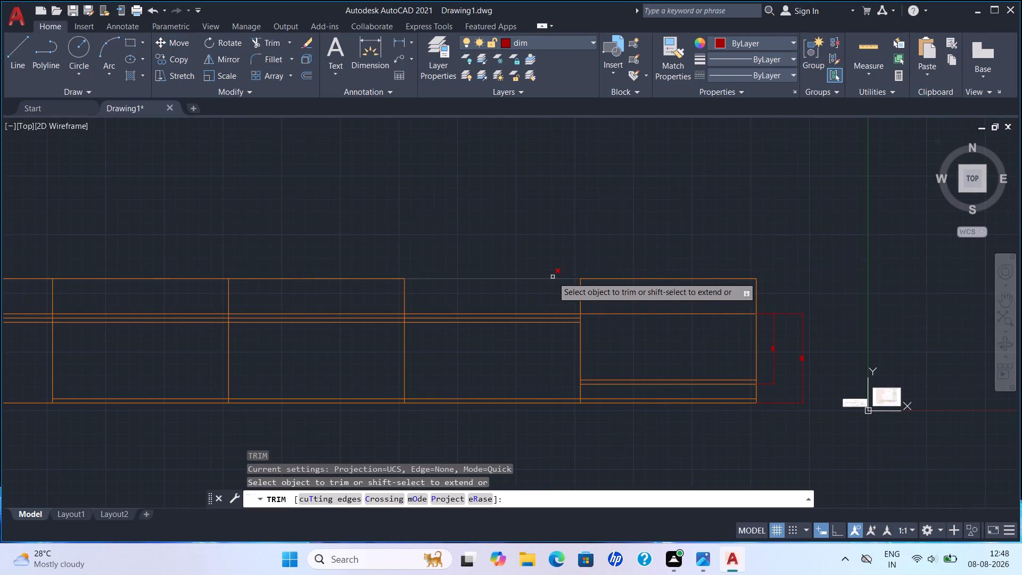
pyautogui.click(581, 299)
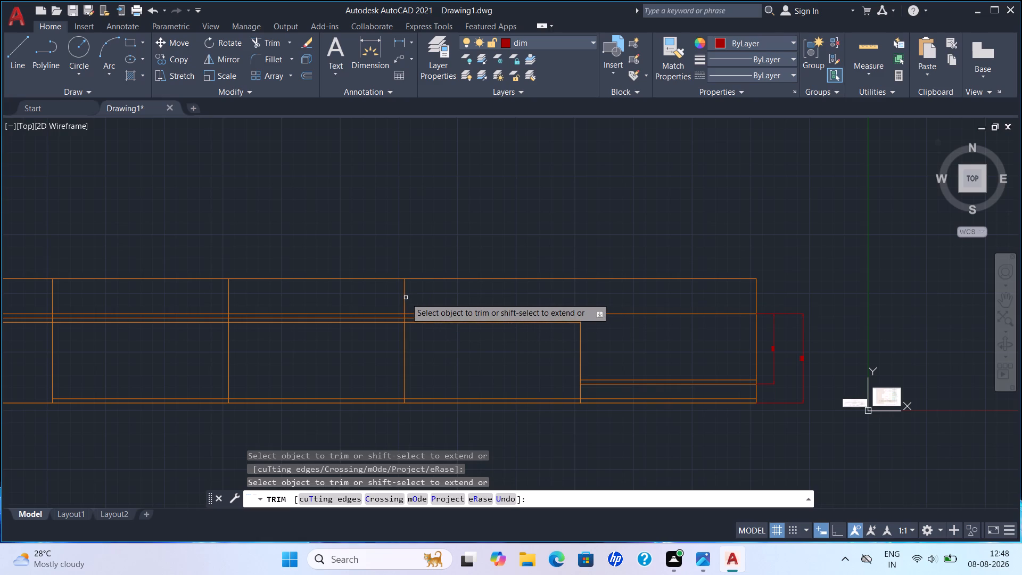
pyautogui.click(405, 297)
pyautogui.scroll(-3, 415, 297)
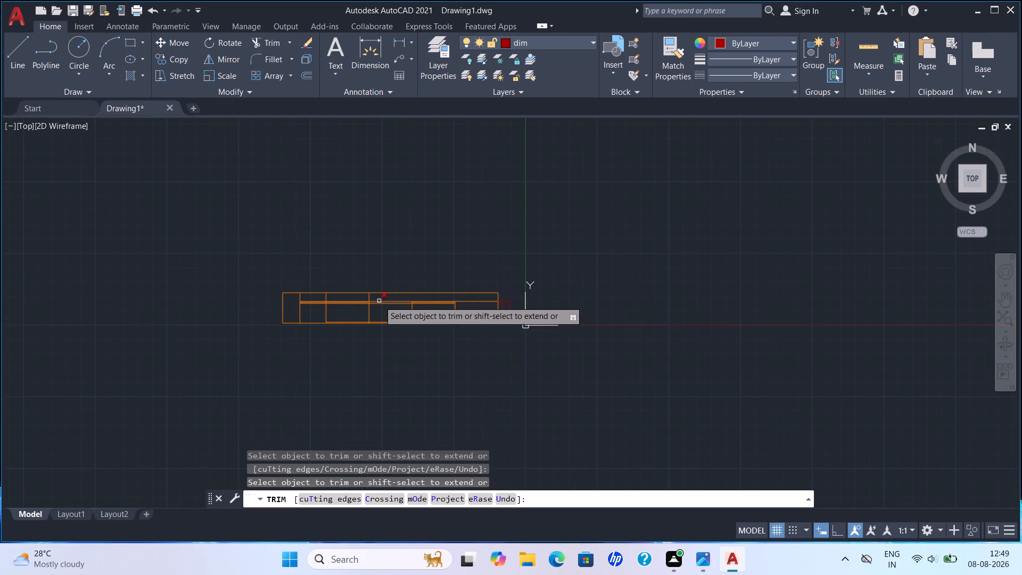
pyautogui.moveTo(379, 301); pyautogui.dragTo(518, 303, button='middle')
pyautogui.scroll(3, 522, 305)
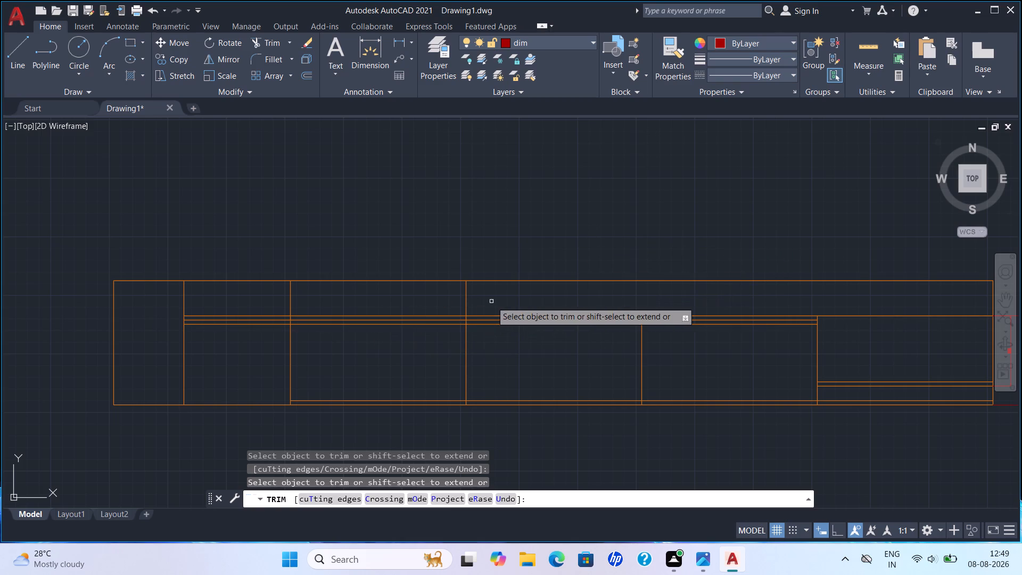
pyautogui.click(466, 298)
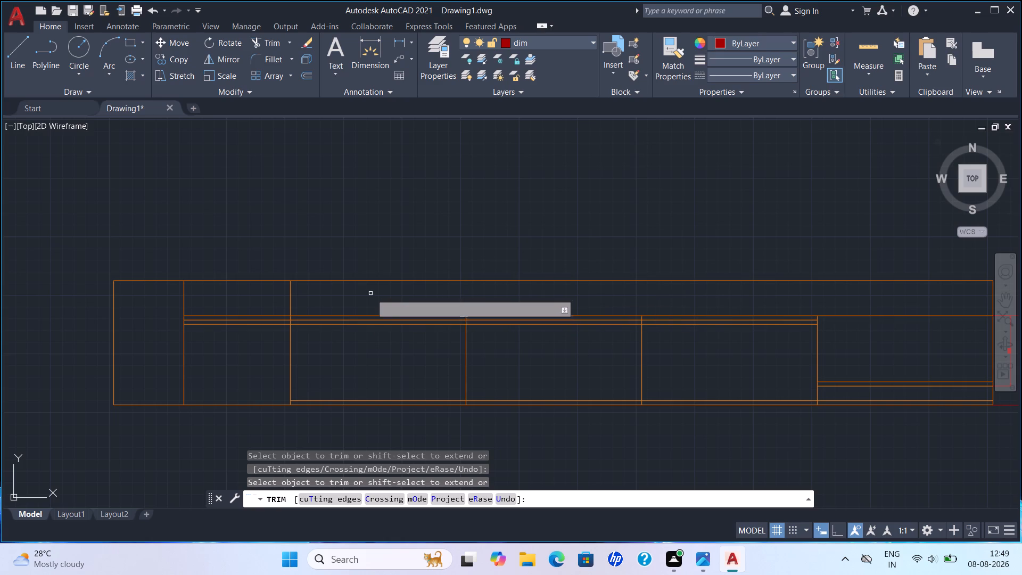
pyautogui.click(288, 303)
pyautogui.click(299, 301)
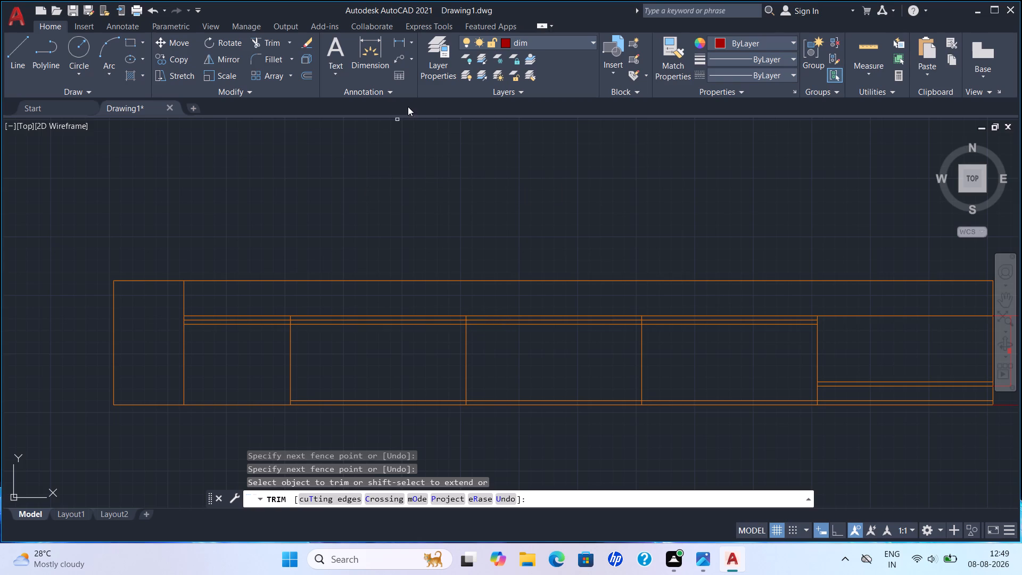
# Trim the base line between the left-end cabinet and the leftmost middle divider.
pyautogui.moveTo(214, 392); pyautogui.dragTo(213, 438)
pyautogui.scroll(-2, 226, 421)
pyautogui.press('Escape')
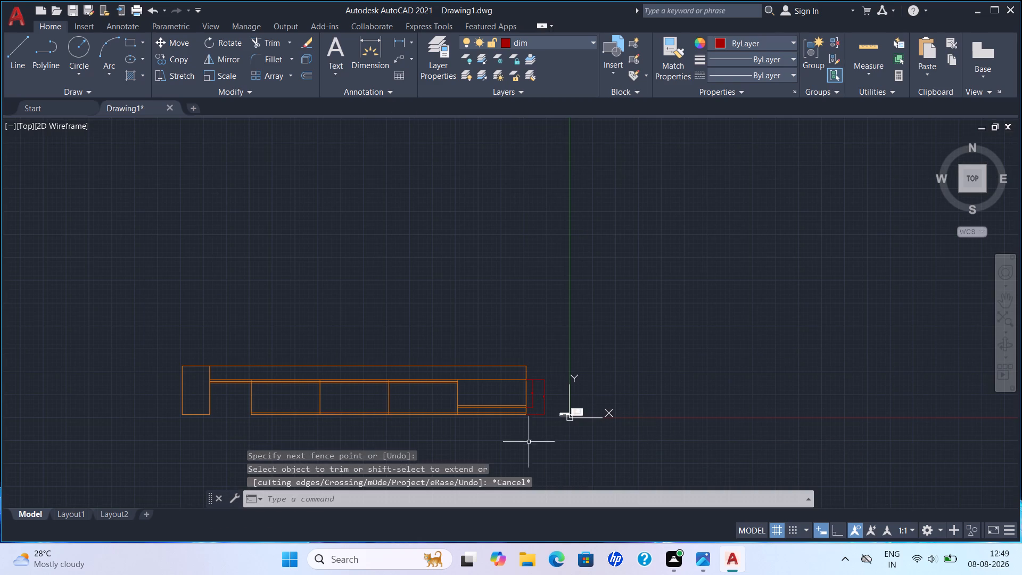
# Examine the trimmed TV unit, especially the open gap and bottom edges between the left-end cabinet and the middle bays.
pyautogui.scroll(2, 529, 436)
pyautogui.scroll(-1, 529, 436)
pyautogui.moveTo(535, 421); pyautogui.dragTo(580, 316, button='middle')
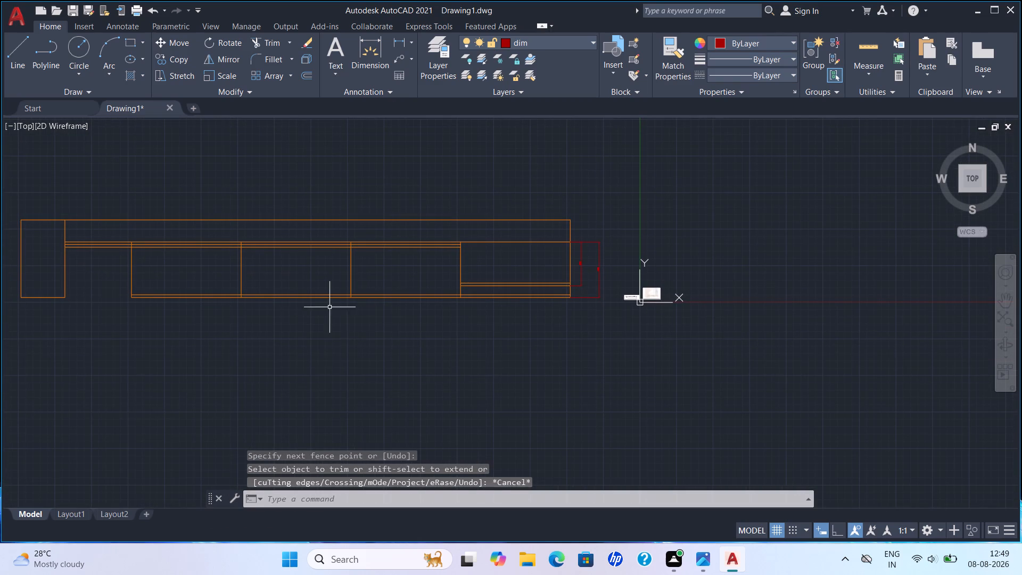
pyautogui.scroll(2, 122, 280)
pyautogui.scroll(-1, 141, 292)
pyautogui.moveTo(146, 293); pyautogui.dragTo(404, 297, button='middle')
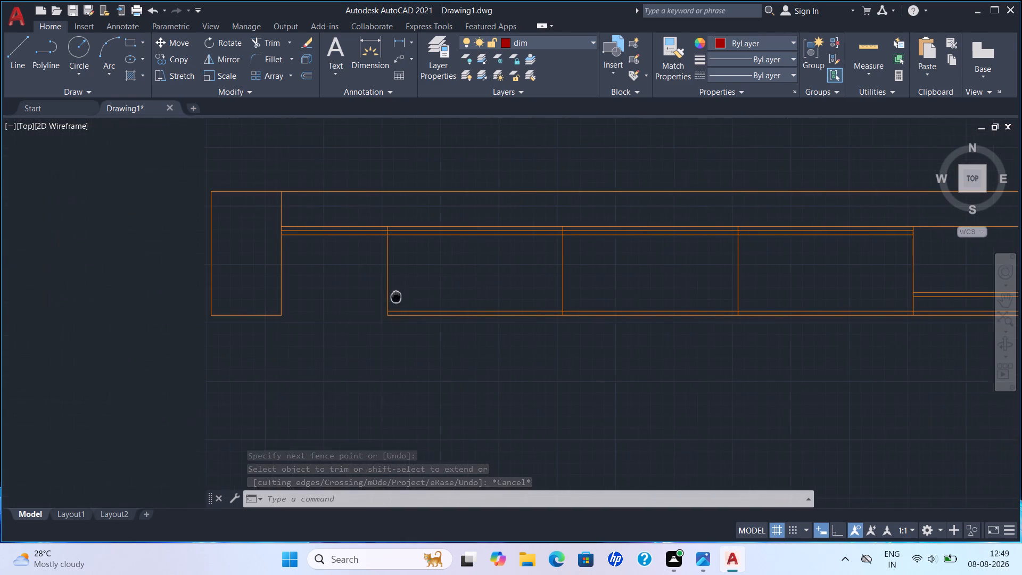
pyautogui.moveTo(404, 297); pyautogui.dragTo(400, 297, button='middle')
pyautogui.scroll(2, 260, 329)
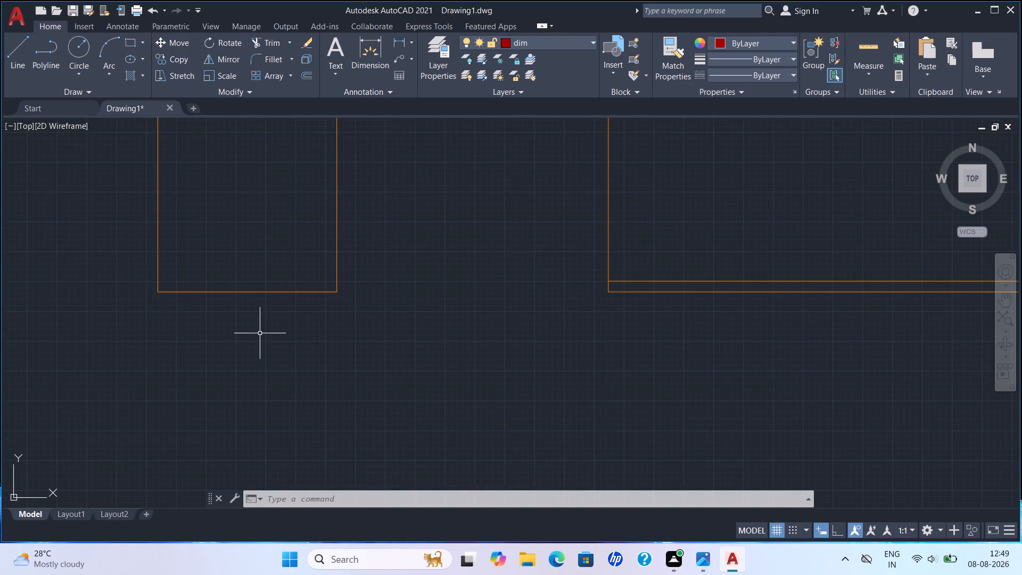
pyautogui.scroll(-2, 261, 336)
pyautogui.scroll(-1, 753, 425)
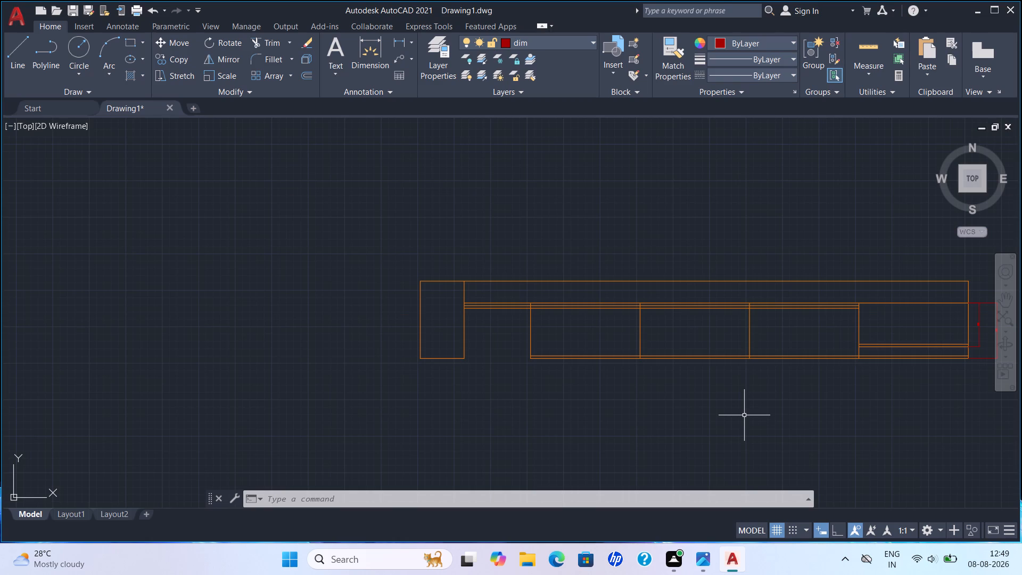
# Make layer 0 the current layer.
pyautogui.click(595, 36)
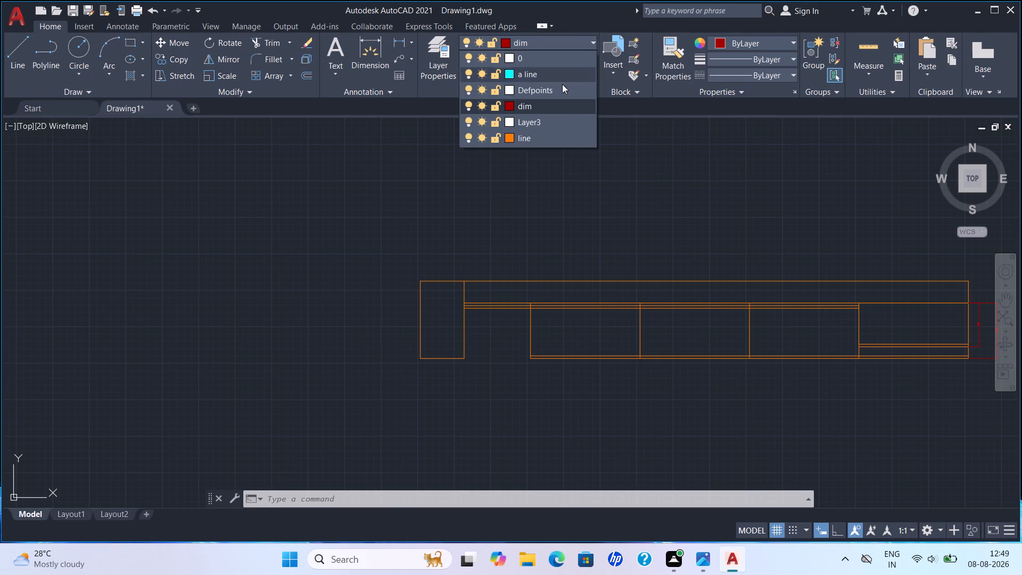
pyautogui.click(550, 60)
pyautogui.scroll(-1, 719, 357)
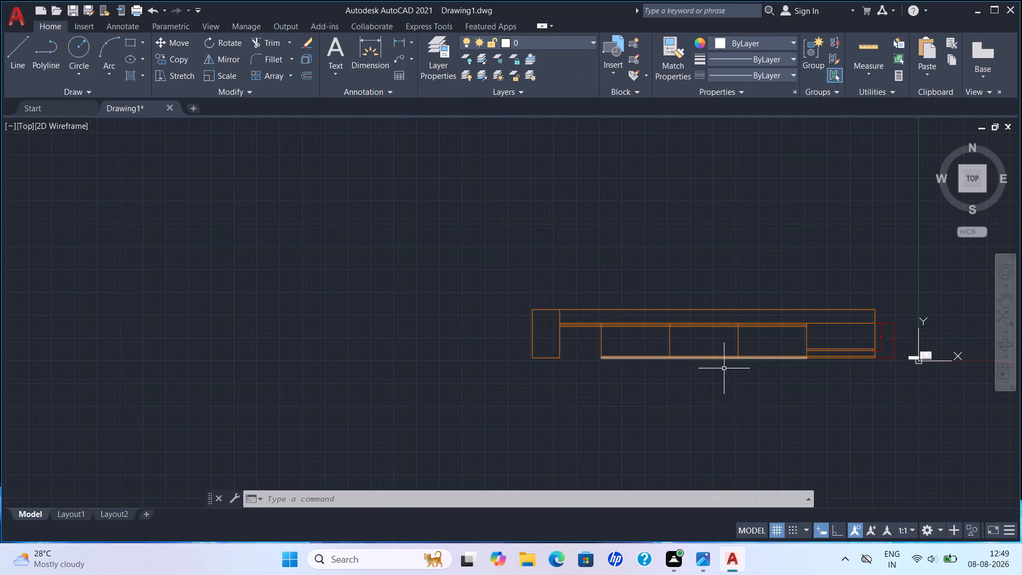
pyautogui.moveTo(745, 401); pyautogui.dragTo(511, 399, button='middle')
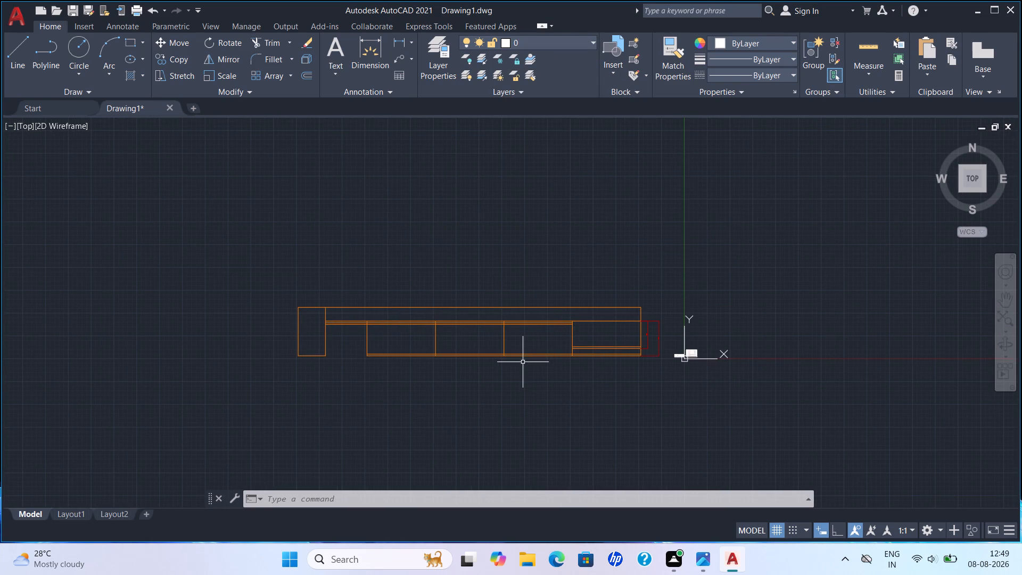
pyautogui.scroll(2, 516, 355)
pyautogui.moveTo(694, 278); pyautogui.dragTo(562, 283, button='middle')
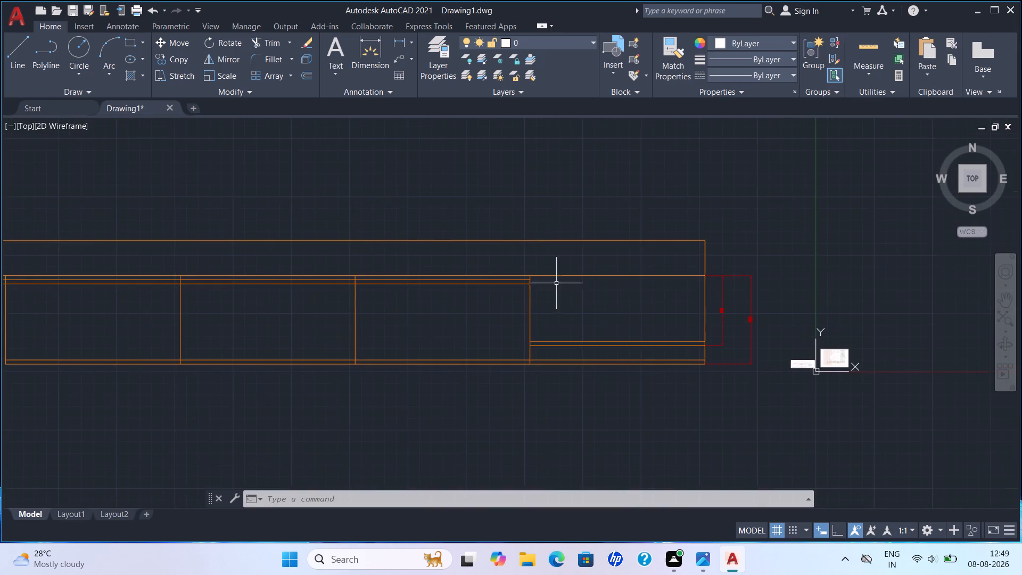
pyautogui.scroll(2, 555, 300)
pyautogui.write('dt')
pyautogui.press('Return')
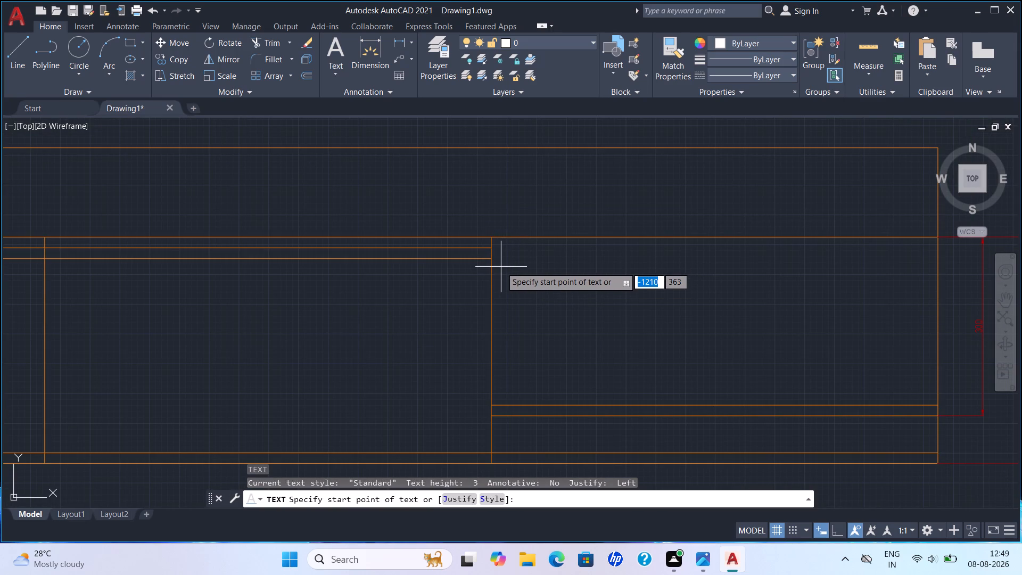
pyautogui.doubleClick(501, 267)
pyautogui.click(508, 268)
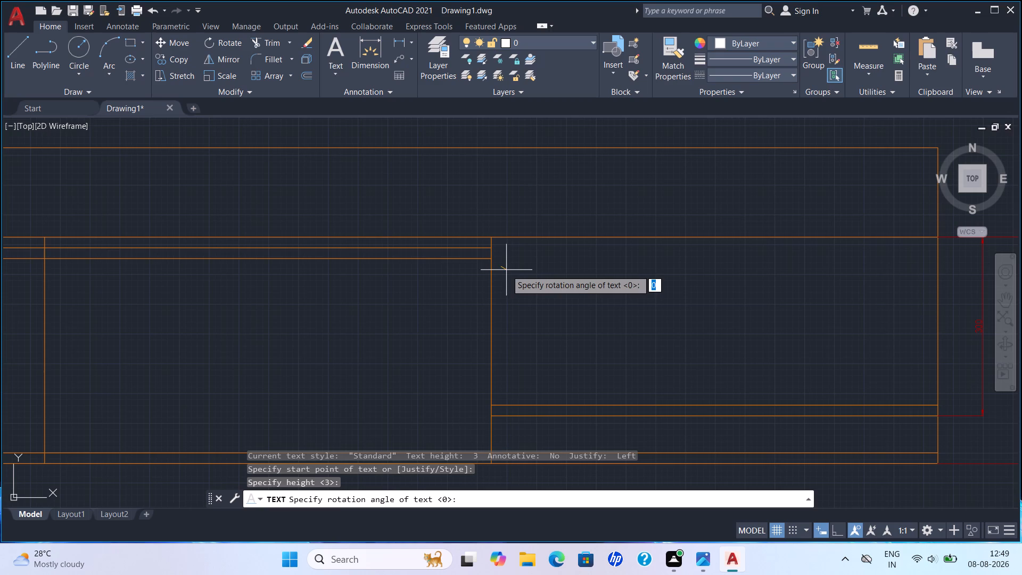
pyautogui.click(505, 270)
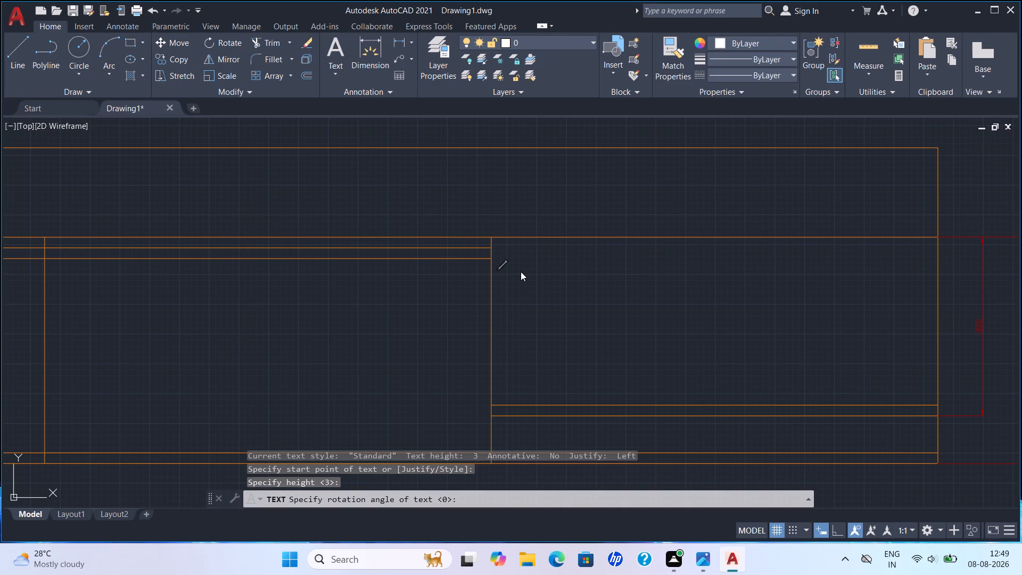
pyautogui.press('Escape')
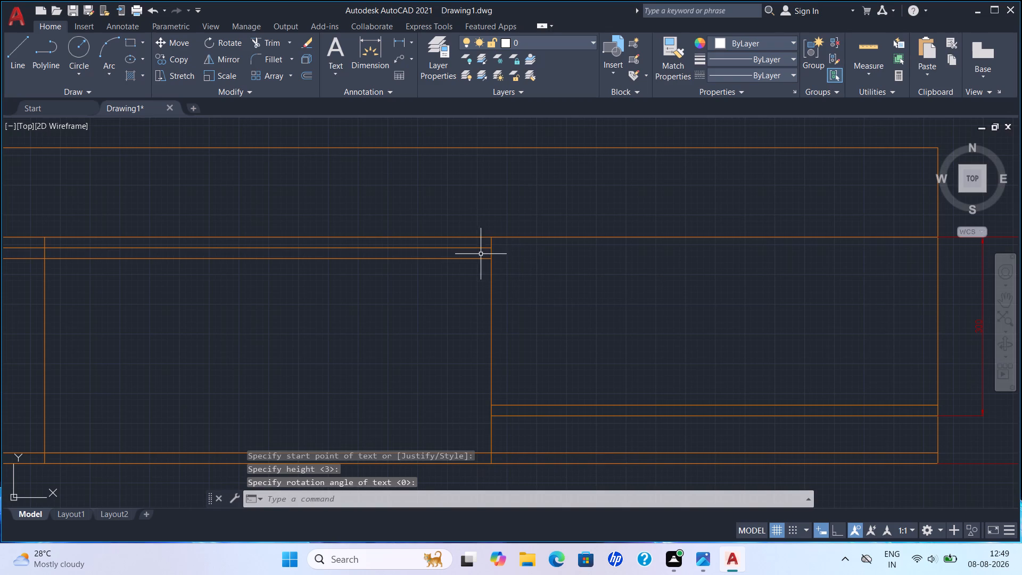
# Start a single-line text label inside the right-end bay of the TV unit.
pyautogui.press('d')
pyautogui.press('t')
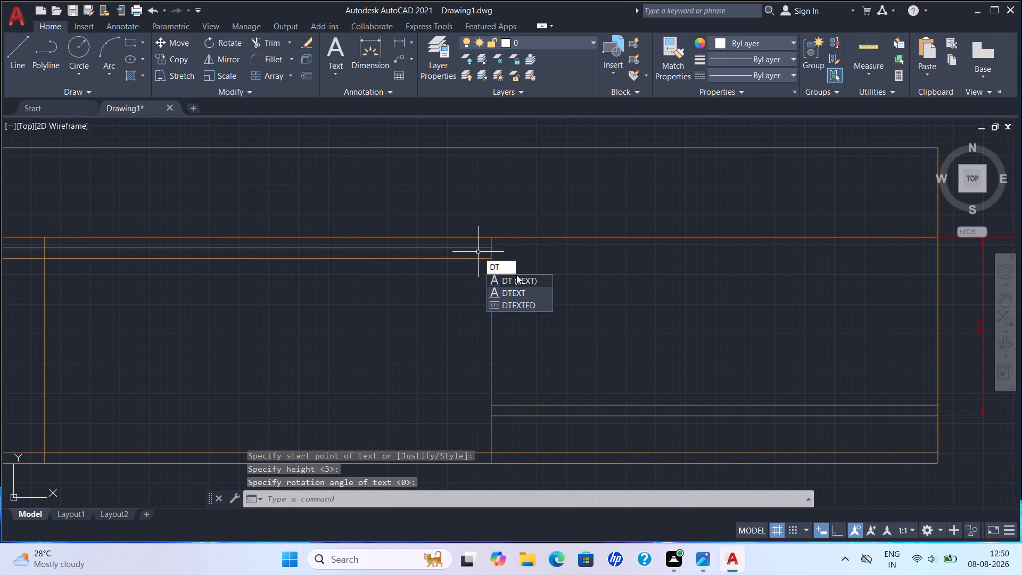
pyautogui.click(513, 281)
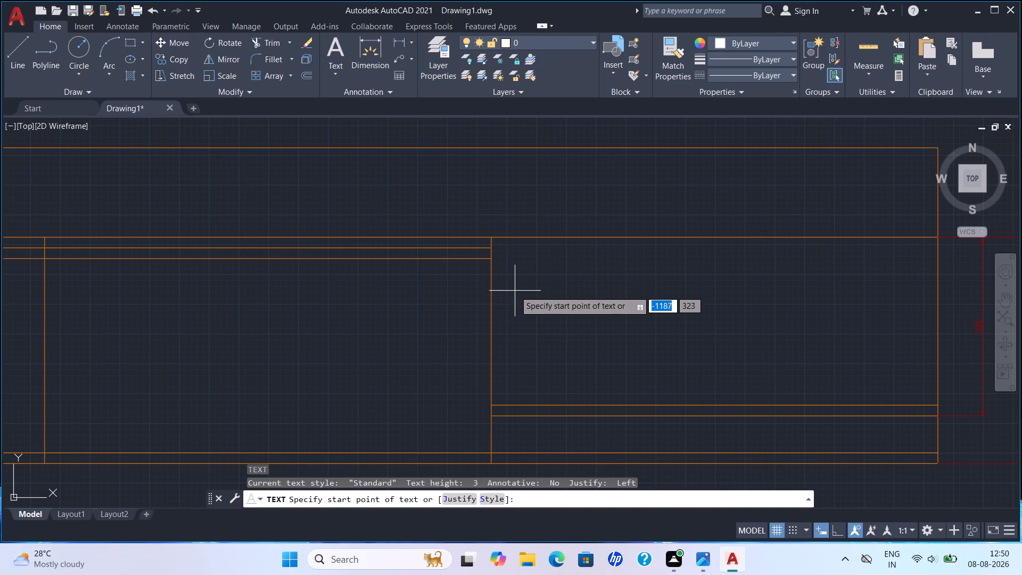
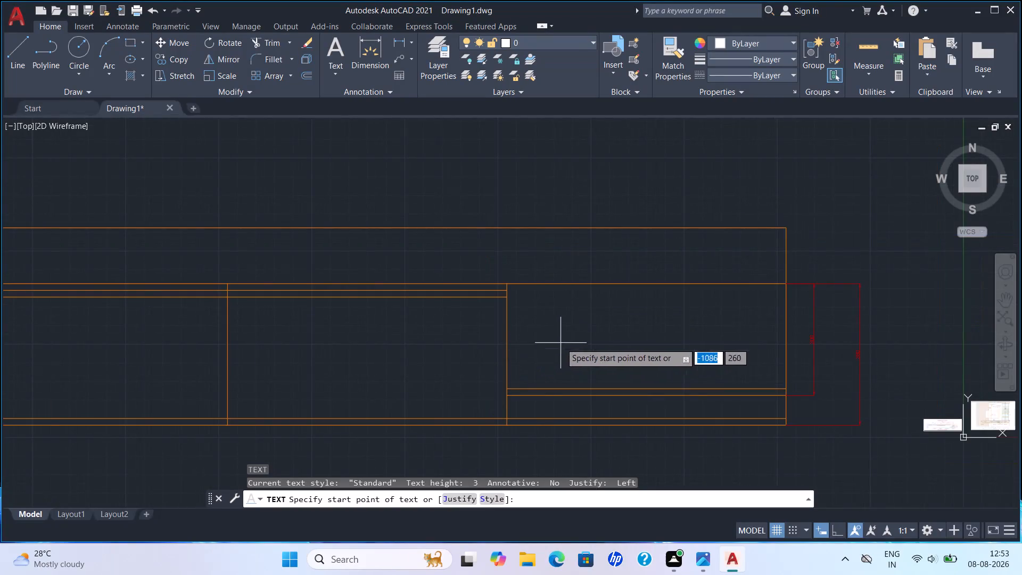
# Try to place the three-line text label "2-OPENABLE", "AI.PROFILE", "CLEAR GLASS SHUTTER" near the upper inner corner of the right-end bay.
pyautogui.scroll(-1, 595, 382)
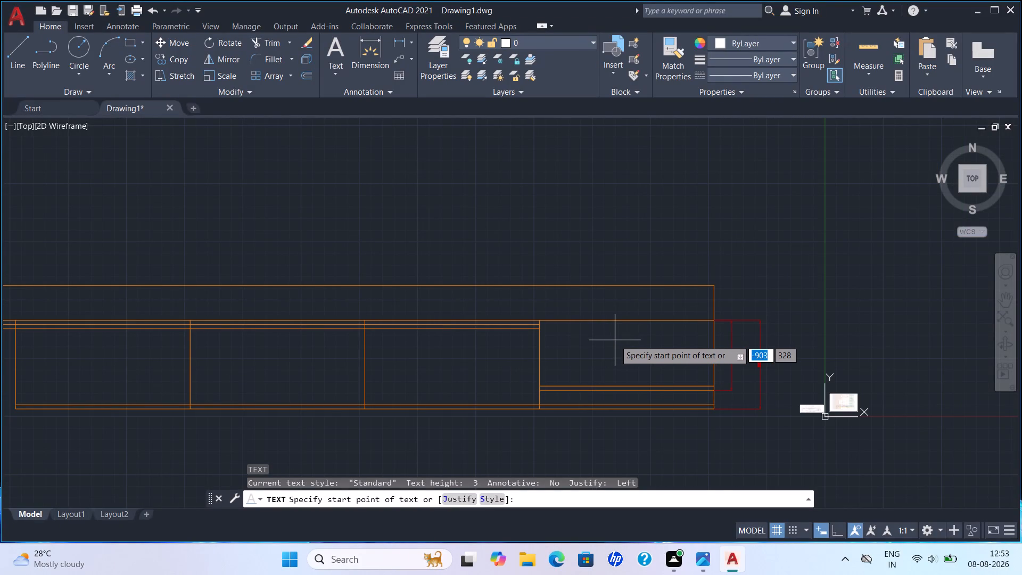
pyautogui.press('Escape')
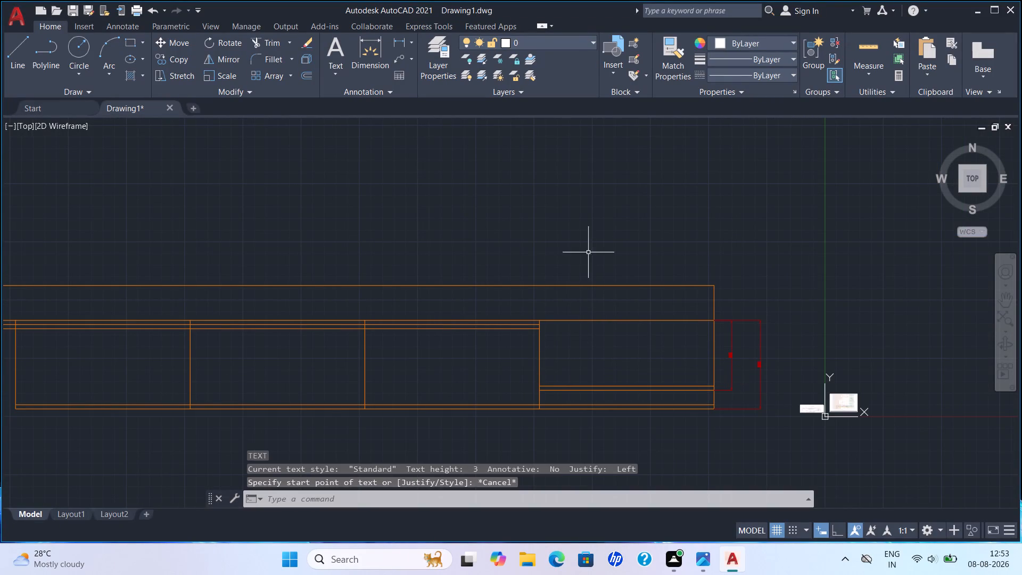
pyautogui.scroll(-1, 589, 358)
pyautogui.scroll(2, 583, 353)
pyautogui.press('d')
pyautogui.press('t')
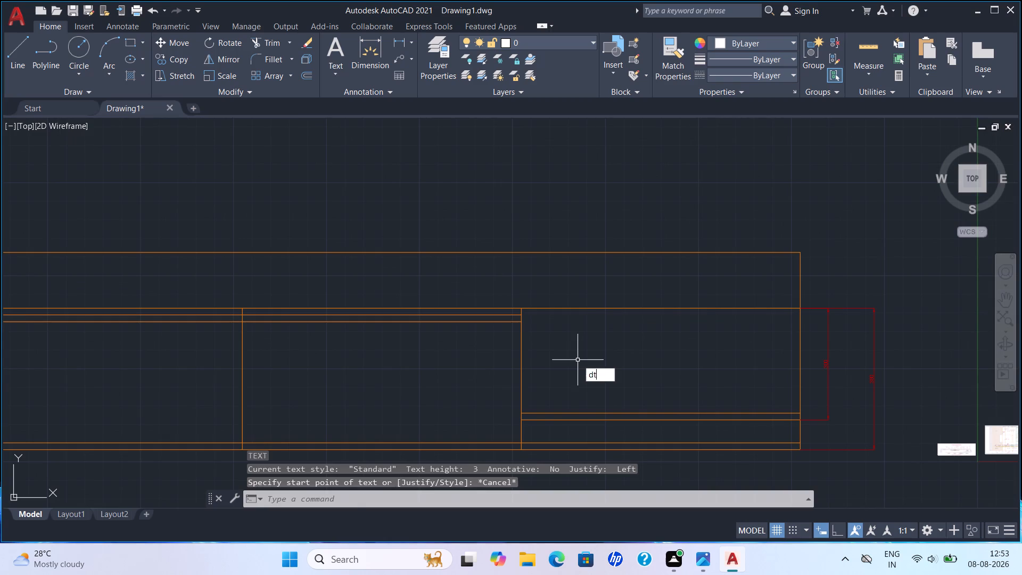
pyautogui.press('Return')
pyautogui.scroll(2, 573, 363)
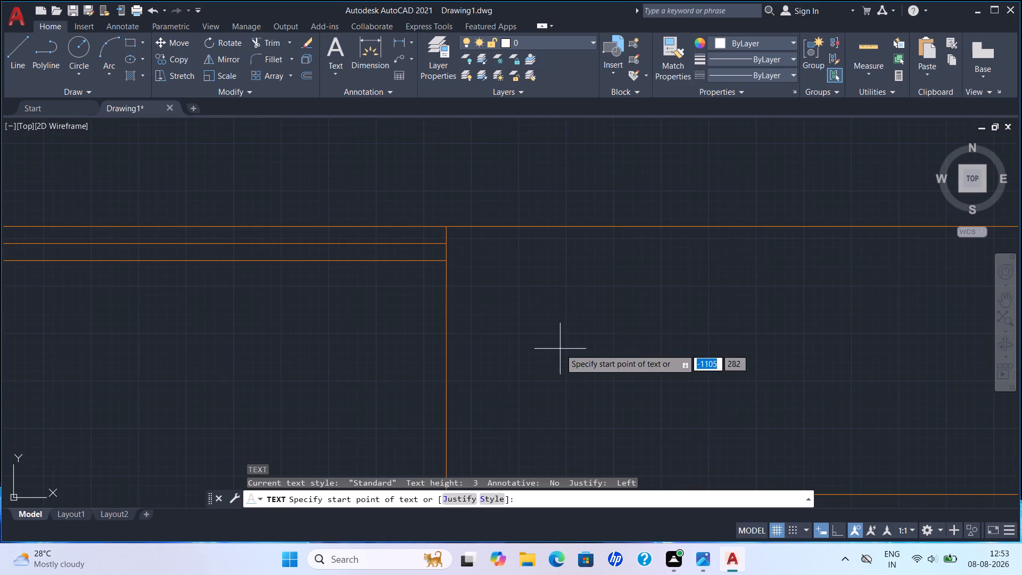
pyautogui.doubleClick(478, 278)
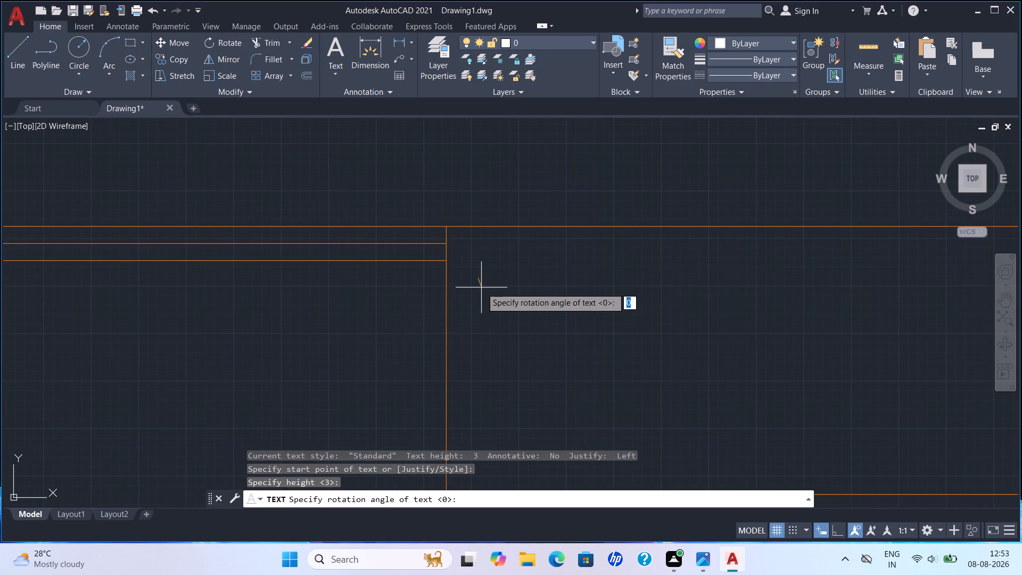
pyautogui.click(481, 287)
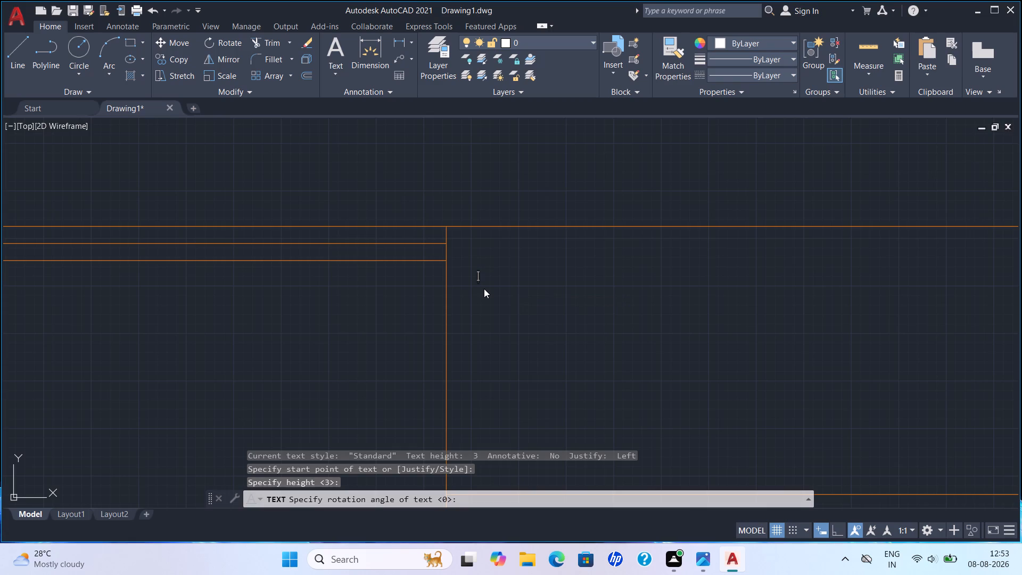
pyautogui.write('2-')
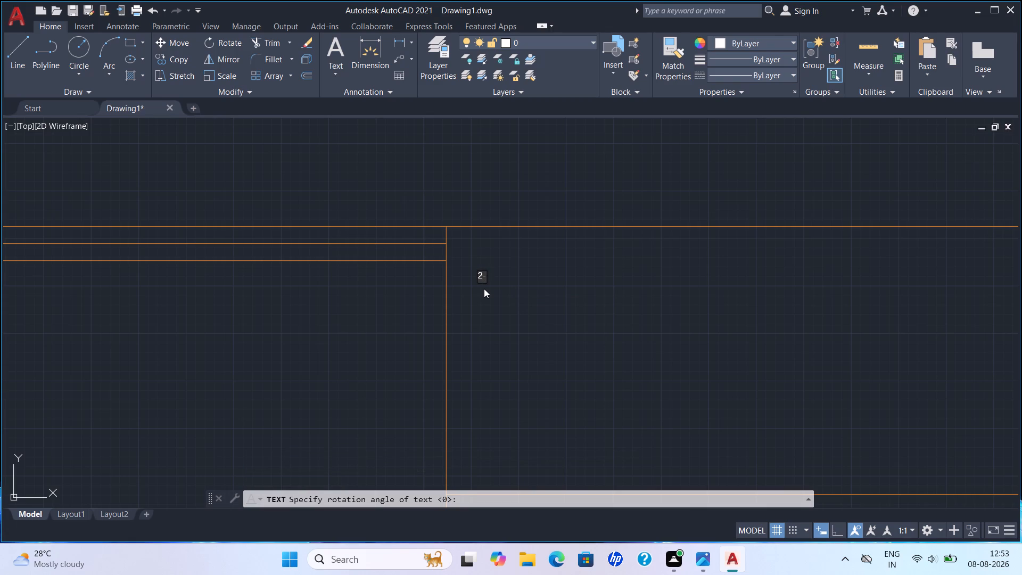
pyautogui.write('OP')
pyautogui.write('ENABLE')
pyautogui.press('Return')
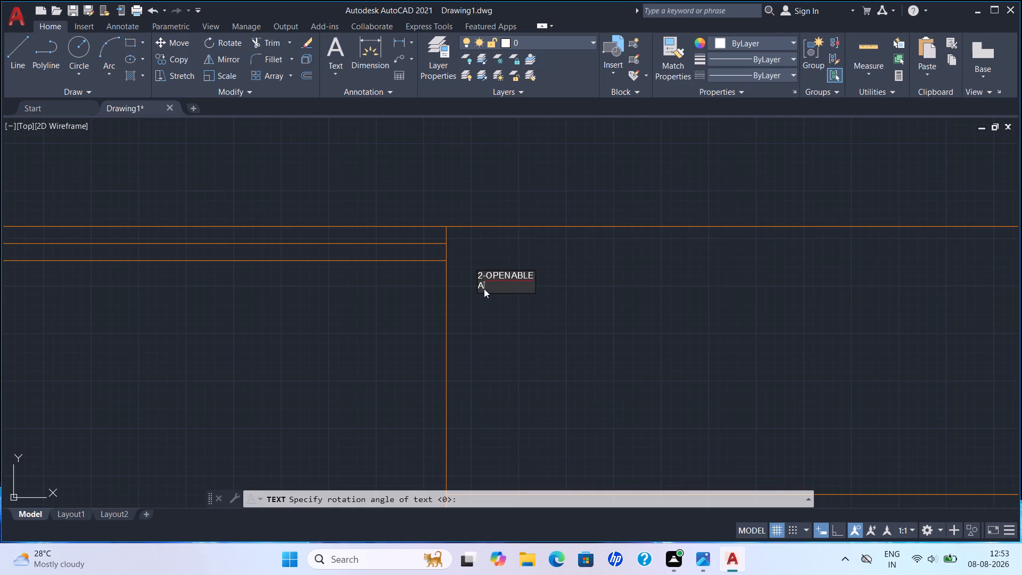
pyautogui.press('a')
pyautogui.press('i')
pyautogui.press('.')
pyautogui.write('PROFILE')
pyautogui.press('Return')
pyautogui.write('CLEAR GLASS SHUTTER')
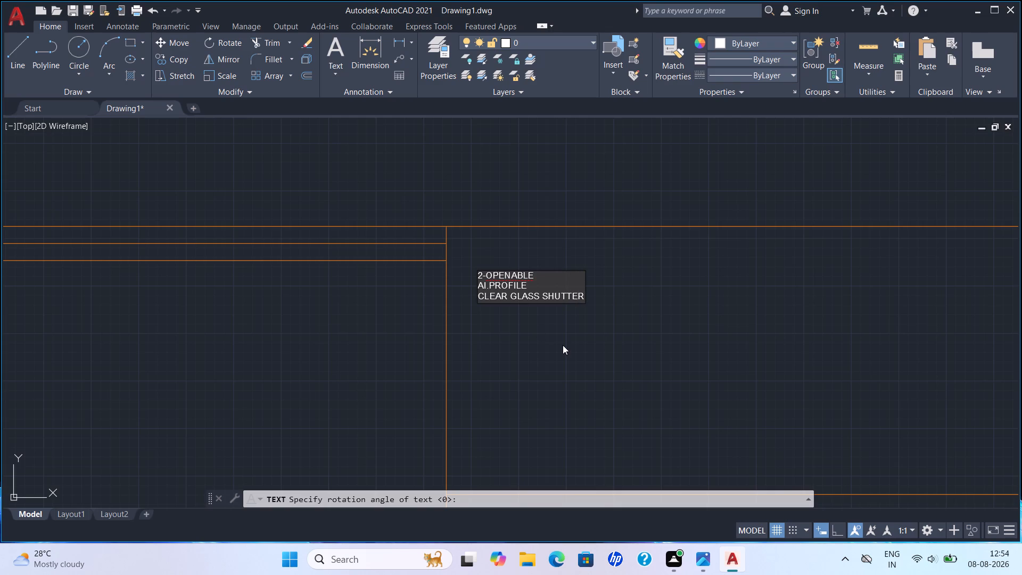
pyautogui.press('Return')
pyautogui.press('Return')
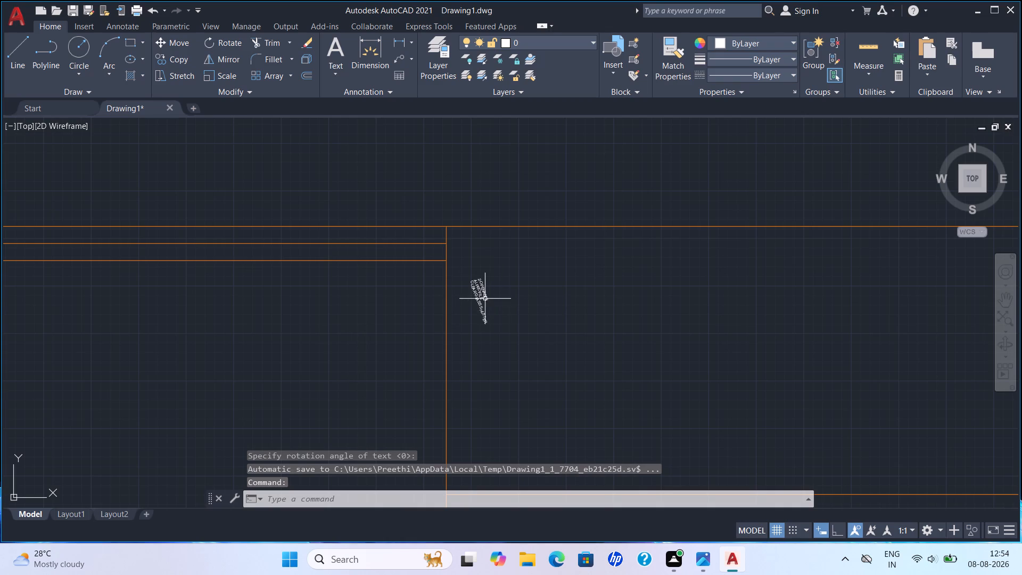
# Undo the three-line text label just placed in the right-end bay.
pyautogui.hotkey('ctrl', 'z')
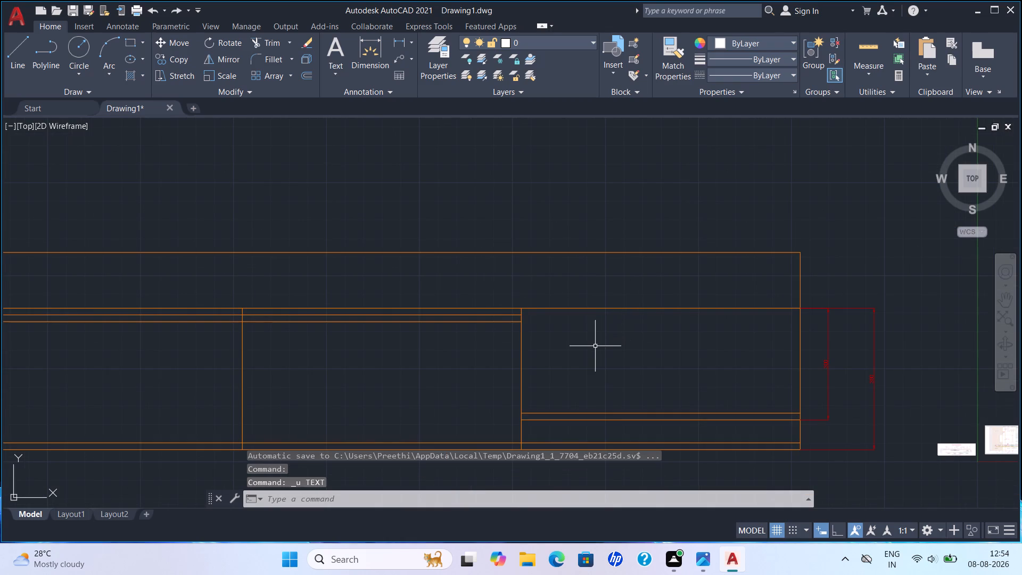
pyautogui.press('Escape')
# Label the right-end bay with height 3 text at 0 rotation, on three lines: "2-OPENABLE", "AI.PROFILE" and "CLEAR GLASS SHUTTER".
pyautogui.write('DT')
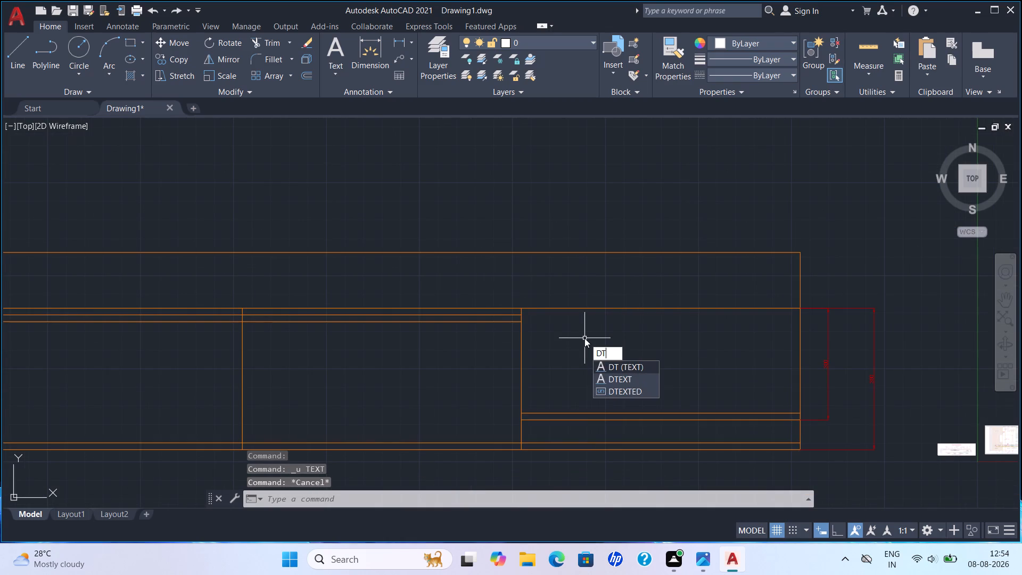
pyautogui.click(625, 367)
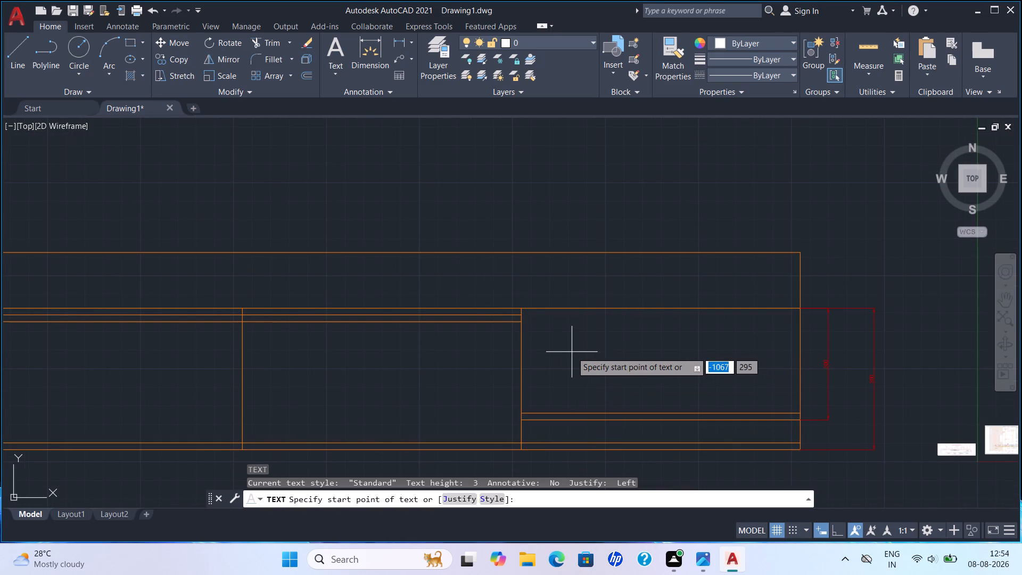
pyautogui.scroll(2, 559, 351)
pyautogui.scroll(-1, 629, 333)
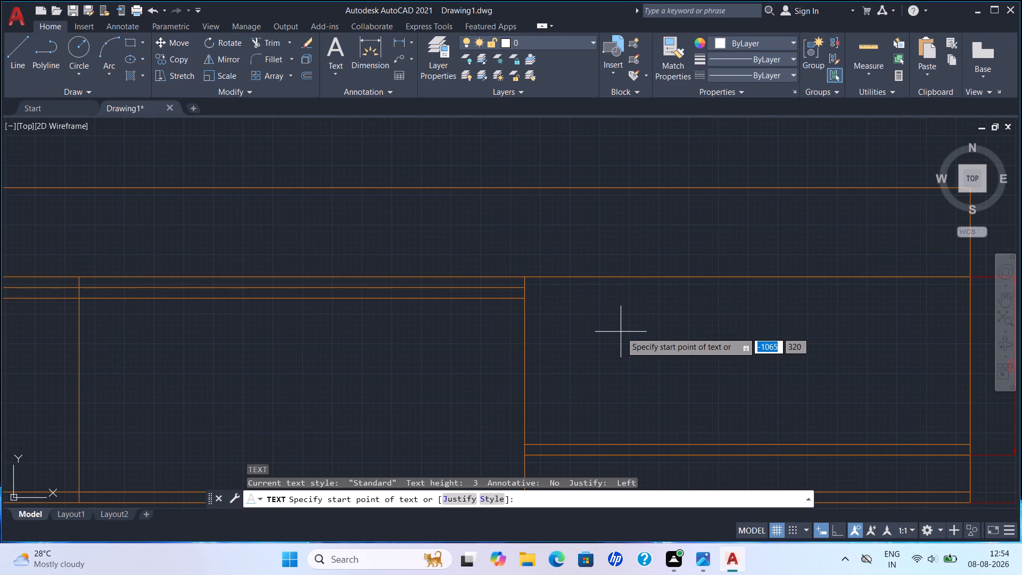
pyautogui.scroll(-1, 621, 332)
pyautogui.moveTo(613, 331); pyautogui.dragTo(490, 344, button='middle')
pyautogui.scroll(1, 526, 362)
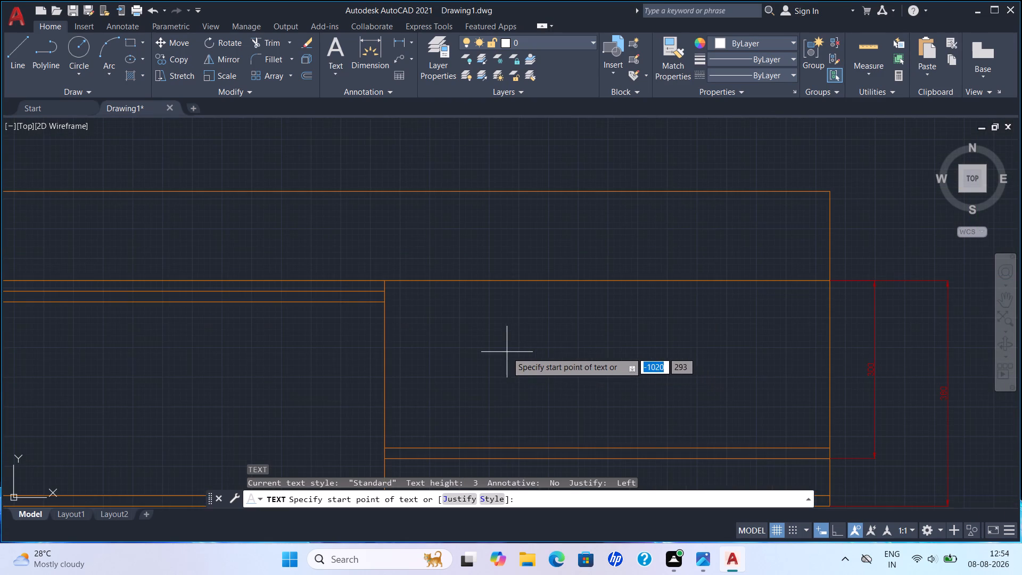
pyautogui.doubleClick(502, 343)
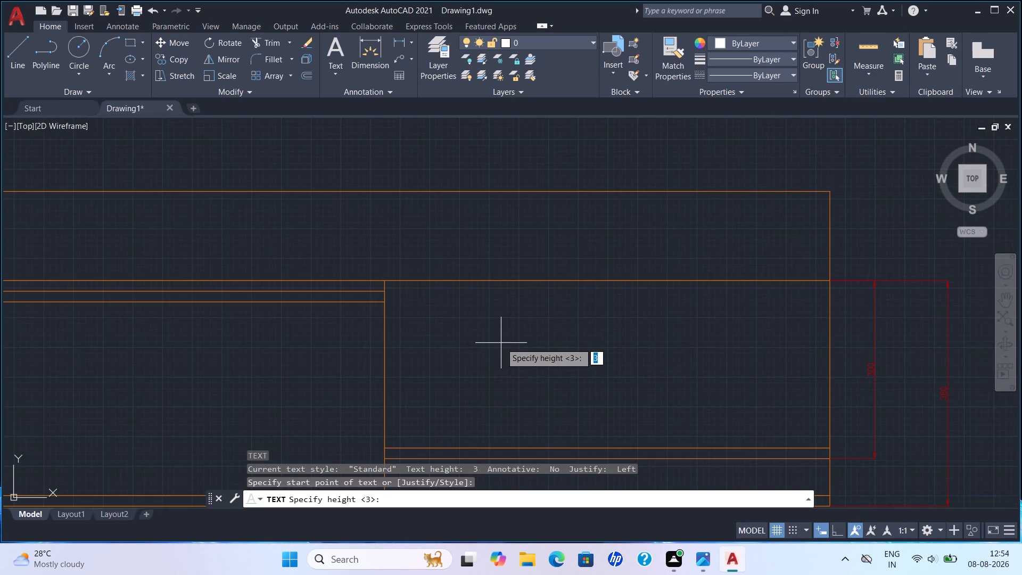
pyautogui.click(501, 343)
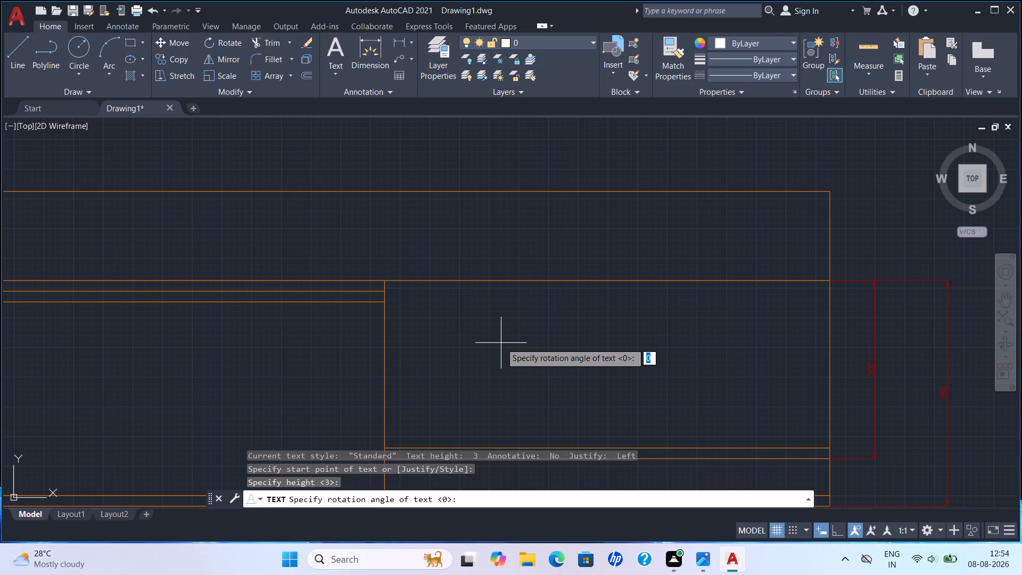
pyautogui.press('0')
pyautogui.press('Return')
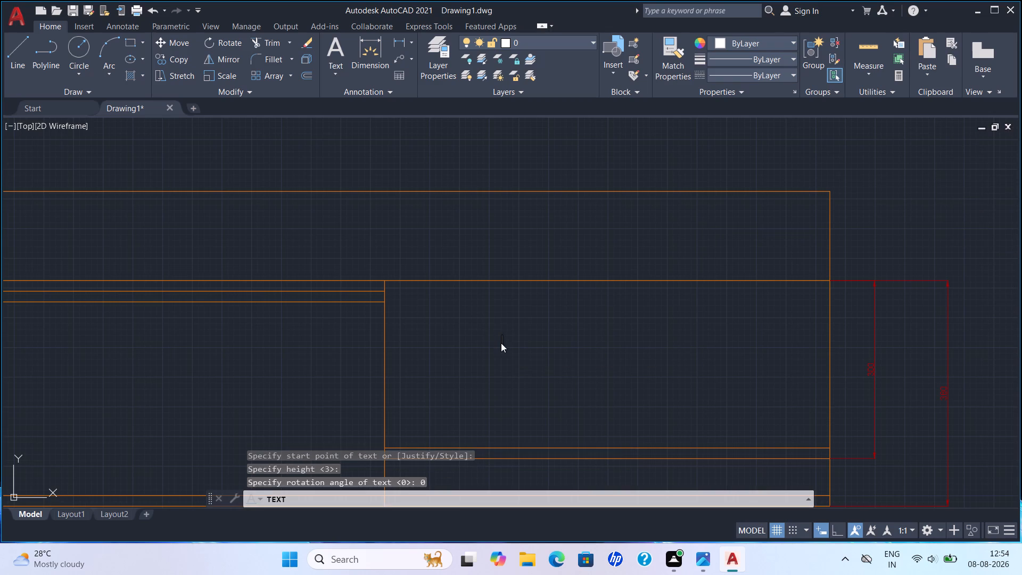
pyautogui.press('2')
pyautogui.press('-')
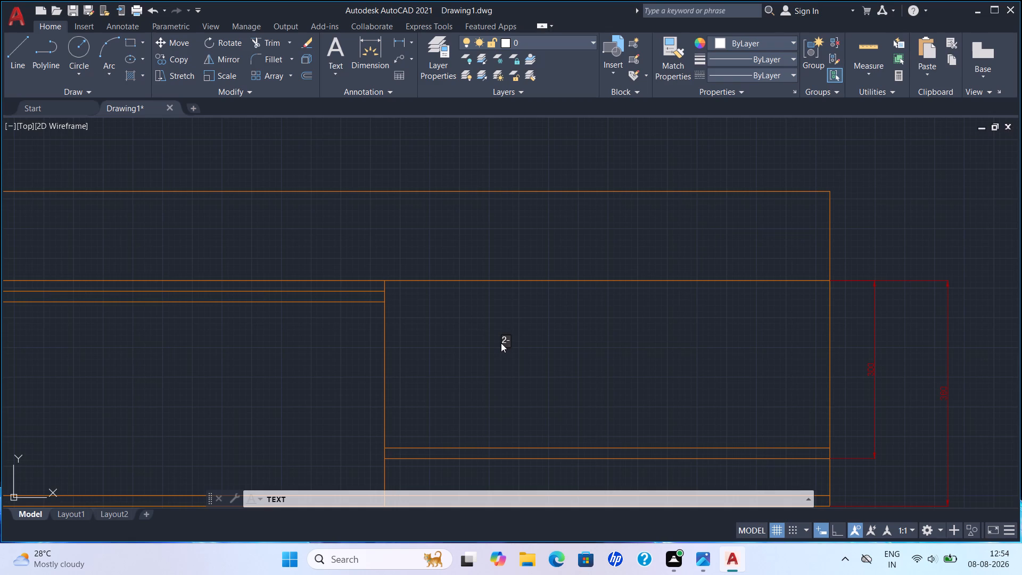
pyautogui.write('OPENABLE')
pyautogui.press('Return')
pyautogui.write('AI')
pyautogui.press('.')
pyautogui.write('PROFILE')
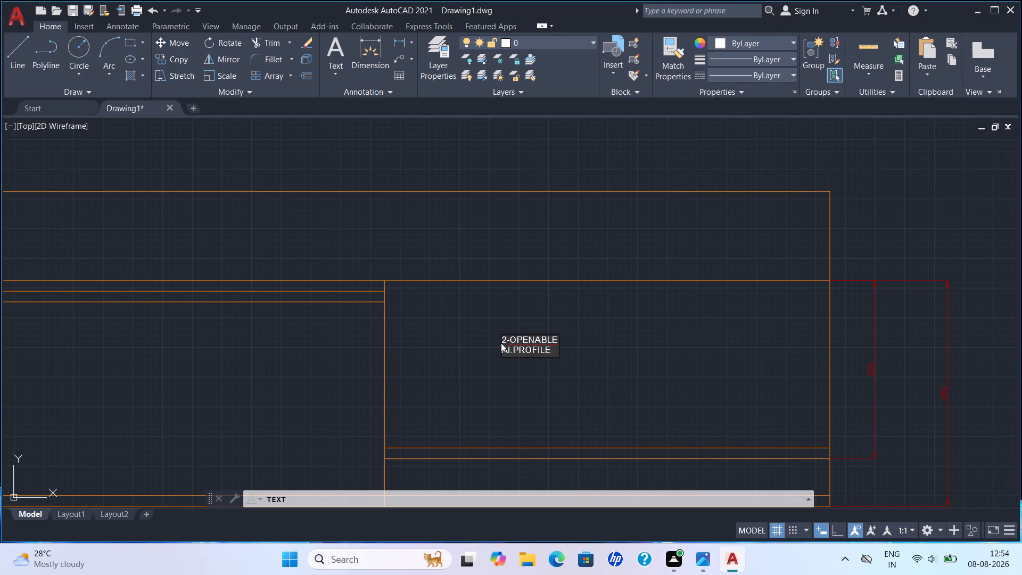
pyautogui.press('Return')
pyautogui.write('CLEAR GLASS SHUTTER')
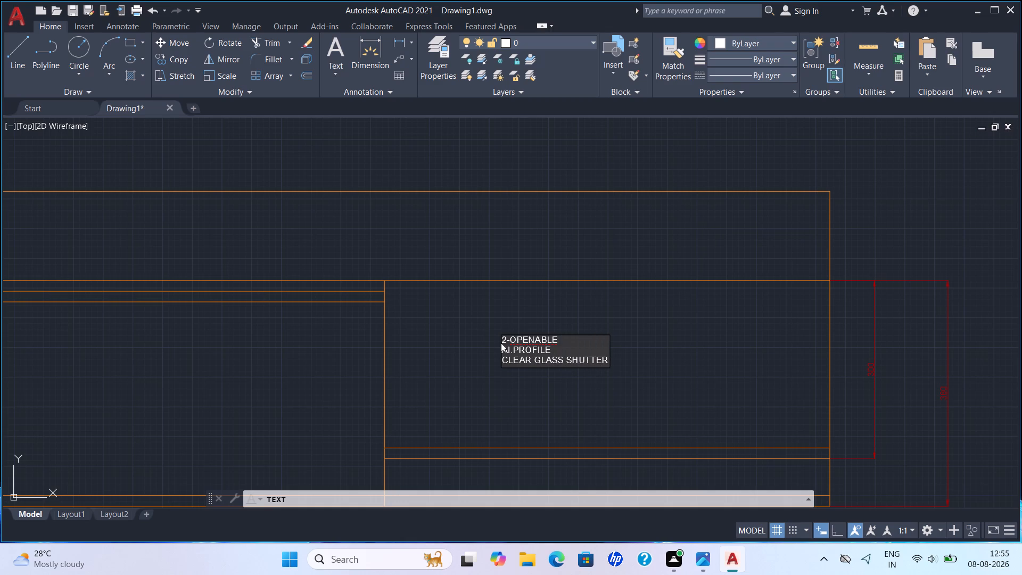
pyautogui.press('Return')
pyautogui.press('Return')
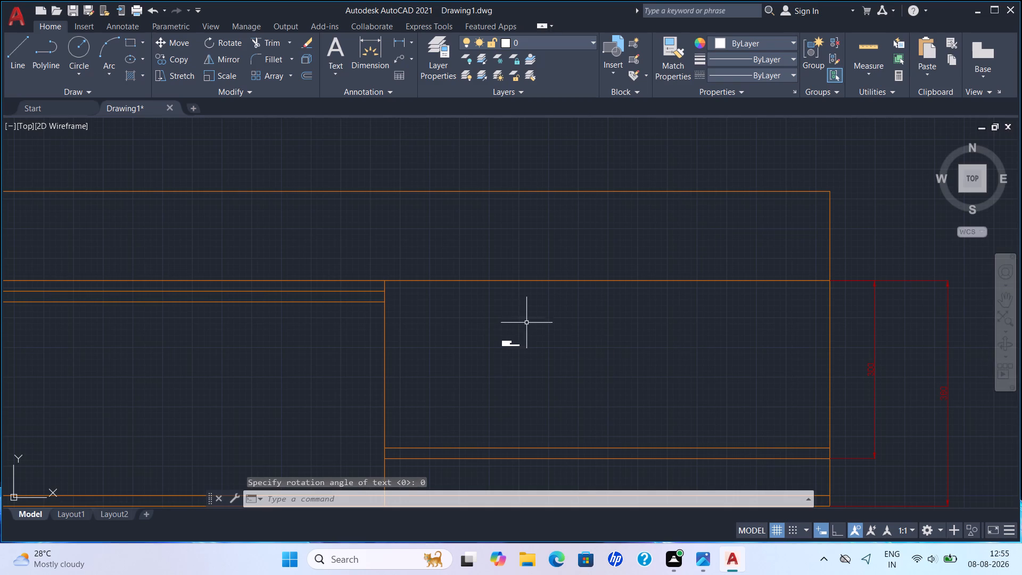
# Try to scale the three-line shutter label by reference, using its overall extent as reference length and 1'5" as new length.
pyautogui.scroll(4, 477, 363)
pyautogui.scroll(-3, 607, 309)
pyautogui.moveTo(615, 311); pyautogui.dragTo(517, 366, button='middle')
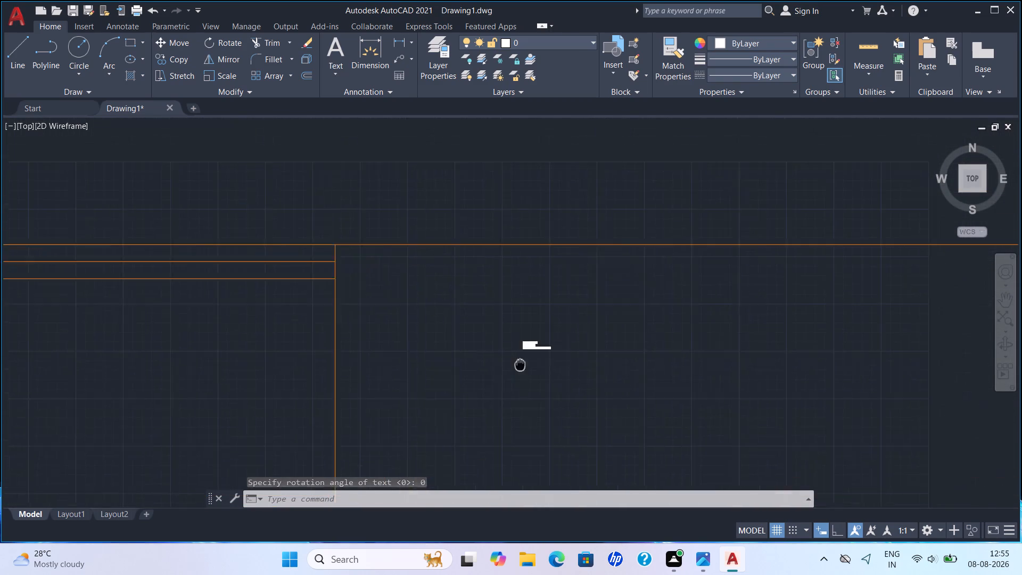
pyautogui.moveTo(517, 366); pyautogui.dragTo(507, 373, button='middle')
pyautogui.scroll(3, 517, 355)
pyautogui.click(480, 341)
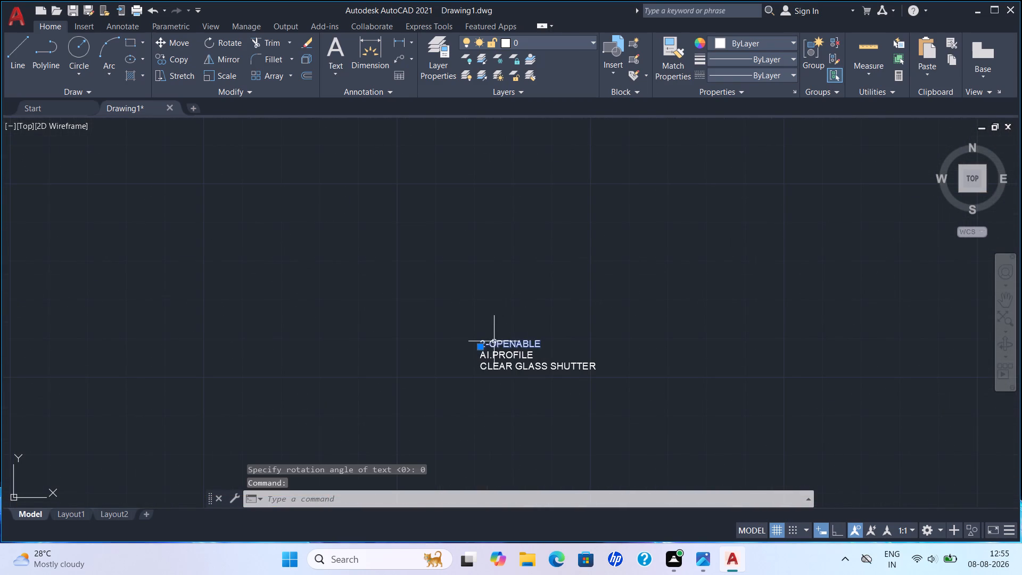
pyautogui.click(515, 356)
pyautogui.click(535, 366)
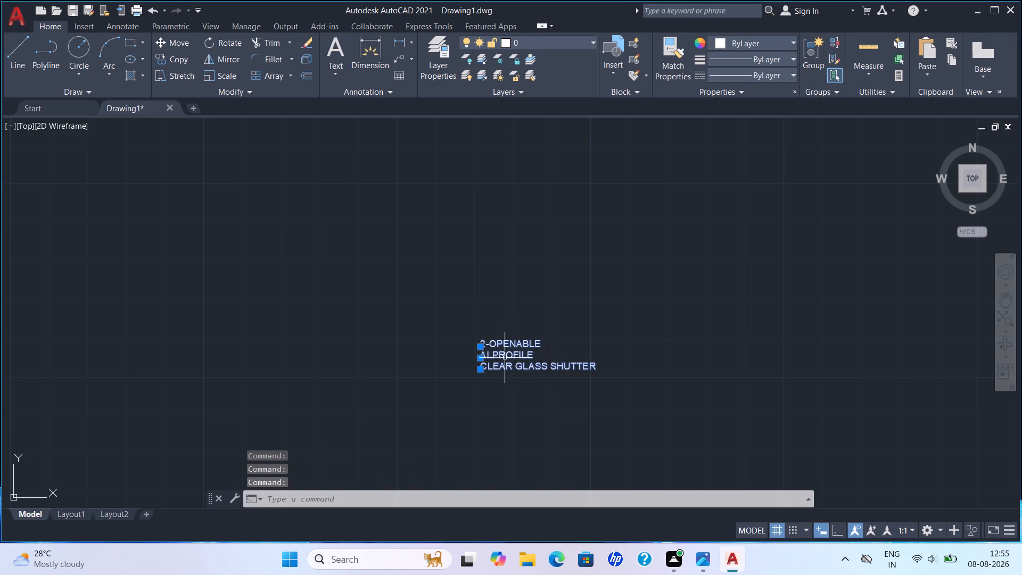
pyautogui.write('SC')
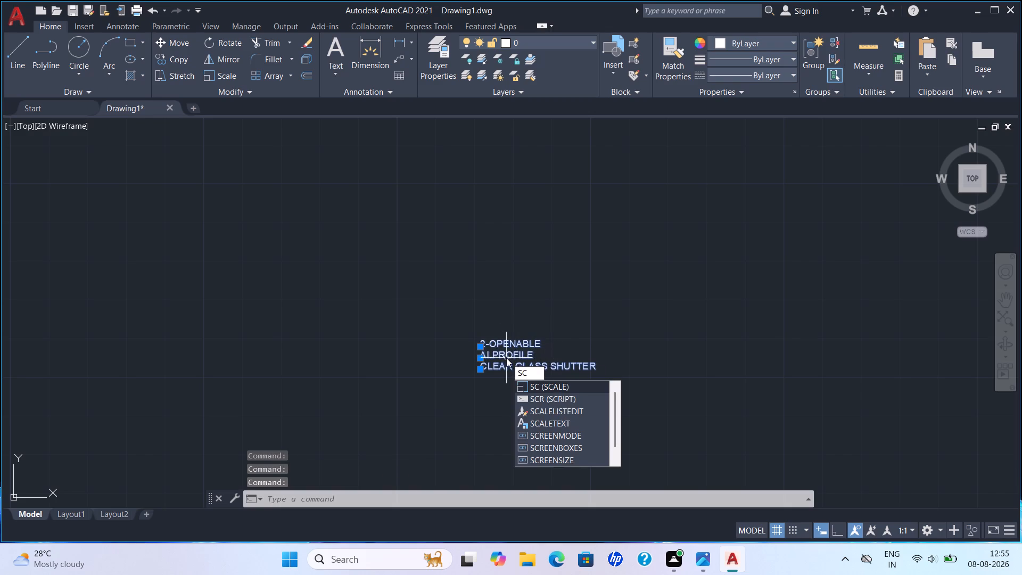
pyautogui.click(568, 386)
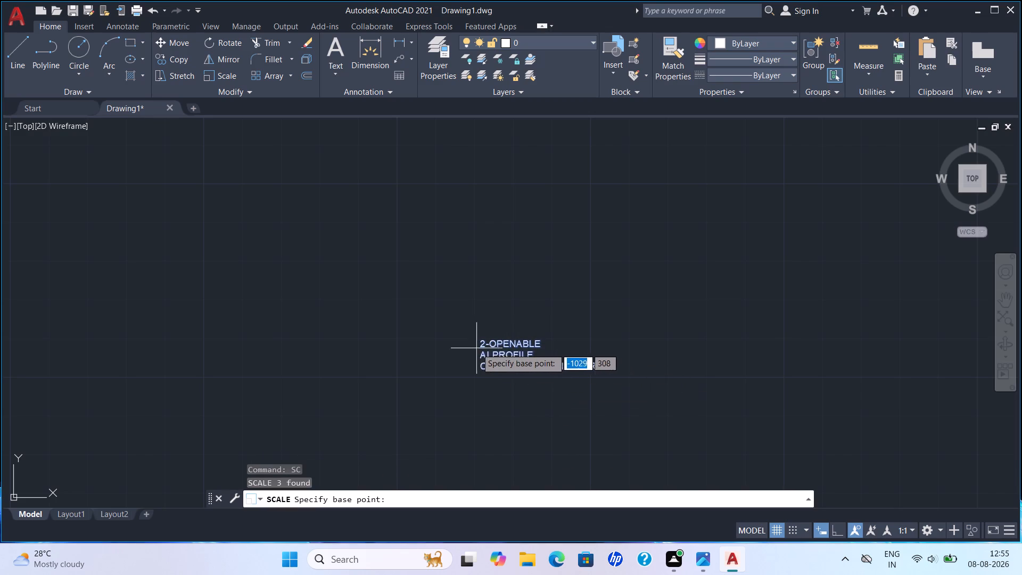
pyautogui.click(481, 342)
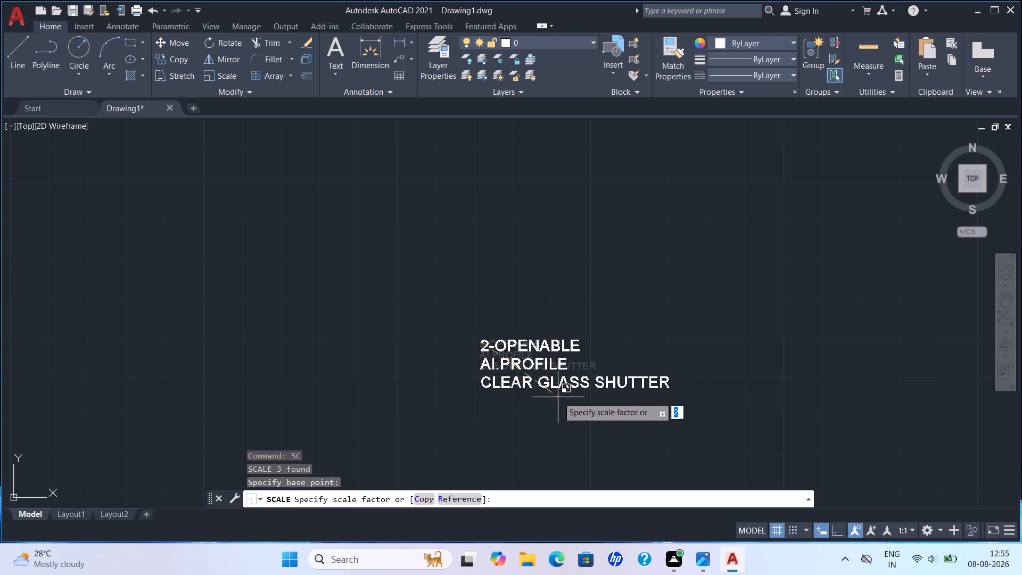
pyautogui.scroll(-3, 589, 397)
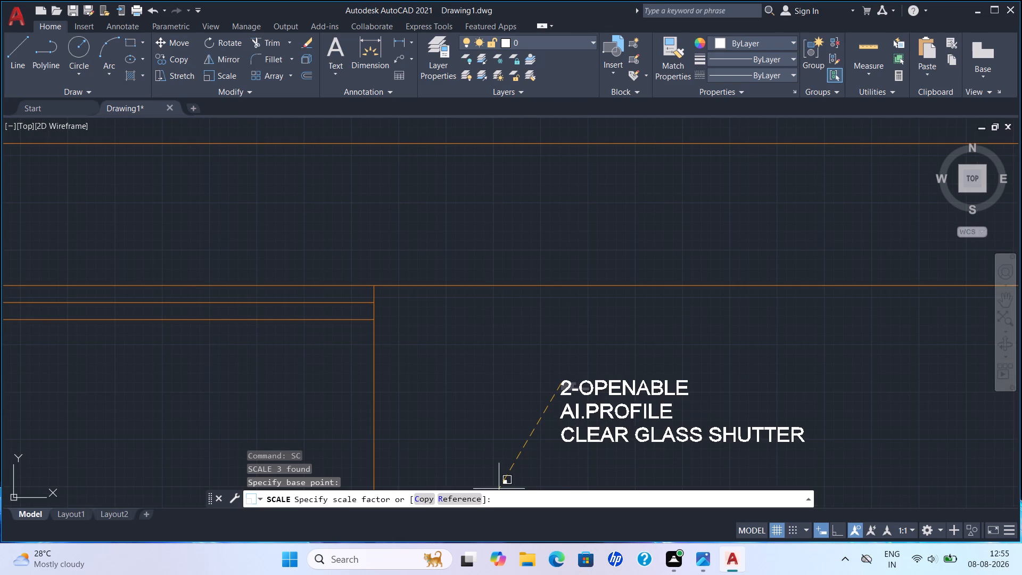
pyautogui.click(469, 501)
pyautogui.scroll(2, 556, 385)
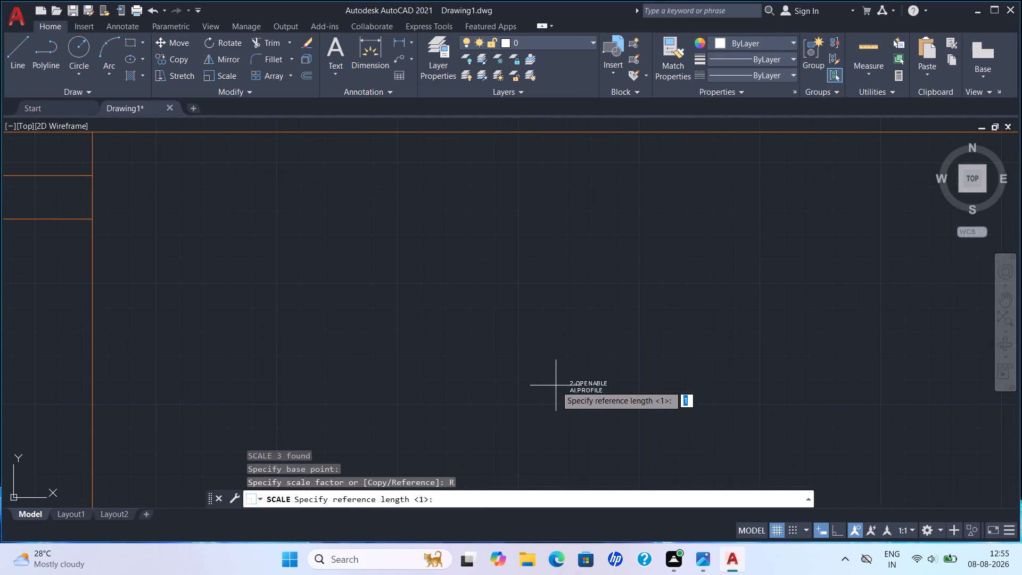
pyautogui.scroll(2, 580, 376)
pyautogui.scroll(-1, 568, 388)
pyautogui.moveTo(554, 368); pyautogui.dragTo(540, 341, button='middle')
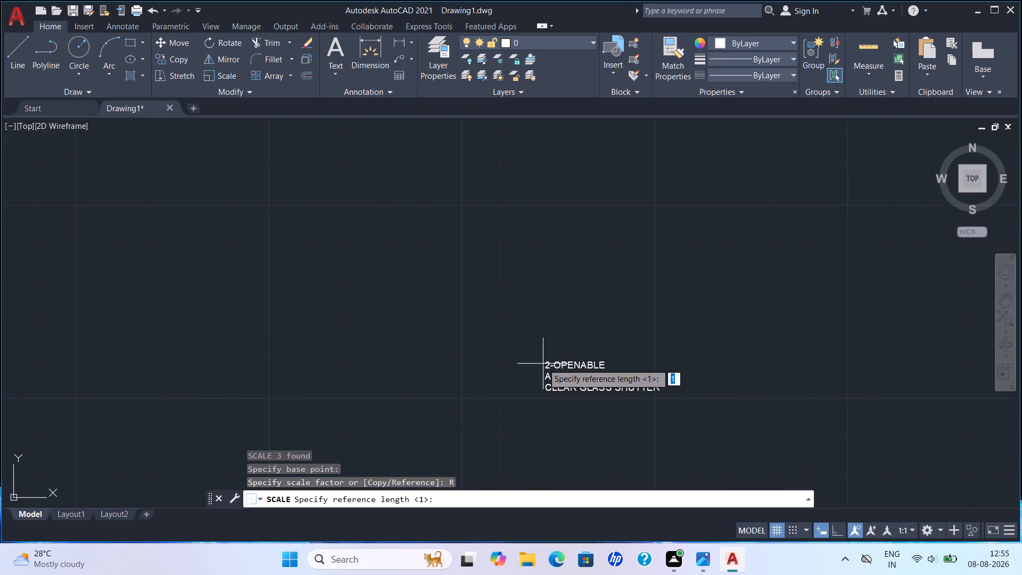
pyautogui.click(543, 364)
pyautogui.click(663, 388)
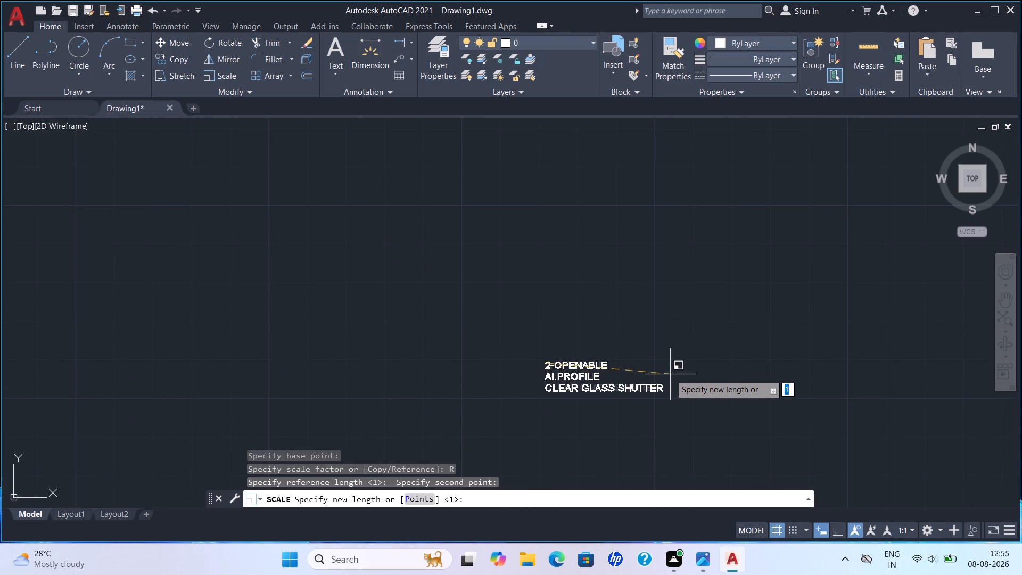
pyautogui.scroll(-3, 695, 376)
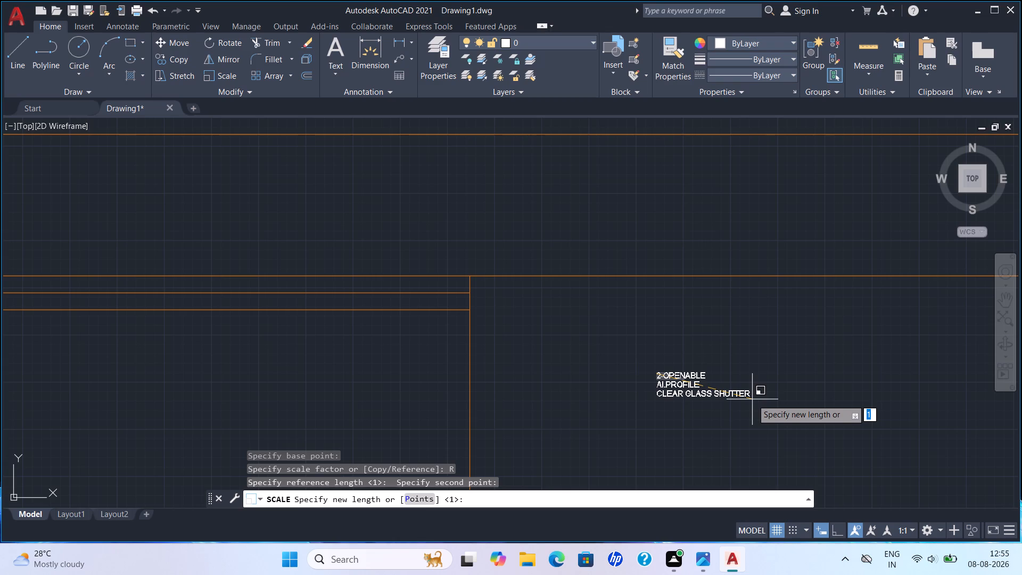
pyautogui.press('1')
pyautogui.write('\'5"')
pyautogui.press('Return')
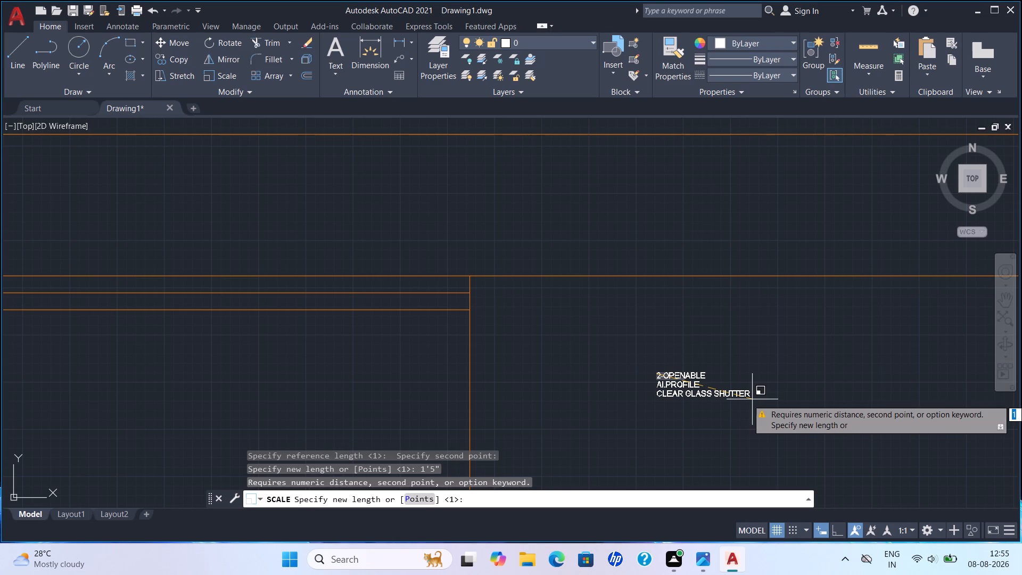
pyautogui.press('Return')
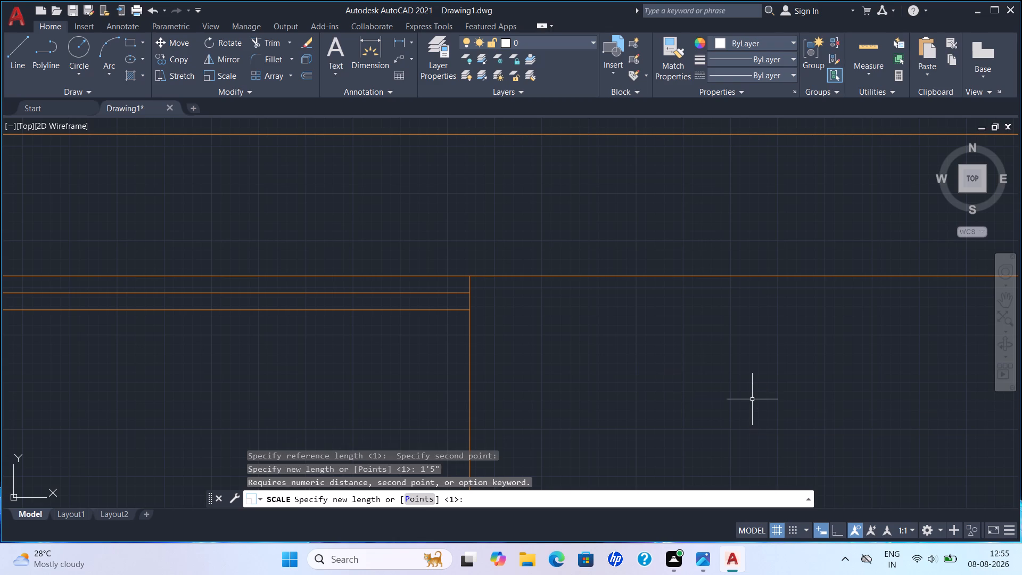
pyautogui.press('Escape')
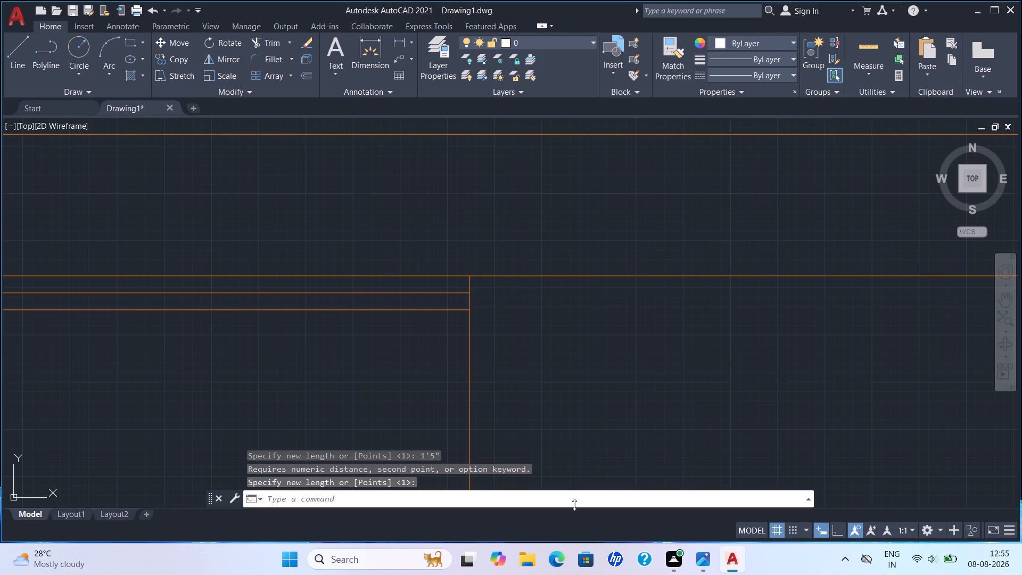
# Set the Standard text style's height to 40 and make that style current.
pyautogui.write('ST')
pyautogui.press('Return')
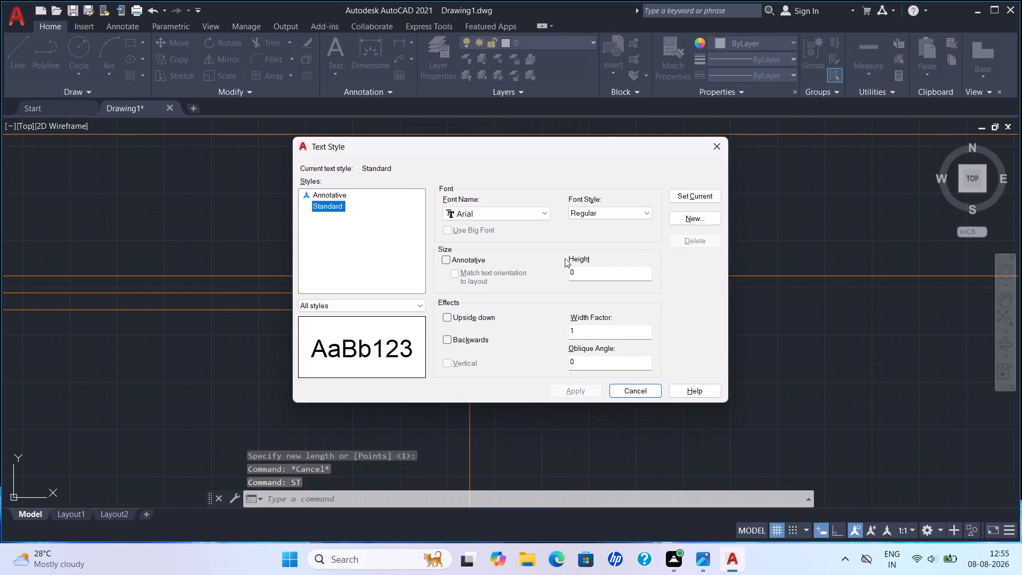
pyautogui.click(587, 274)
pyautogui.press('BackSpace')
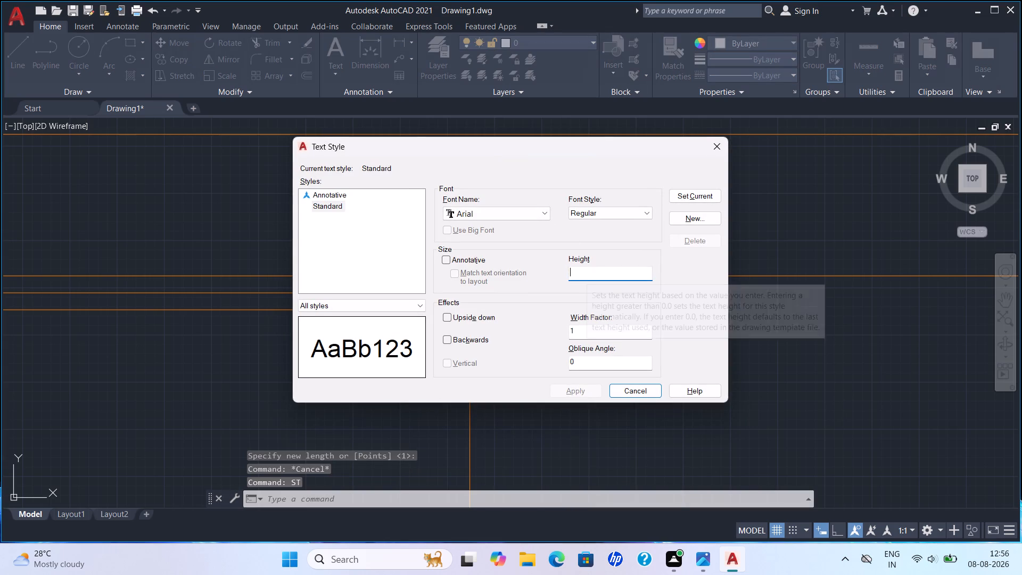
pyautogui.write("1'")
pyautogui.press('Return')
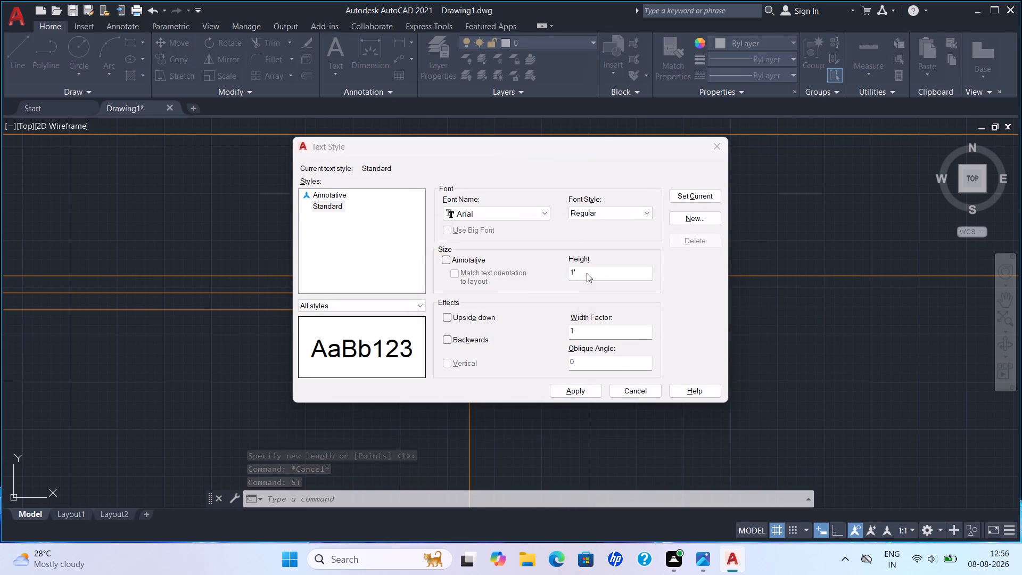
pyautogui.click(575, 319)
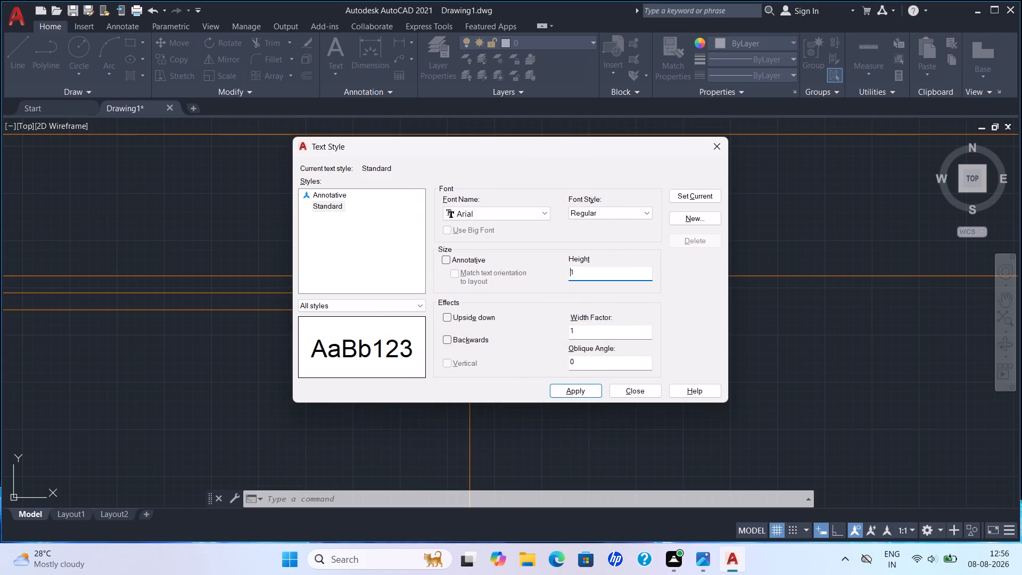
pyautogui.click(580, 272)
pyautogui.press('BackSpace')
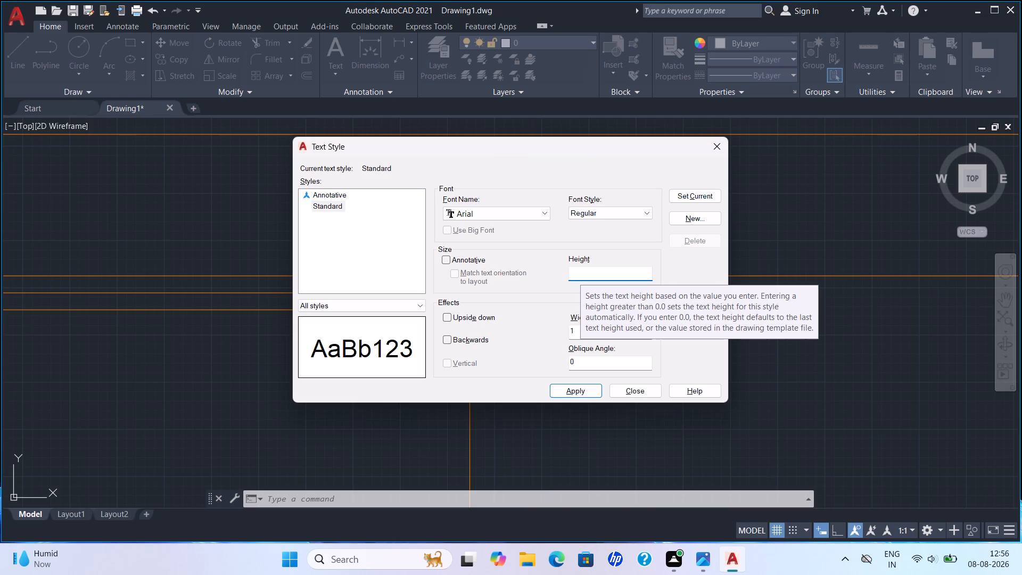
pyautogui.write('40')
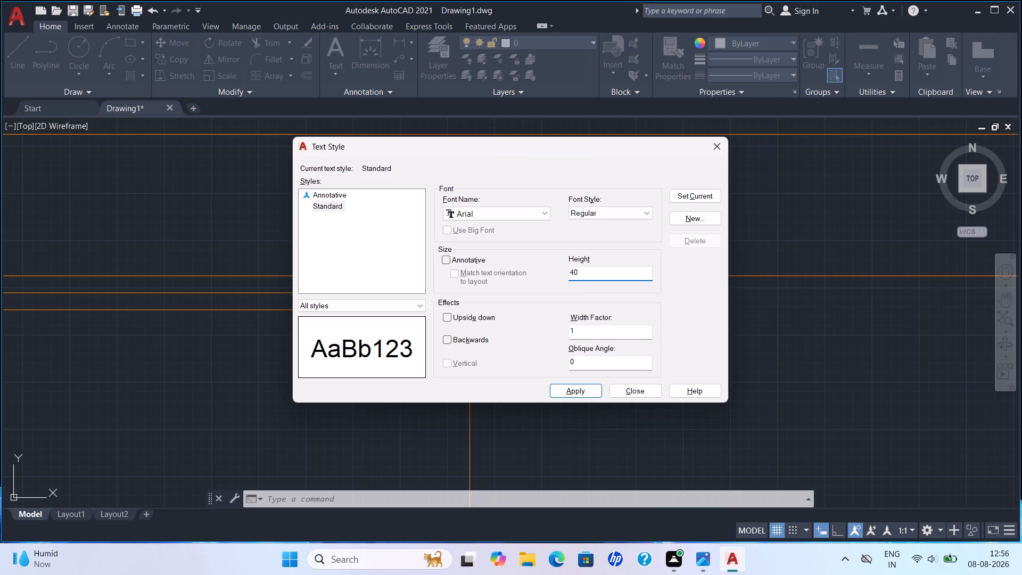
pyautogui.click(573, 392)
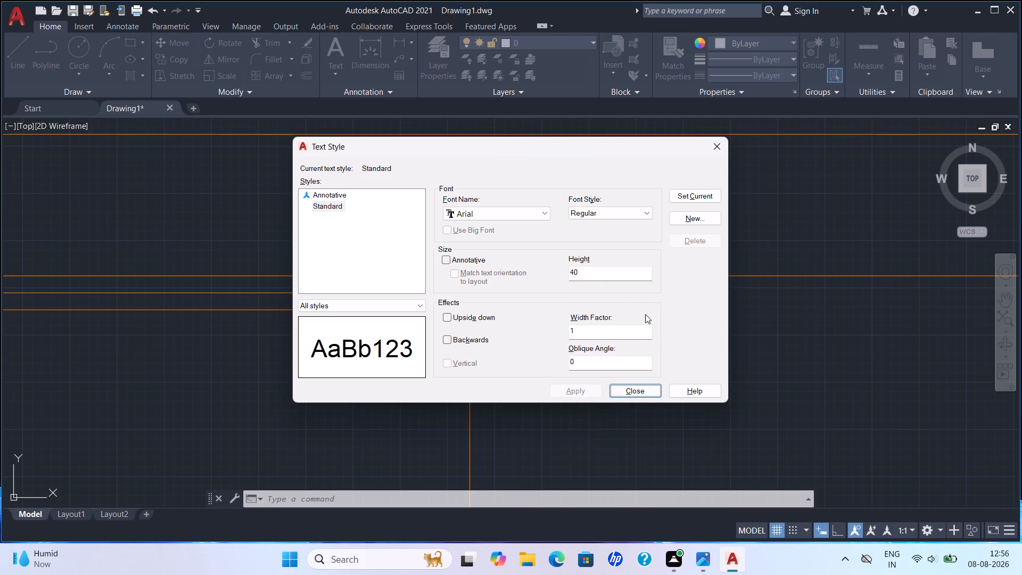
pyautogui.click(703, 191)
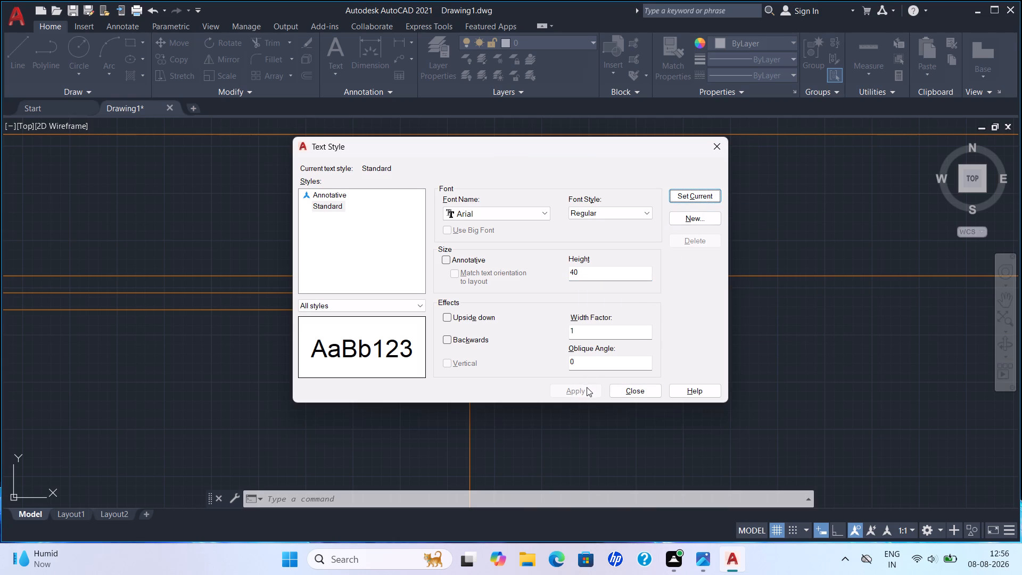
pyautogui.click(632, 390)
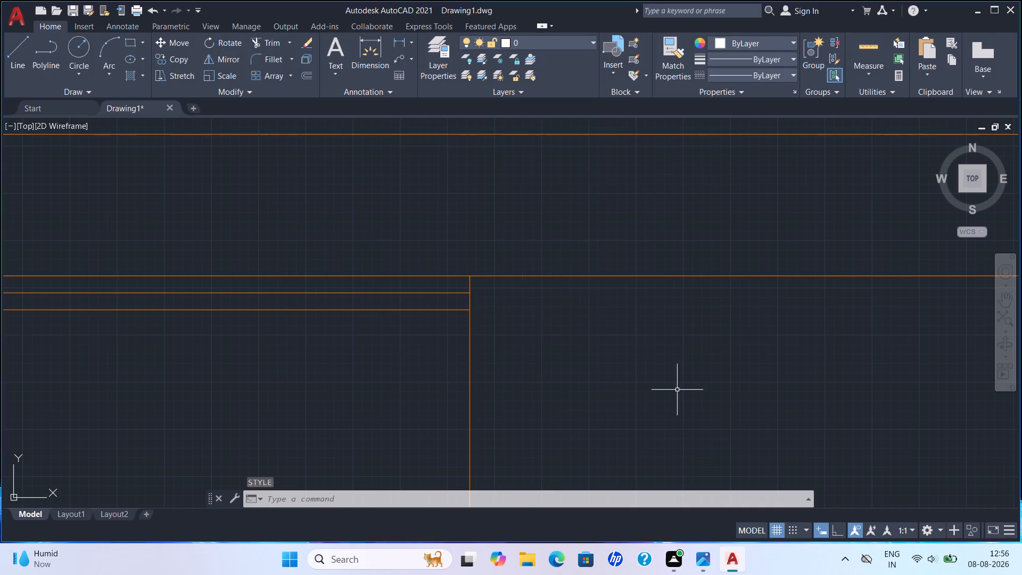
# Erase the three scaled text lines of the shutter label in the right-end bay.
pyautogui.scroll(-3, 623, 391)
pyautogui.moveTo(603, 384); pyautogui.dragTo(469, 349, button='middle')
pyautogui.scroll(7, 493, 361)
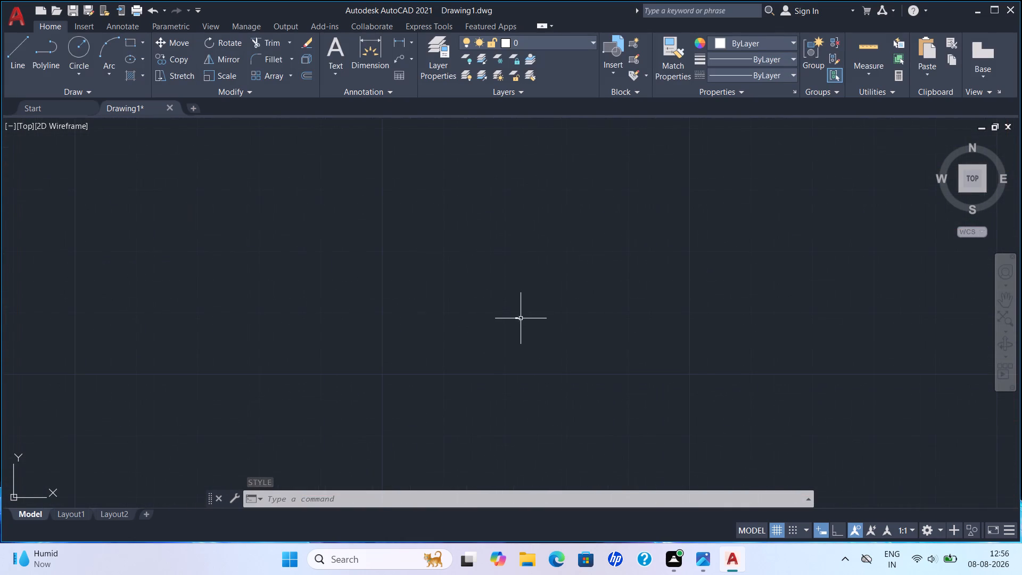
pyautogui.scroll(3, 518, 321)
pyautogui.click(513, 315)
pyautogui.click(513, 311)
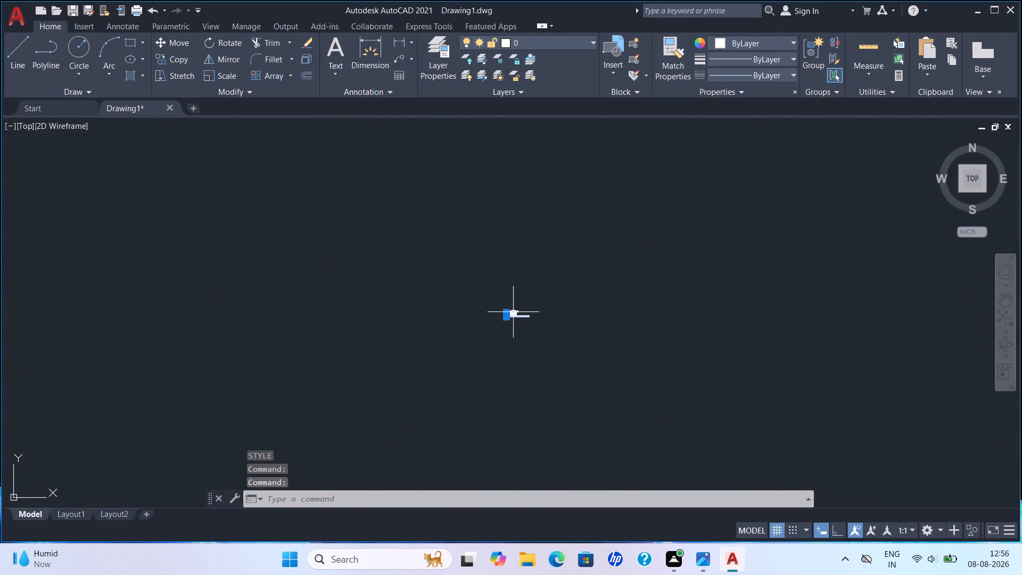
pyautogui.click(516, 313)
pyautogui.press('Delete')
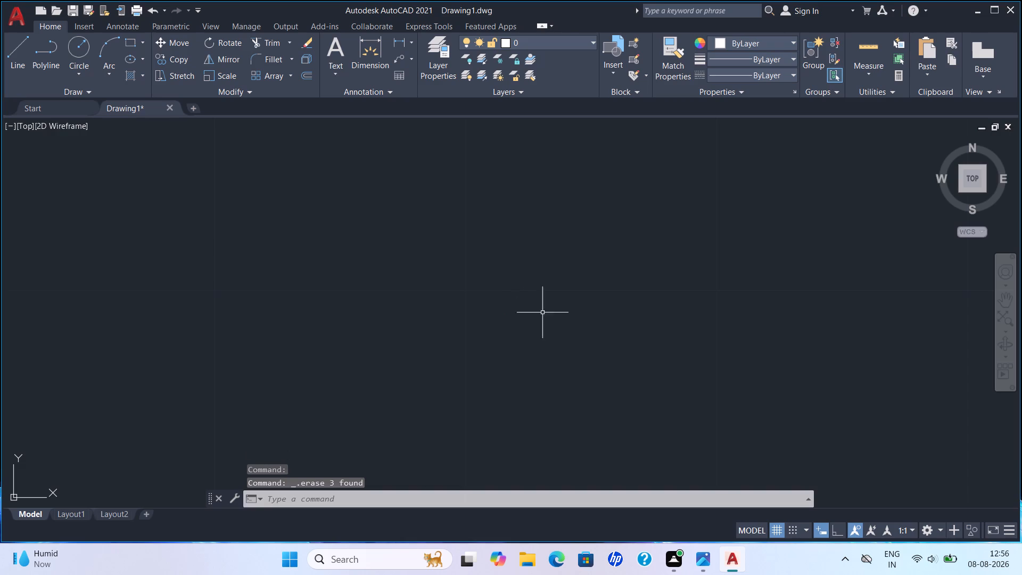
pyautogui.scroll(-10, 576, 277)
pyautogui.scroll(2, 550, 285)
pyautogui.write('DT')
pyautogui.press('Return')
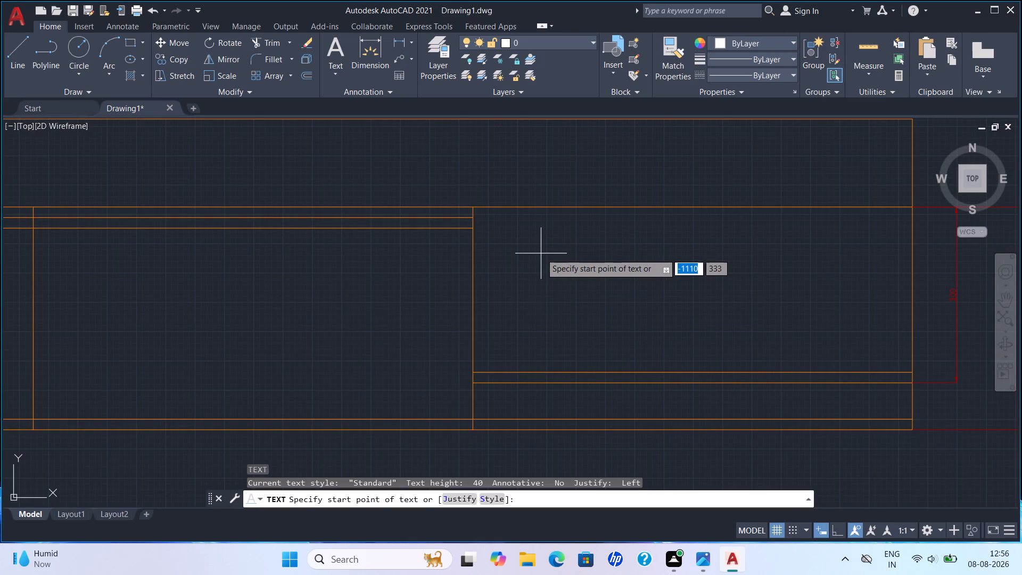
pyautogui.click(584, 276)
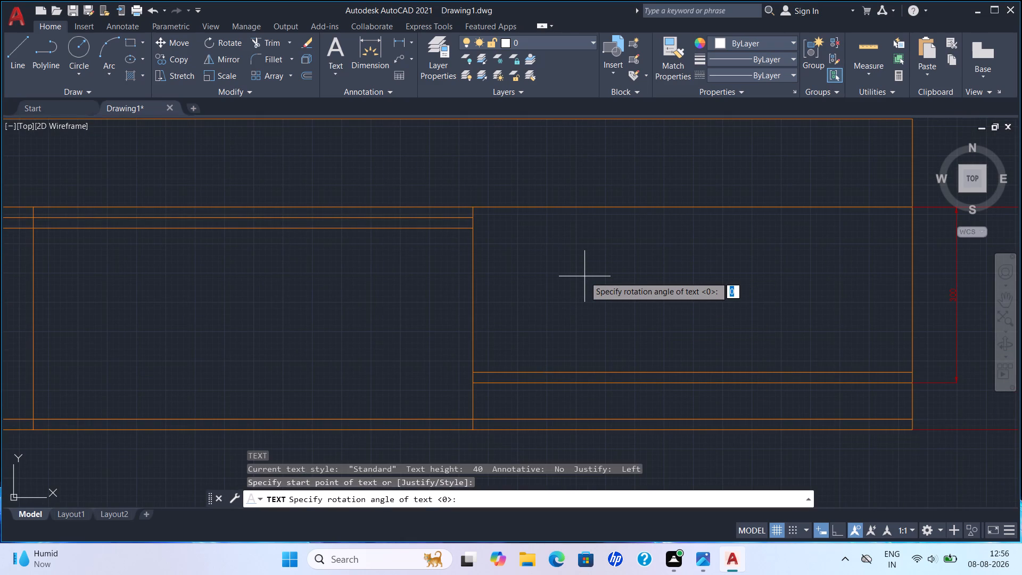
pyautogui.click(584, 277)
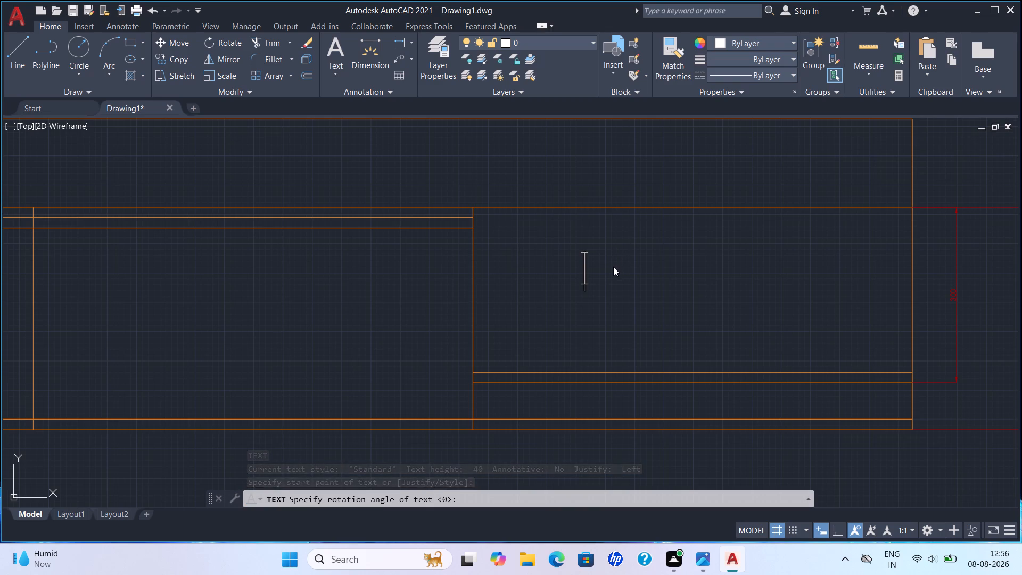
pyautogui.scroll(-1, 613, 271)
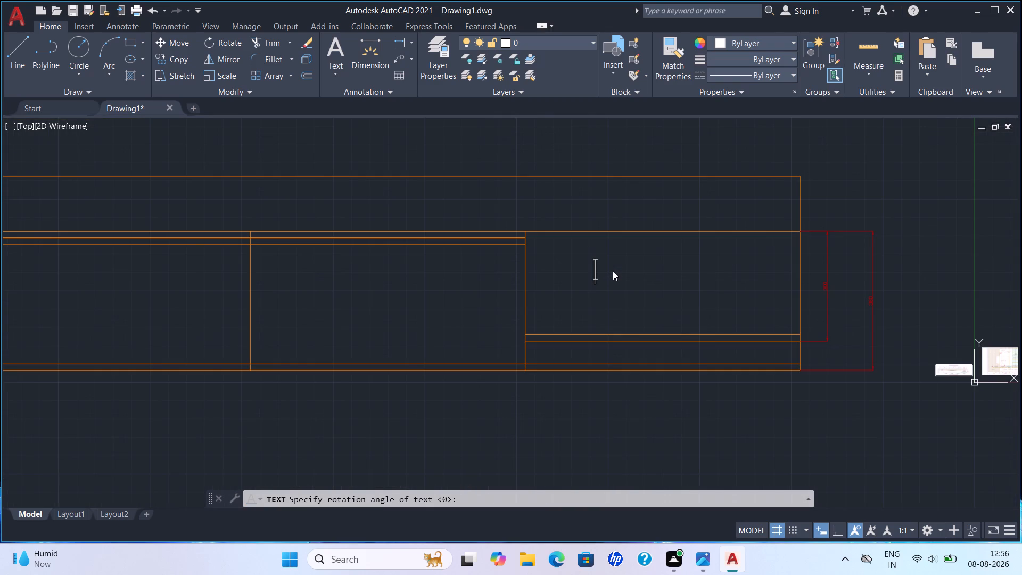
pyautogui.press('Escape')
# Set the Standard text style's height to 25, save the change and make that style current.
pyautogui.press('s')
pyautogui.press('t')
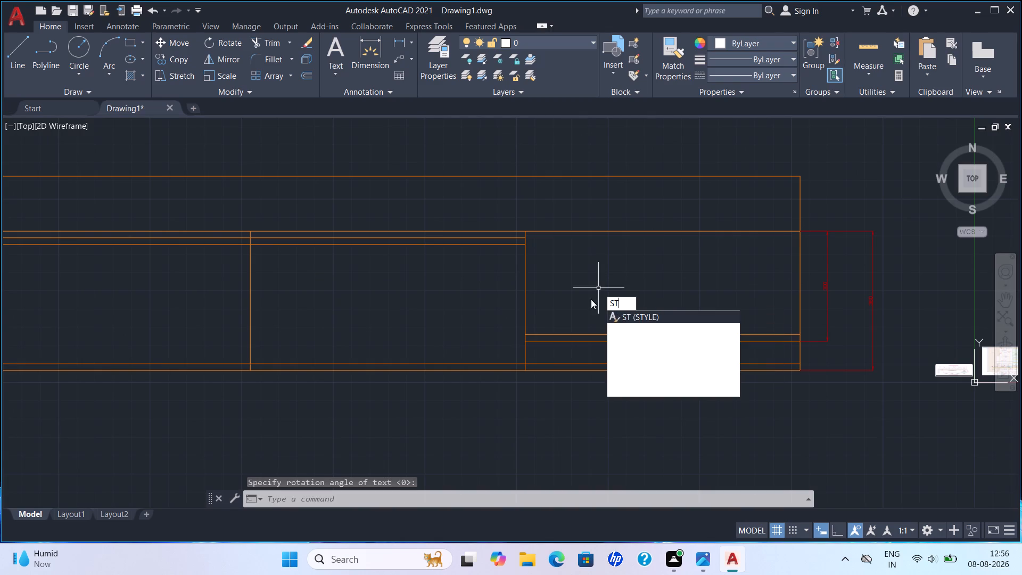
pyautogui.click(638, 318)
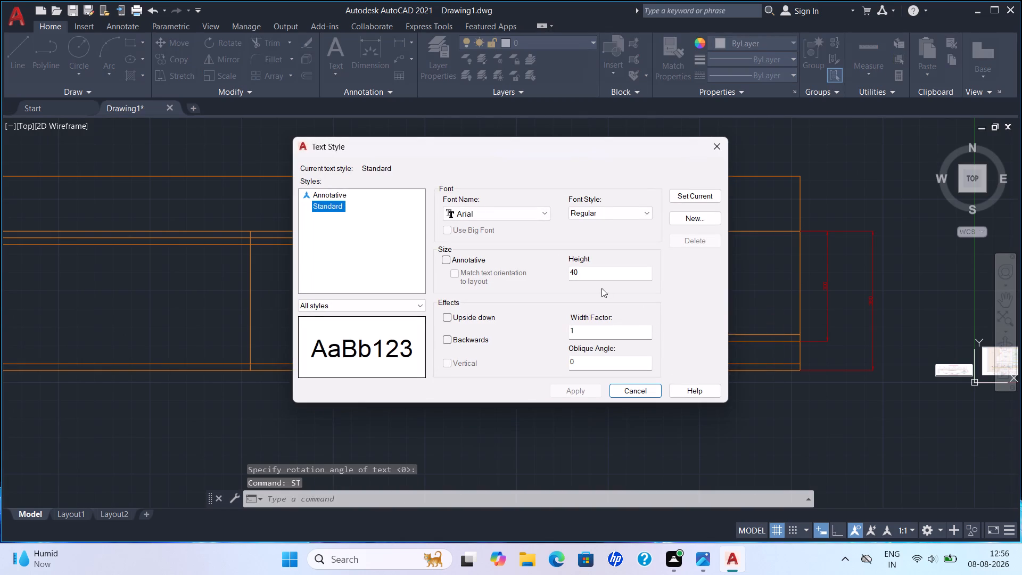
pyautogui.click(586, 274)
pyautogui.press('BackSpace')
pyautogui.press('BackSpace')
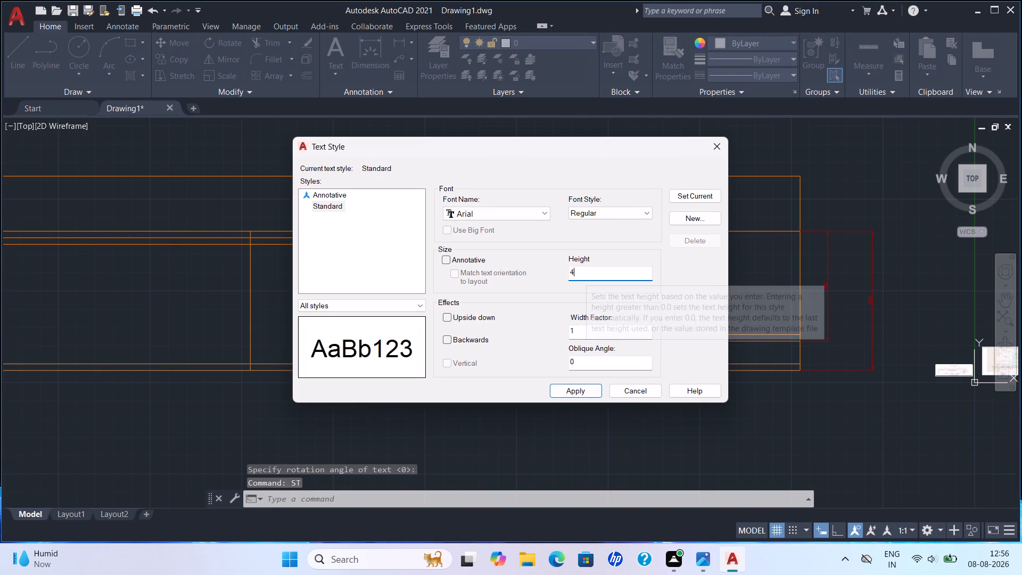
pyautogui.write('25')
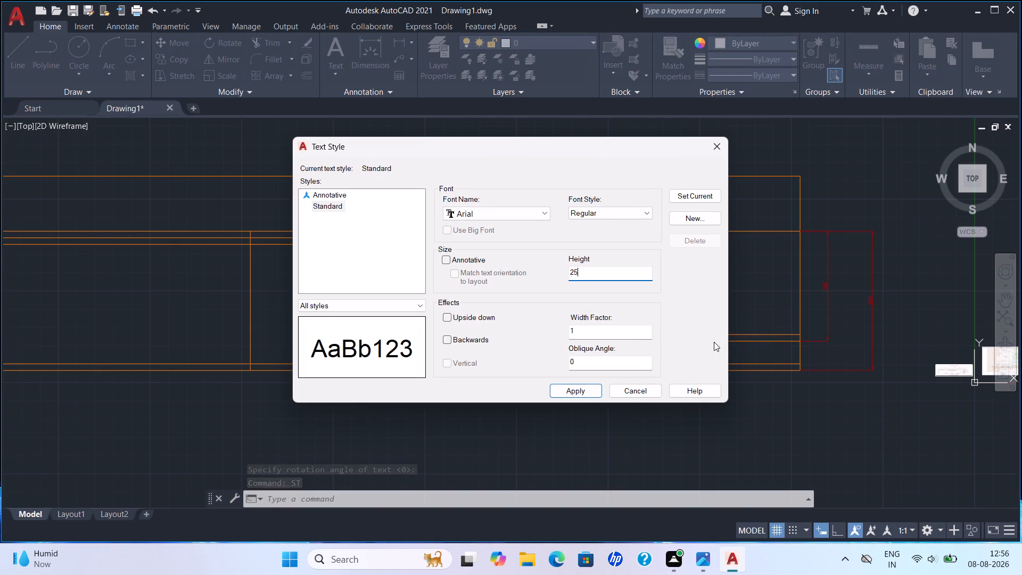
pyautogui.click(686, 186)
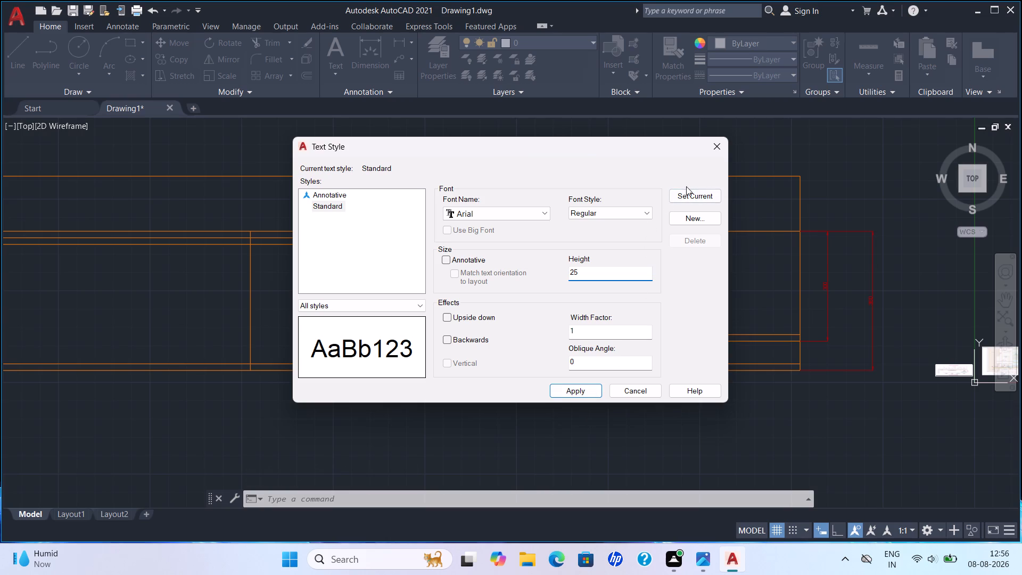
pyautogui.click(690, 192)
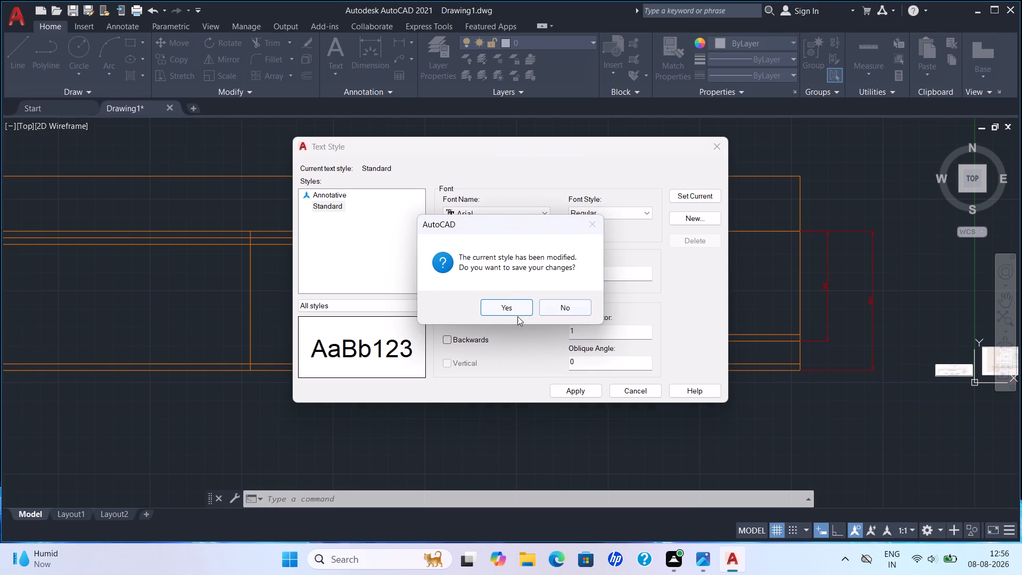
pyautogui.click(598, 224)
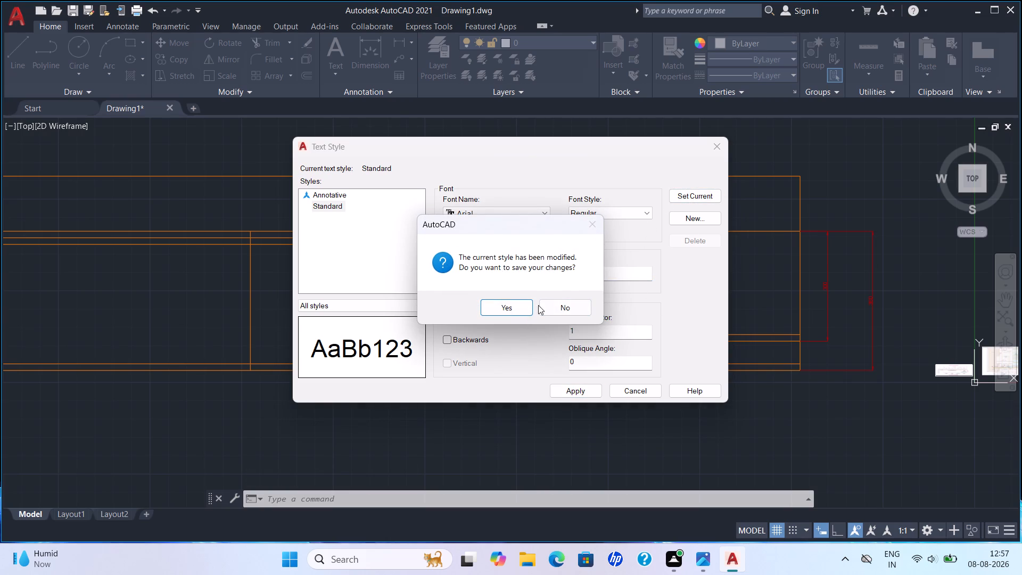
pyautogui.click(528, 305)
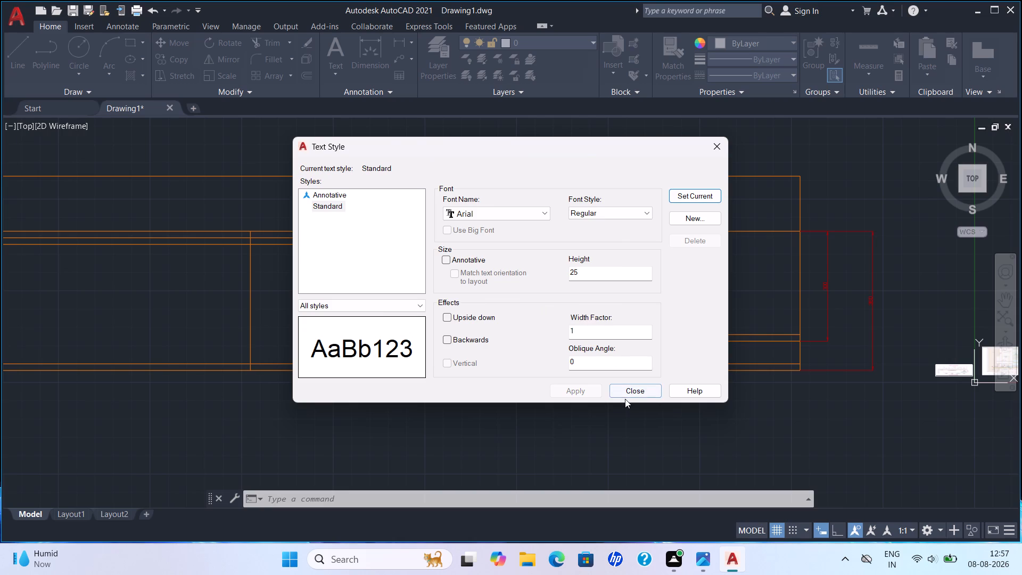
pyautogui.click(625, 394)
pyautogui.press('Escape')
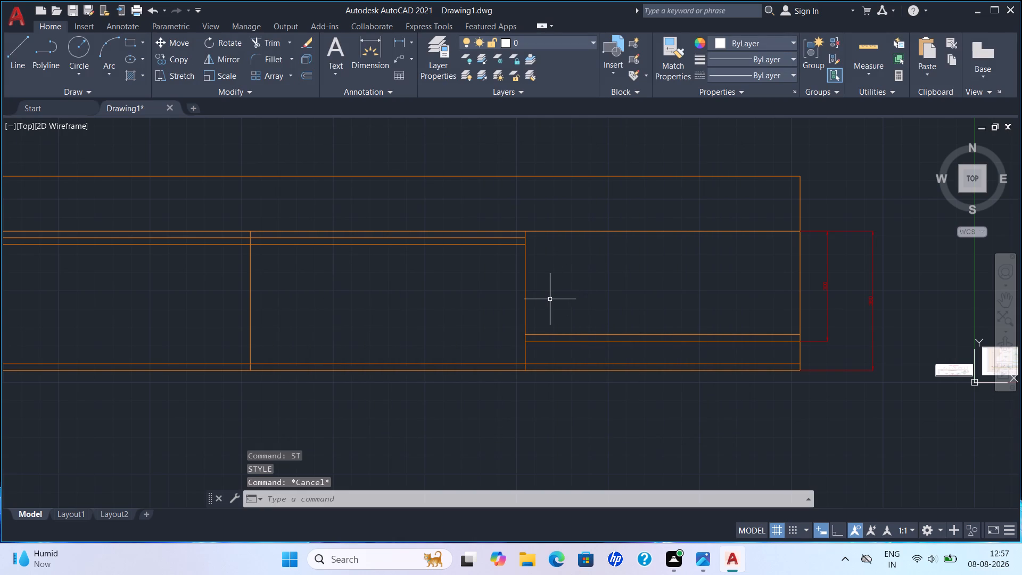
# Label the right-end bay with single-line text at 270 rotation, on three lines: "2-OPENABLE", "AI.PROFILE" and "CLEAR GLASS SHUTTER".
pyautogui.press('d')
pyautogui.press('t')
pyautogui.press('Return')
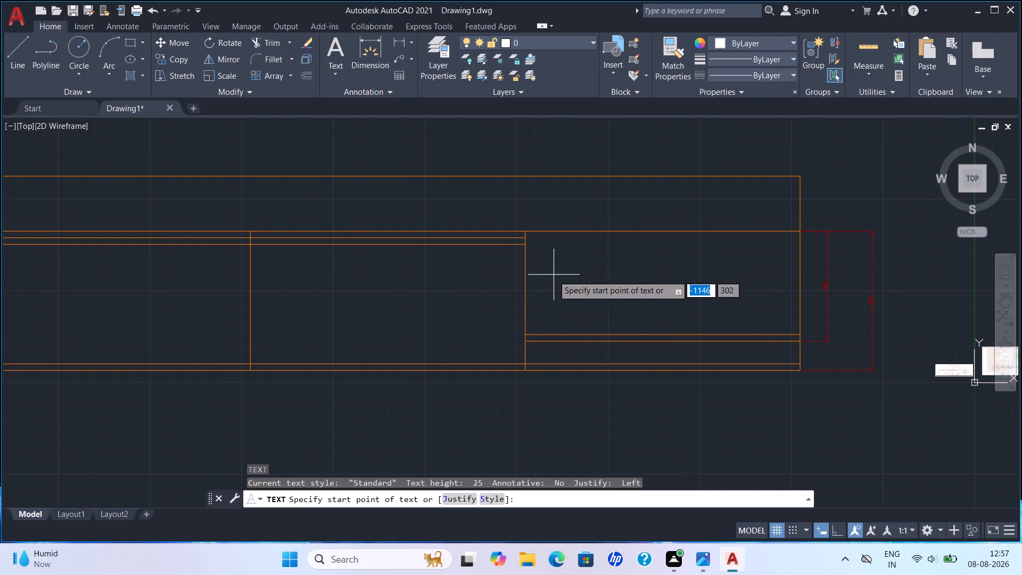
pyautogui.scroll(1, 548, 287)
pyautogui.moveTo(549, 286); pyautogui.dragTo(435, 339, button='middle')
pyautogui.click(481, 299)
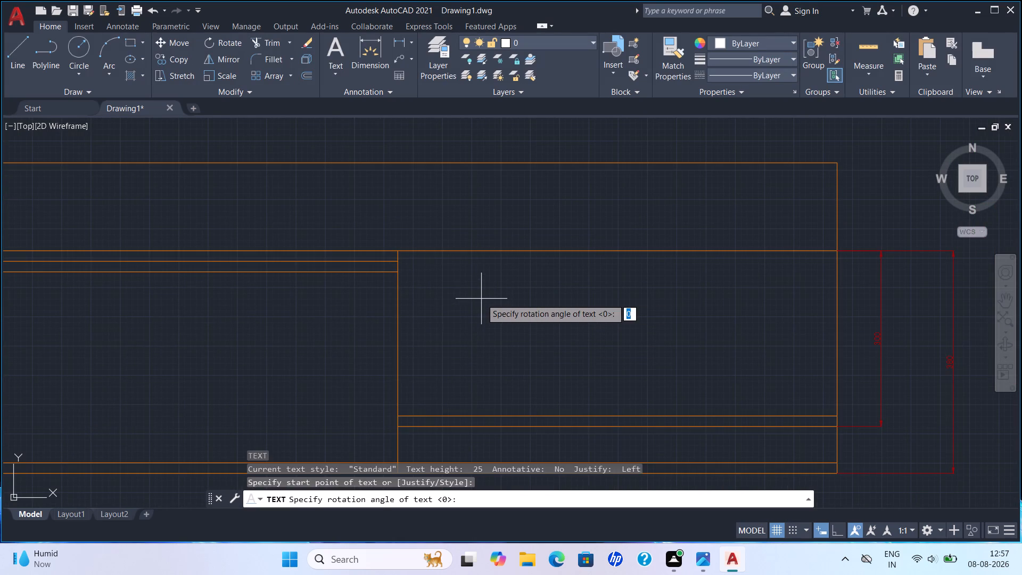
pyautogui.click(481, 301)
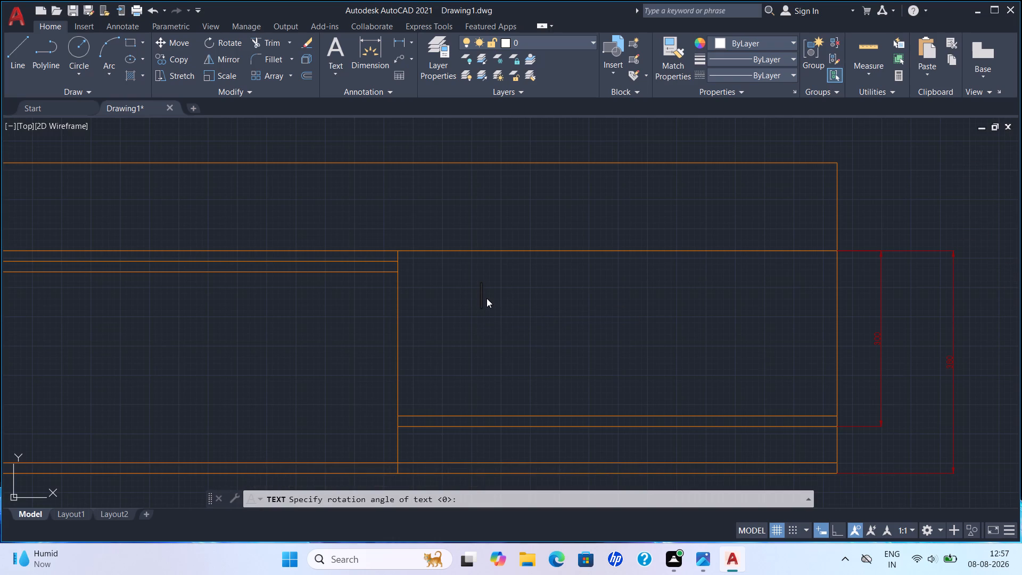
pyautogui.write('2-')
pyautogui.write('OPENABLE')
pyautogui.press('Return')
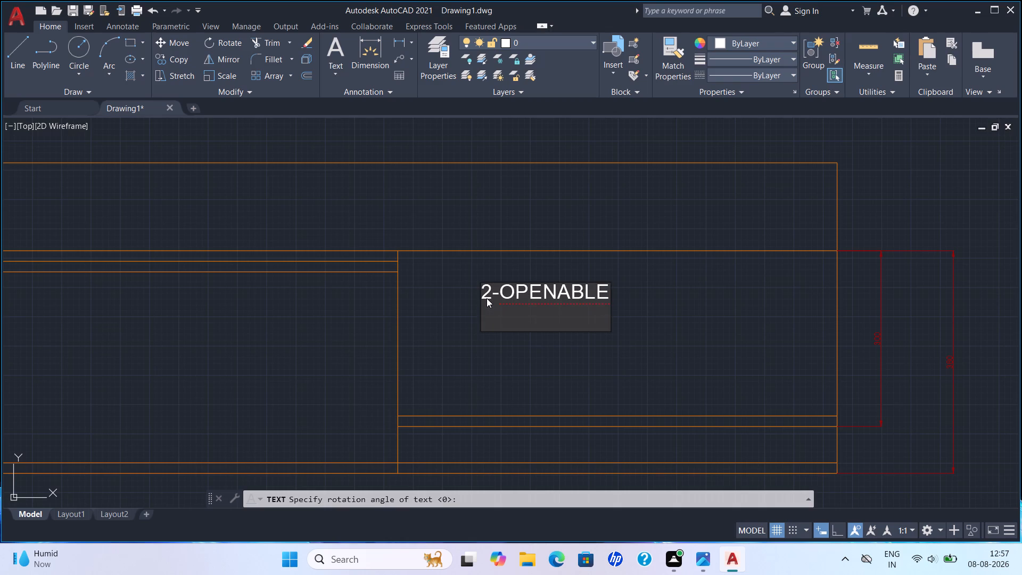
pyautogui.write('AI')
pyautogui.press('.')
pyautogui.write('PRO')
pyautogui.write('FILE')
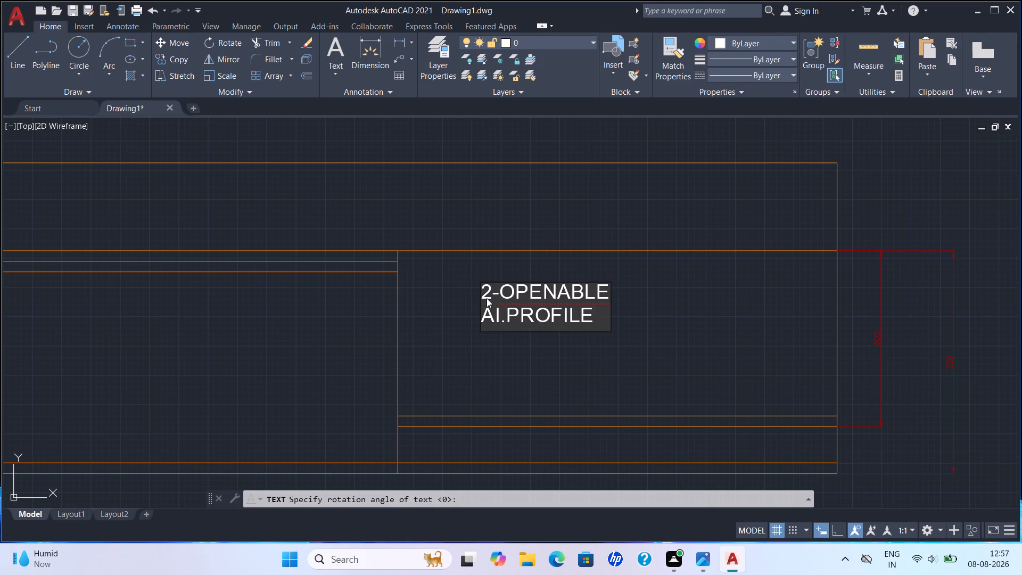
pyautogui.press('Return')
pyautogui.write('CL')
pyautogui.write('EAR GLASS SHUTTER')
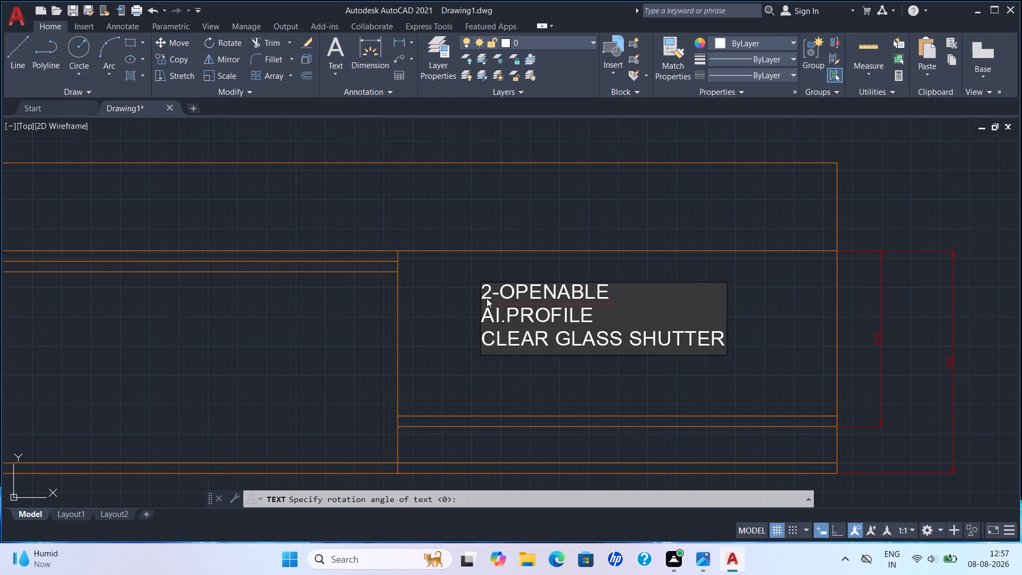
pyautogui.press('Return')
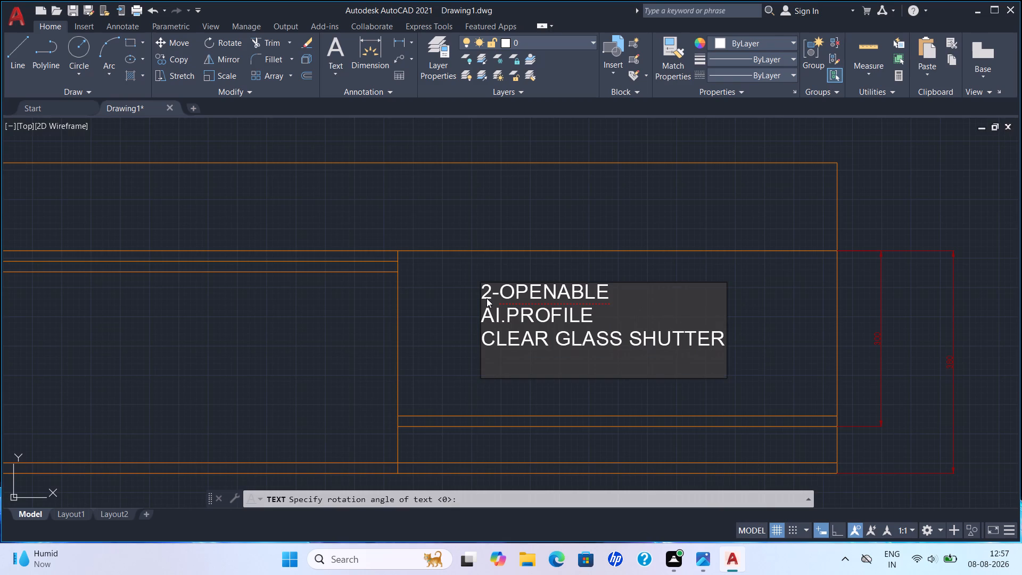
pyautogui.press('Return')
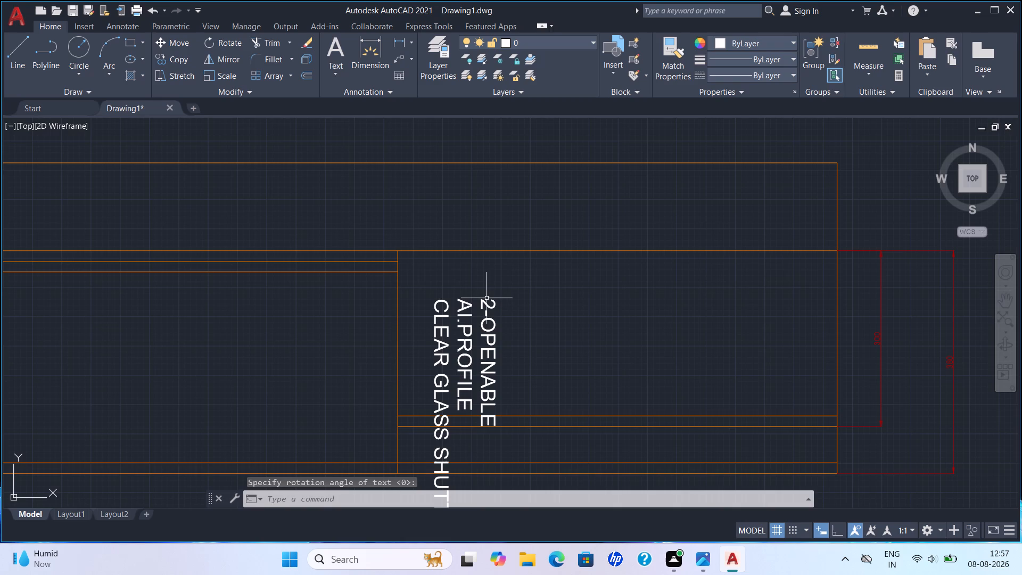
# Rotate the three shutter label lines together by 90° about the start of "2-OPENABLE" so they read horizontally in the right-end bay.
pyautogui.click(465, 315)
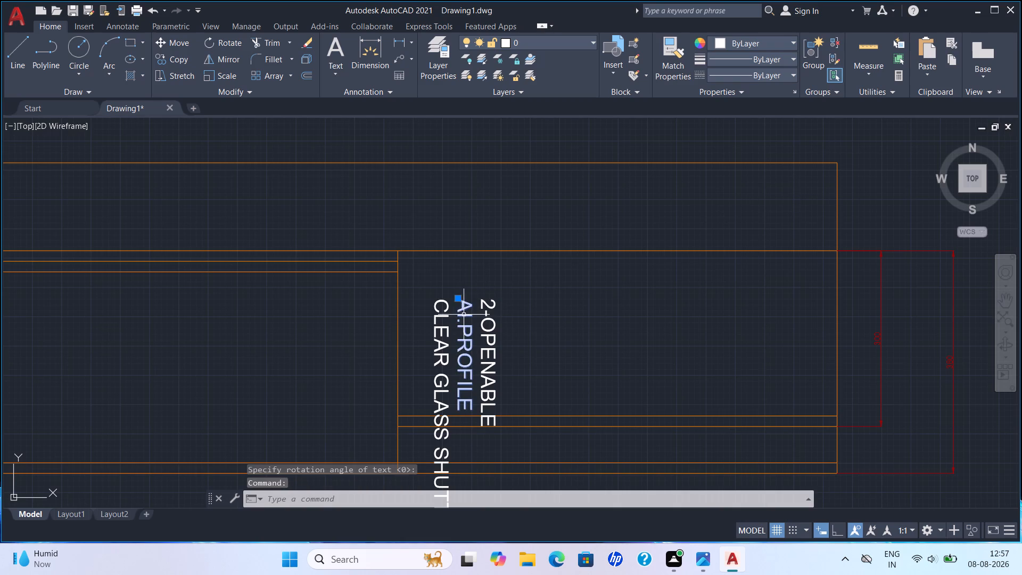
pyautogui.click(443, 310)
pyautogui.click(483, 305)
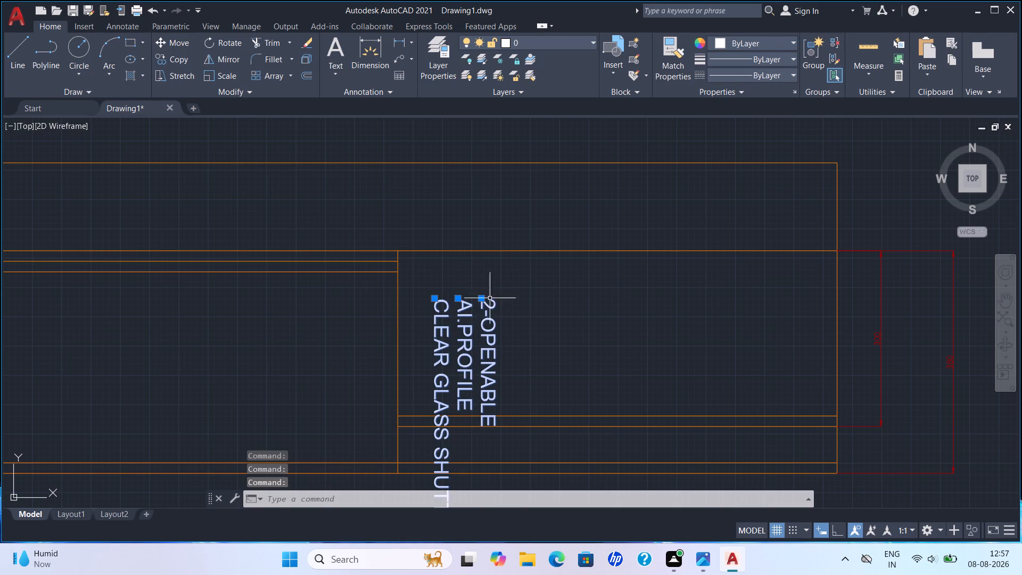
pyautogui.write('RO')
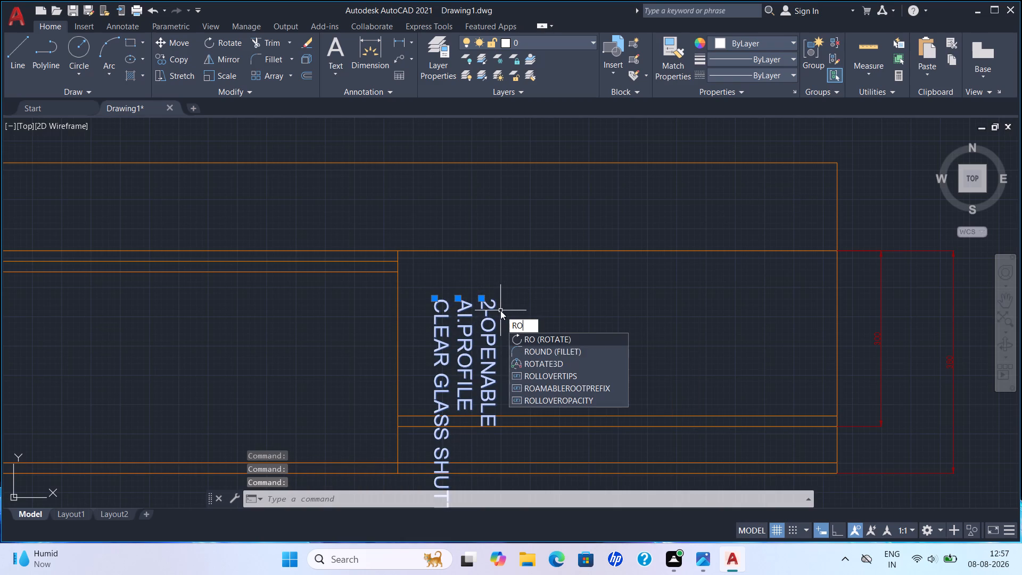
pyautogui.click(576, 344)
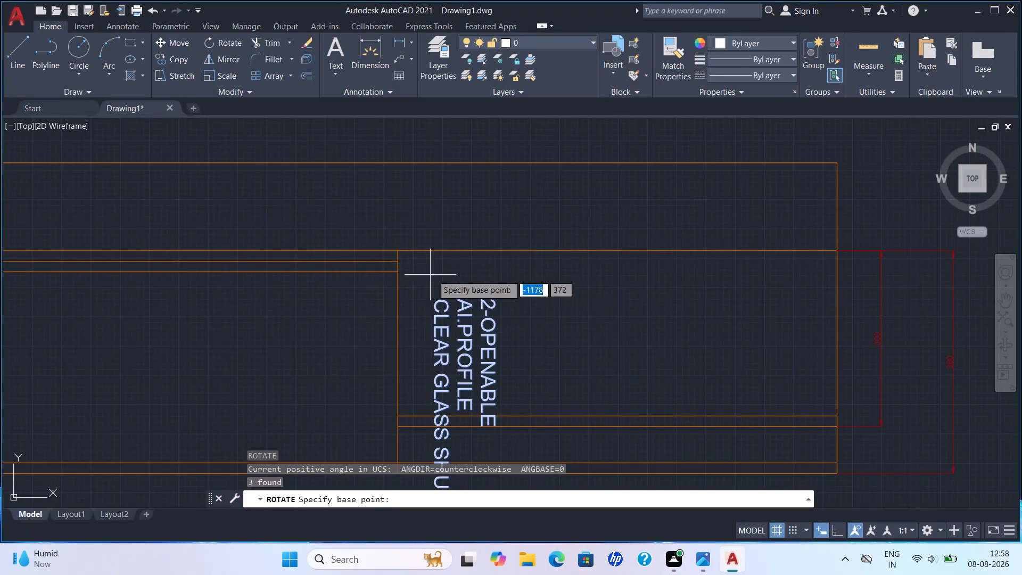
pyautogui.click(490, 300)
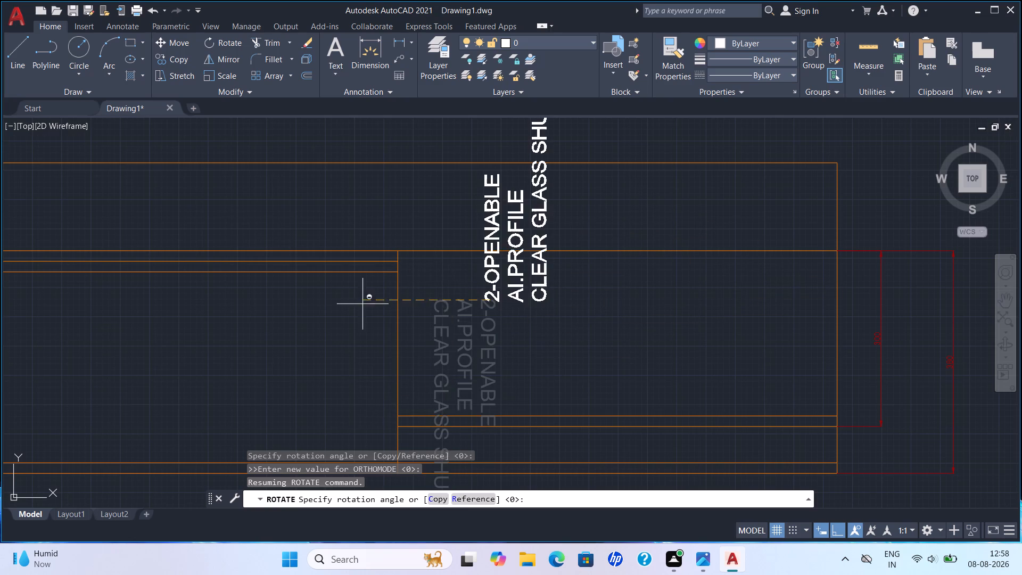
pyautogui.click(493, 284)
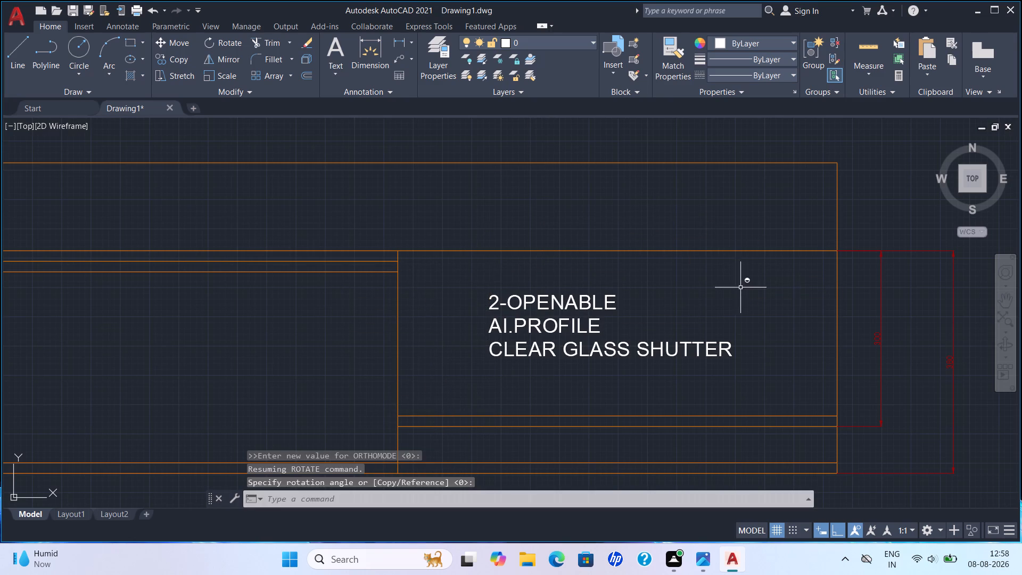
# Add single-line text at 0 rotation below the right-end bay, on two lines: "S/C TELESCOPIC" and "DRAWER".
pyautogui.scroll(-3, 727, 348)
pyautogui.moveTo(686, 383); pyautogui.dragTo(647, 336, button='middle')
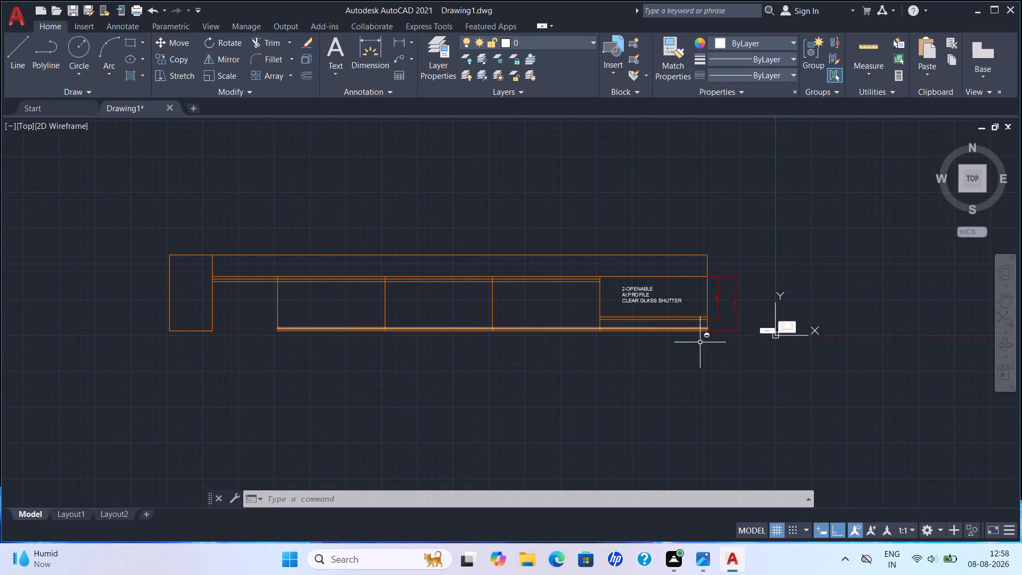
pyautogui.scroll(2, 700, 344)
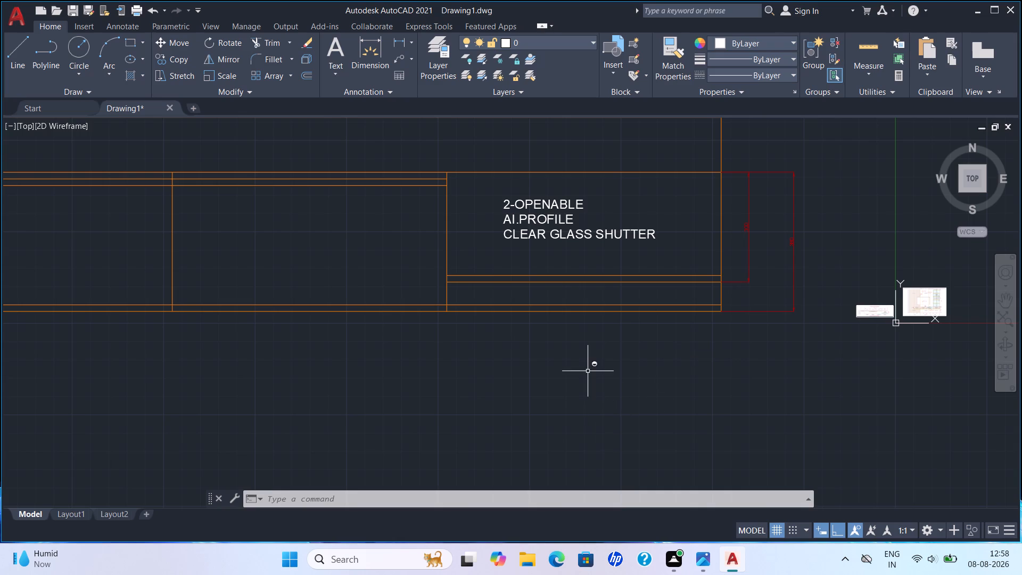
pyautogui.press('Escape')
pyautogui.scroll(1, 550, 357)
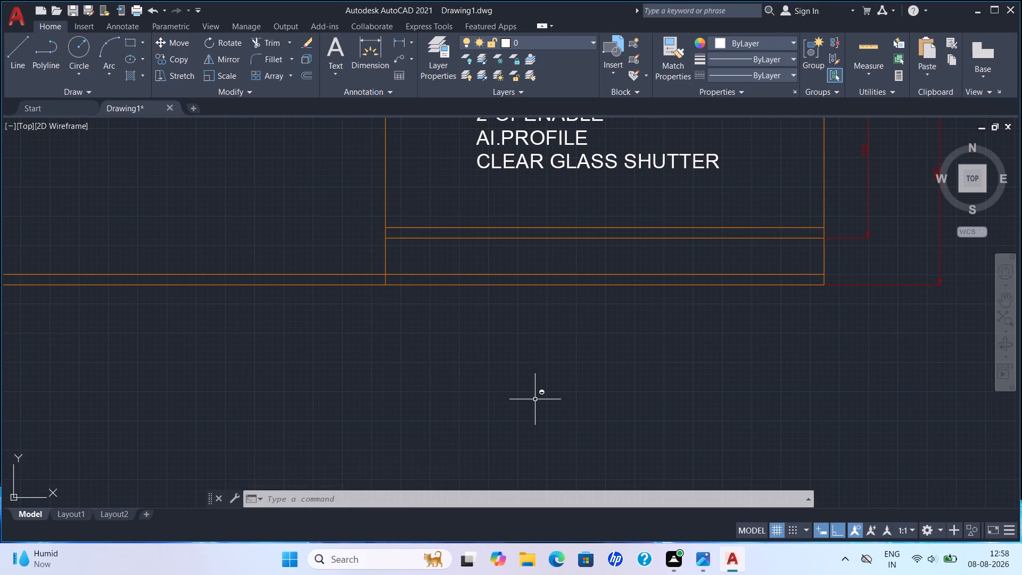
pyautogui.press('Escape')
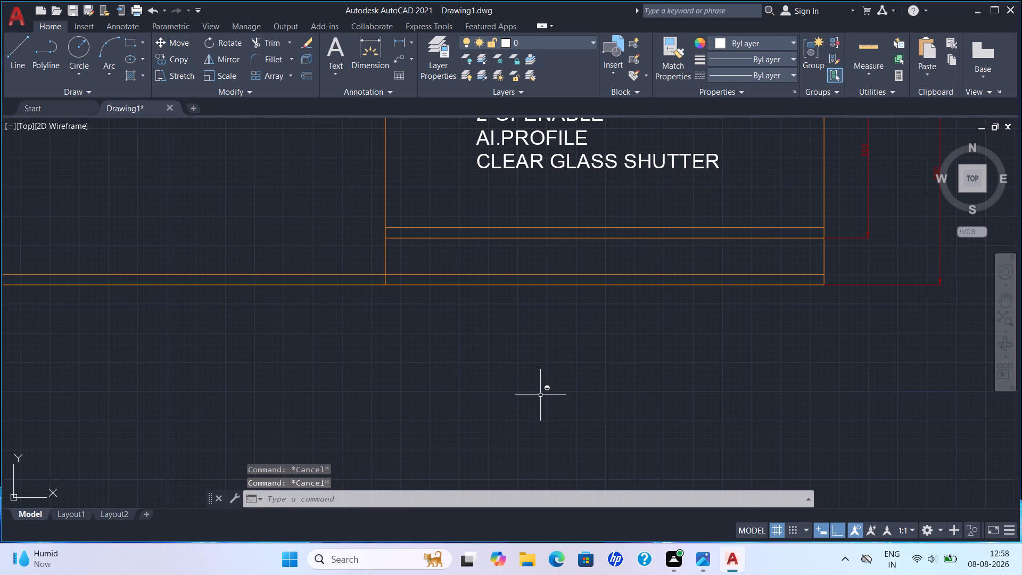
pyautogui.press('d')
pyautogui.press('t')
pyautogui.press('Return')
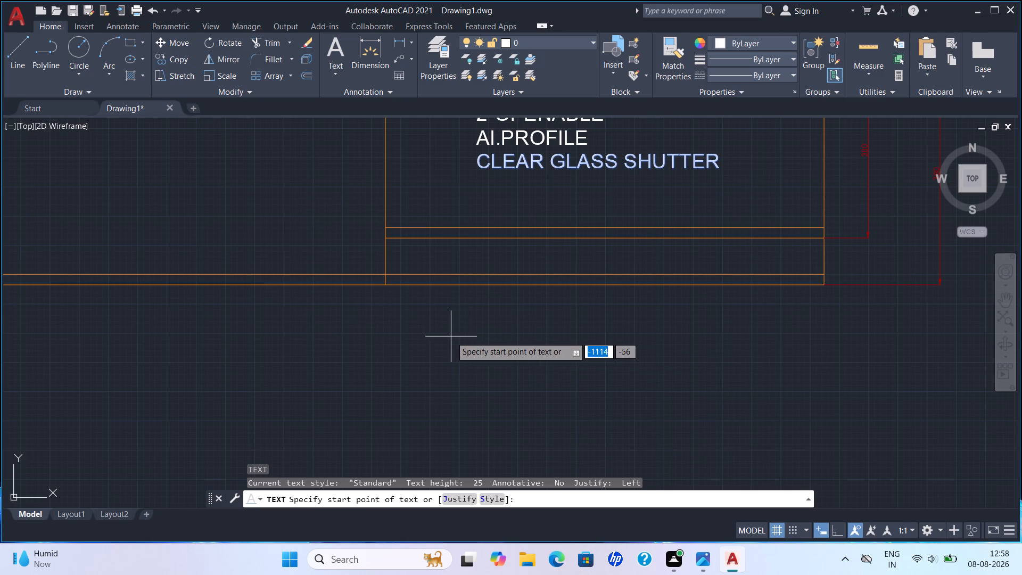
pyautogui.click(482, 324)
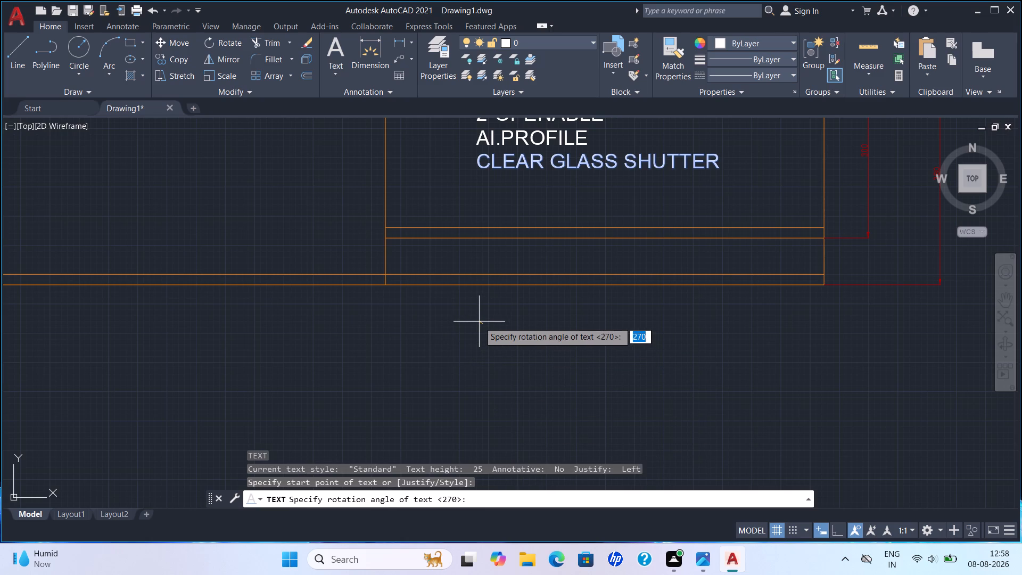
pyautogui.press('0')
pyautogui.press('Return')
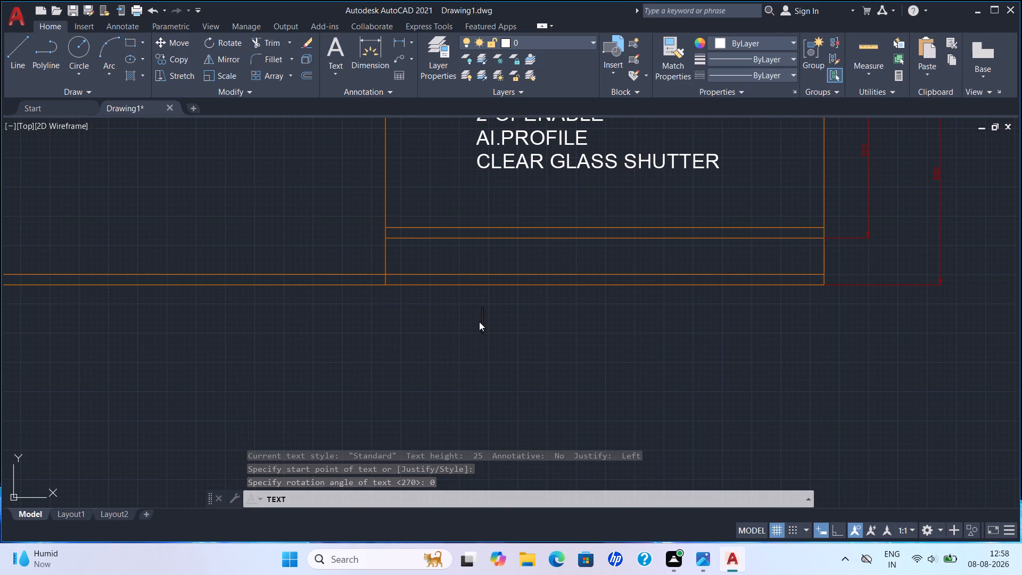
pyautogui.press('s')
pyautogui.press('/')
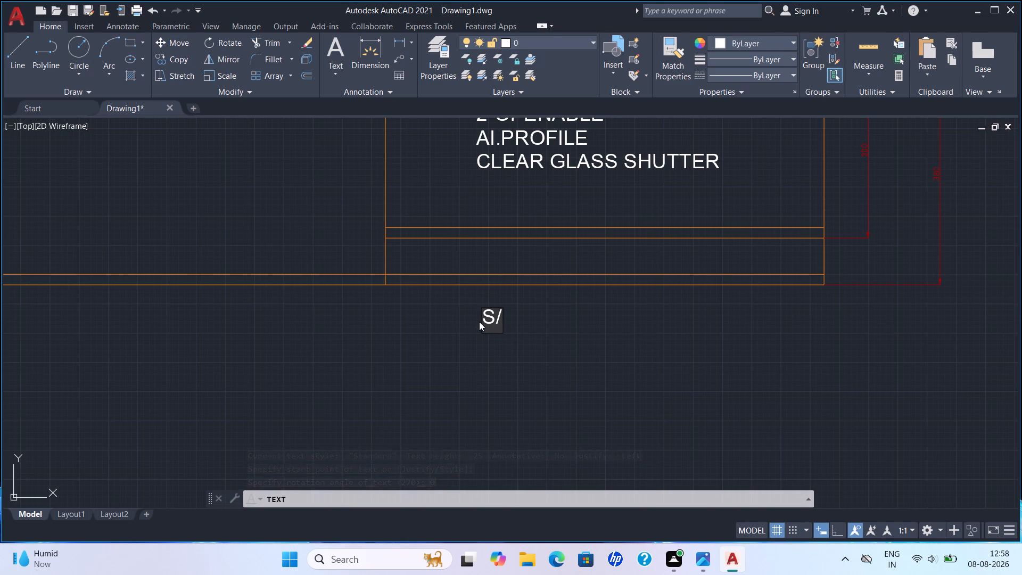
pyautogui.press('c')
pyautogui.press('space')
pyautogui.write('TELE')
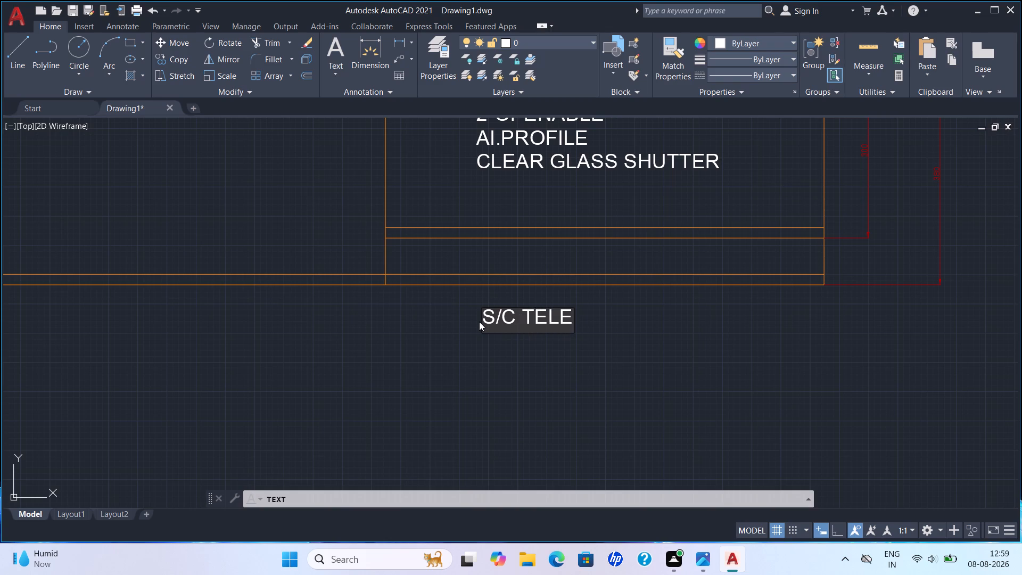
pyautogui.write('SCOPIC')
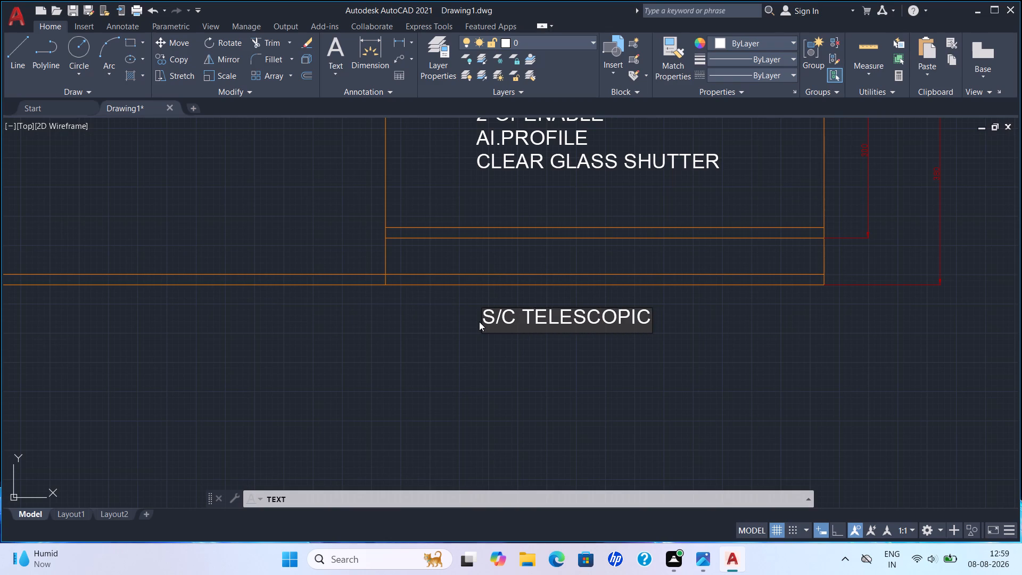
pyautogui.press('Return')
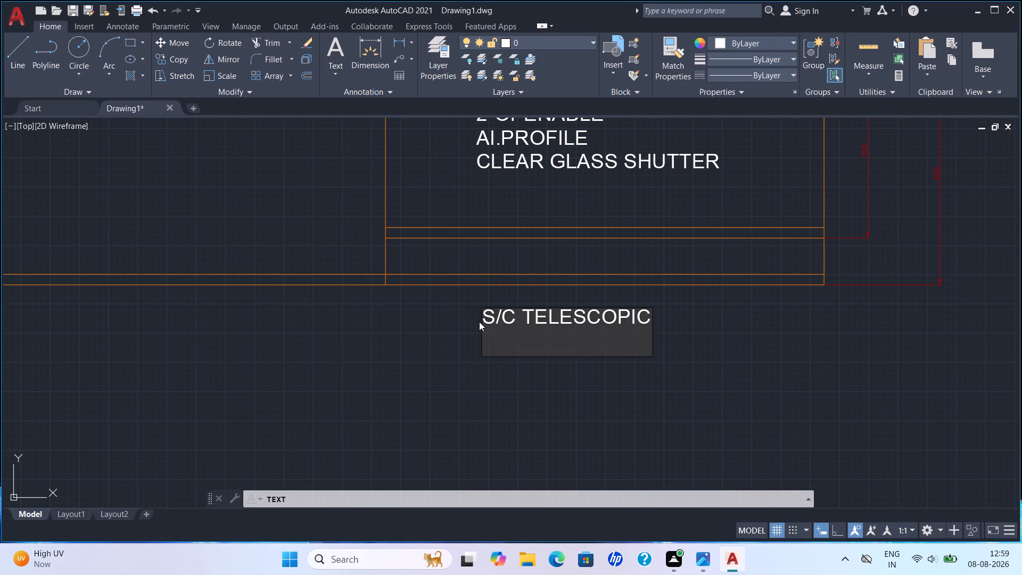
pyautogui.write('DR')
pyautogui.write('AWER')
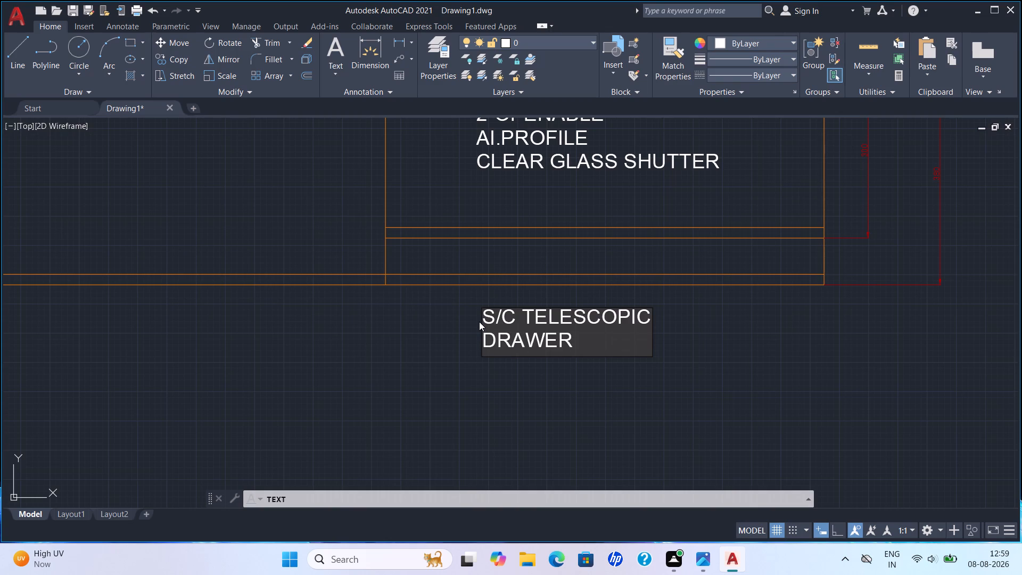
pyautogui.press('Return')
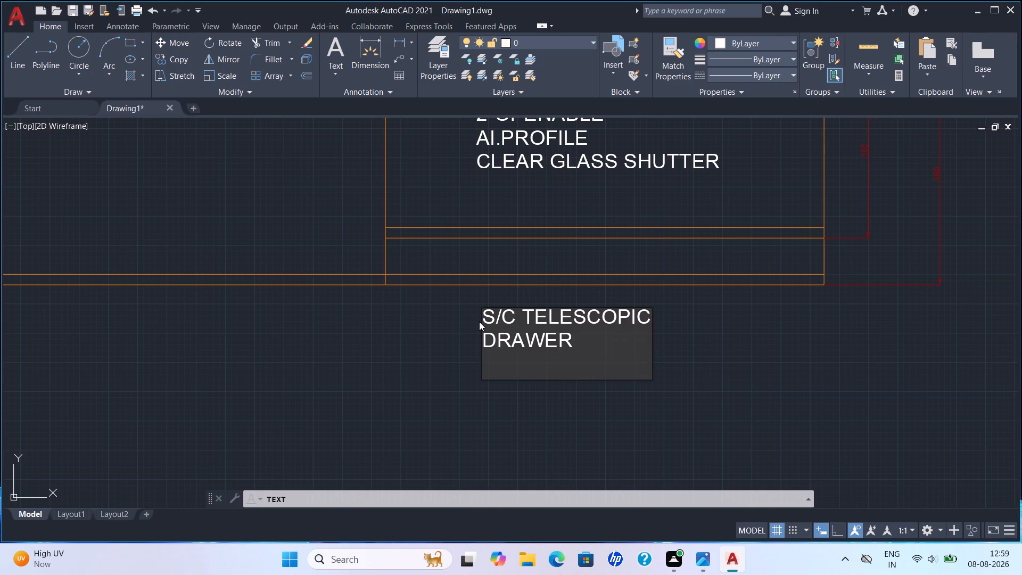
pyautogui.press('Return')
# Add horizontal single-line text below the bay adjoining the right-end bay, on two lines: "FLAP DOWN" and "AI.PROFILE GLASS SHUTTER".
pyautogui.scroll(-4, 477, 527)
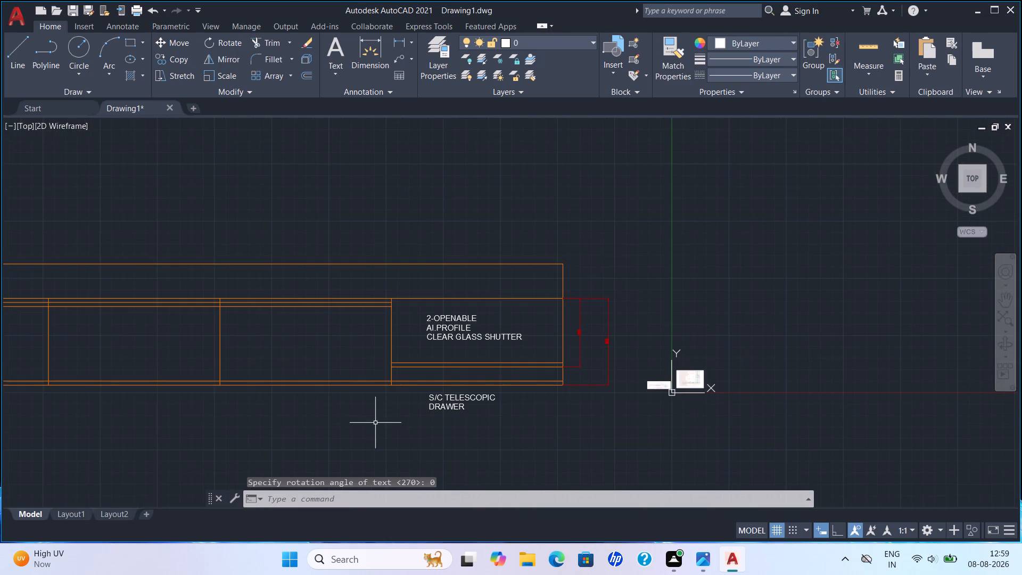
pyautogui.moveTo(366, 410); pyautogui.dragTo(460, 396, button='middle')
pyautogui.scroll(1, 352, 430)
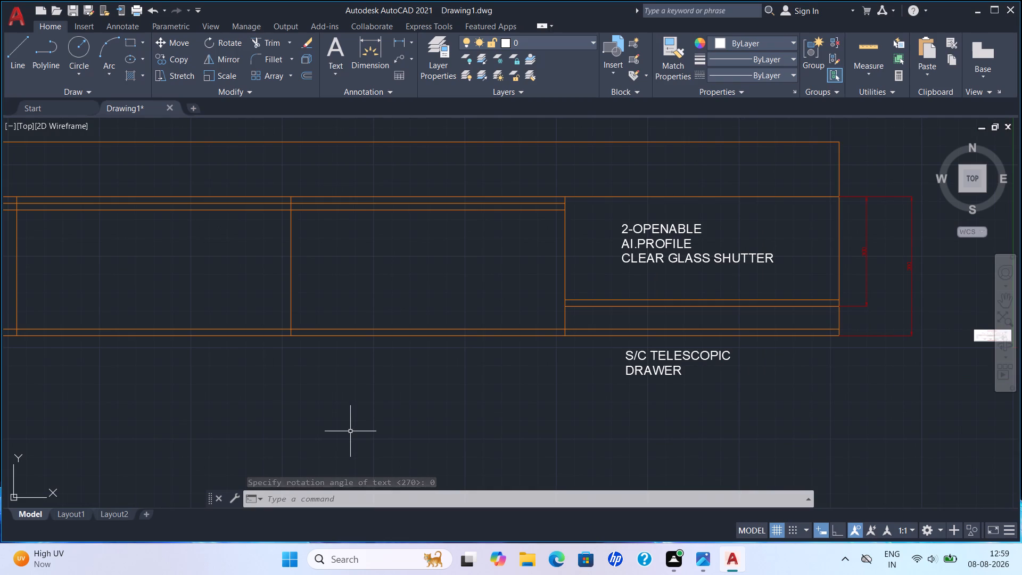
pyautogui.scroll(-3, 351, 434)
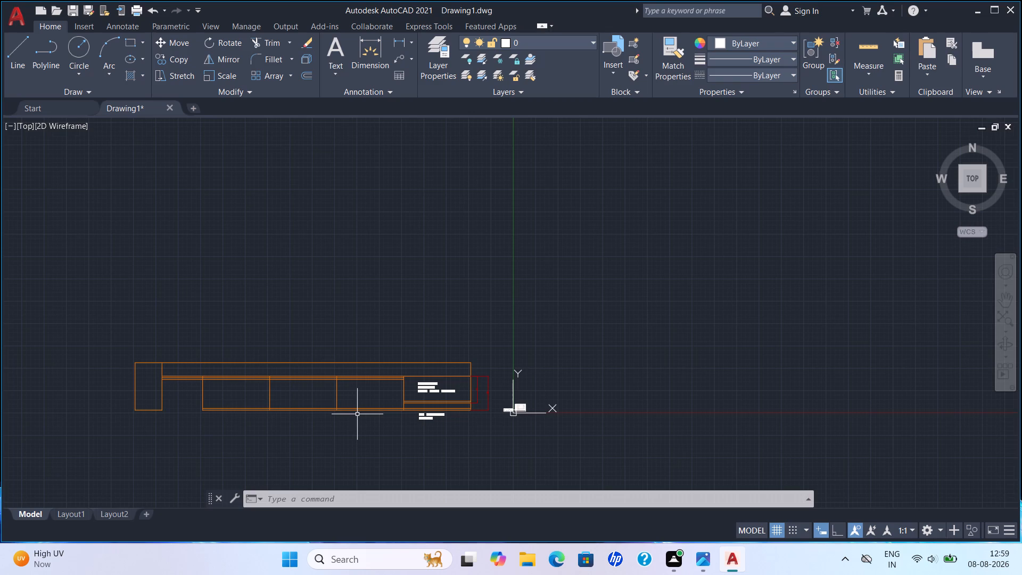
pyautogui.scroll(-1, 358, 415)
pyautogui.scroll(2, 362, 412)
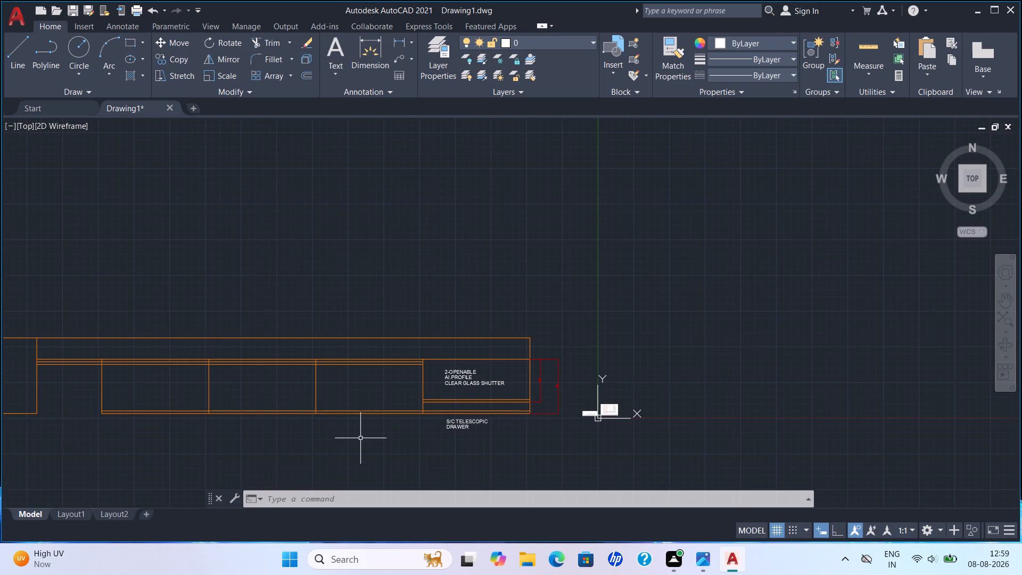
pyautogui.moveTo(359, 434); pyautogui.dragTo(400, 362, button='middle')
pyautogui.scroll(2, 414, 376)
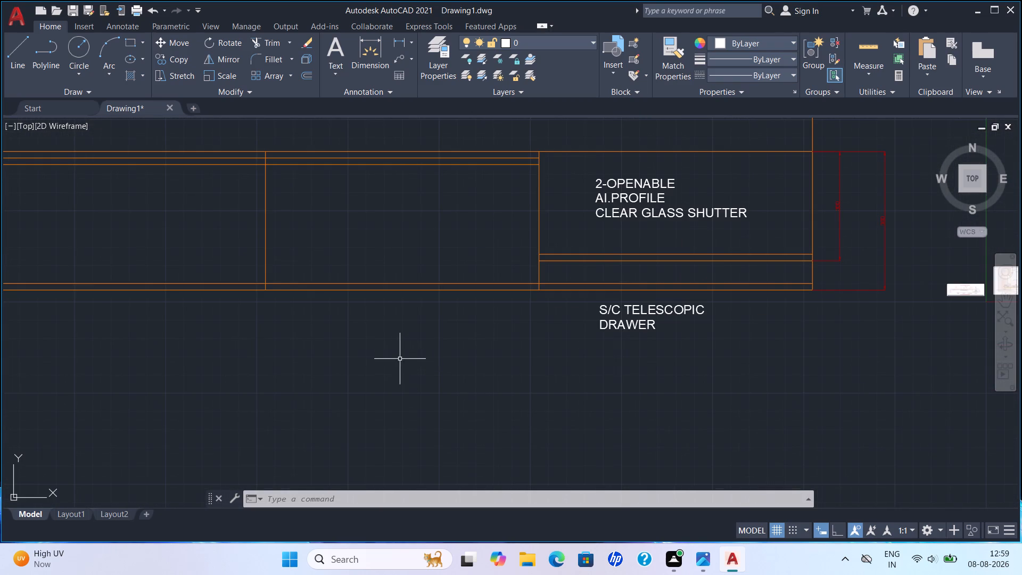
pyautogui.press('Escape')
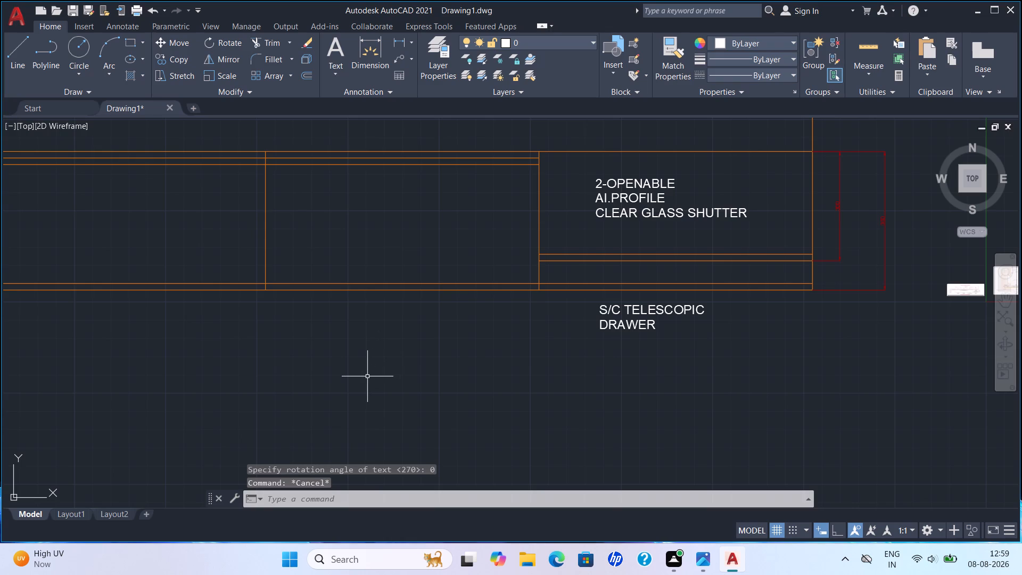
pyautogui.write('DT')
pyautogui.press('Return')
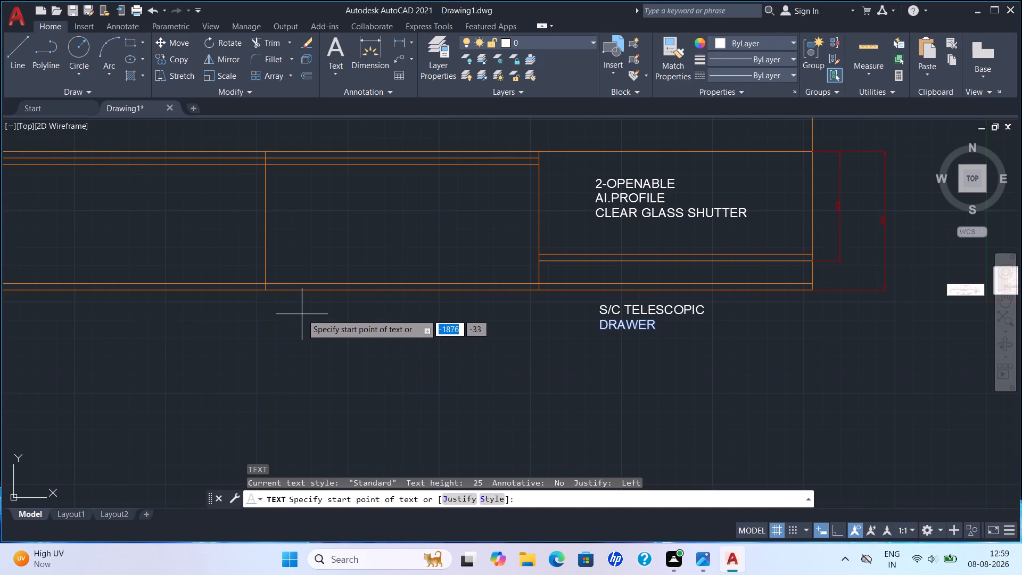
pyautogui.click(340, 321)
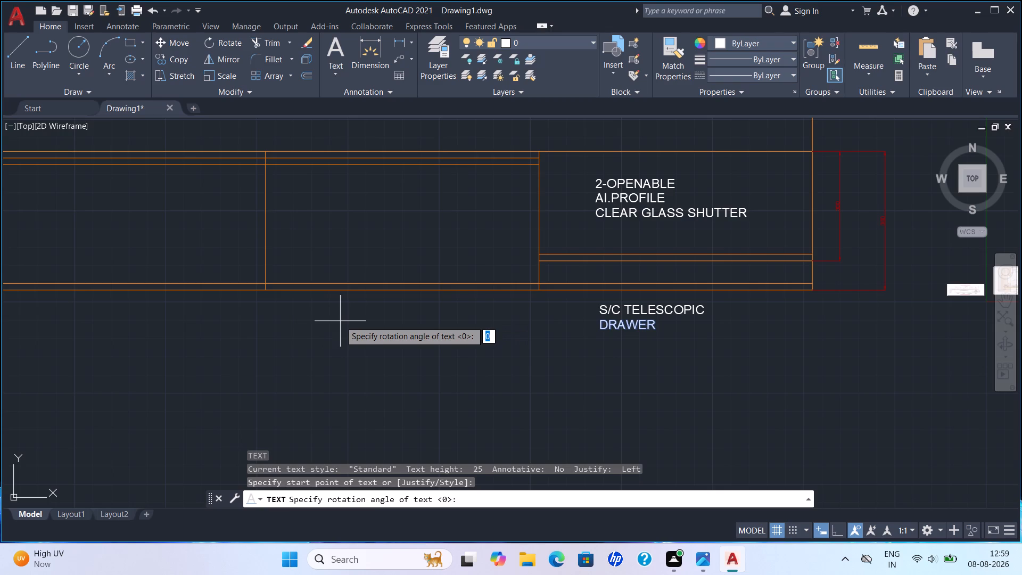
pyautogui.click(340, 321)
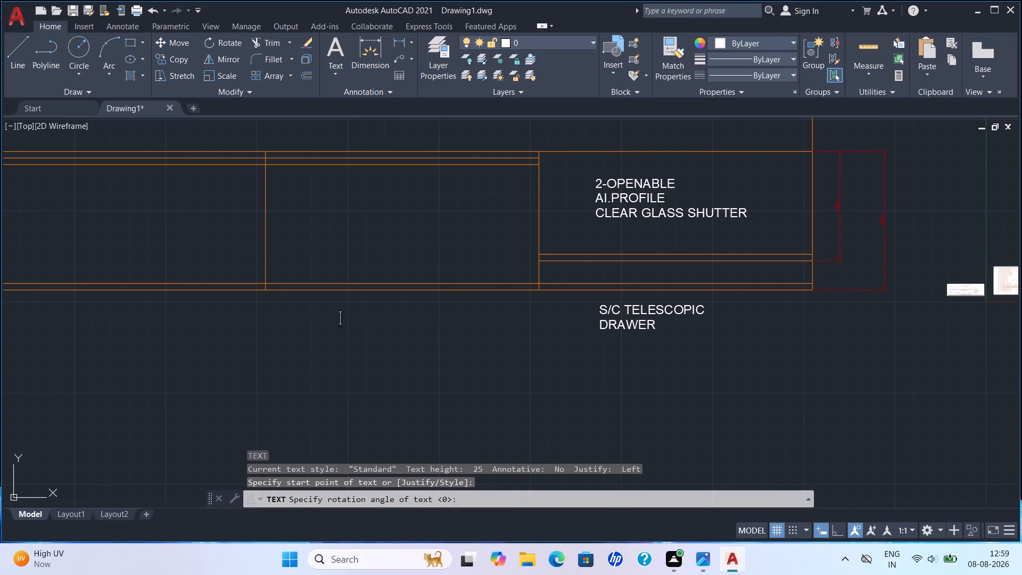
pyautogui.write('FLAP DO')
pyautogui.write('WN')
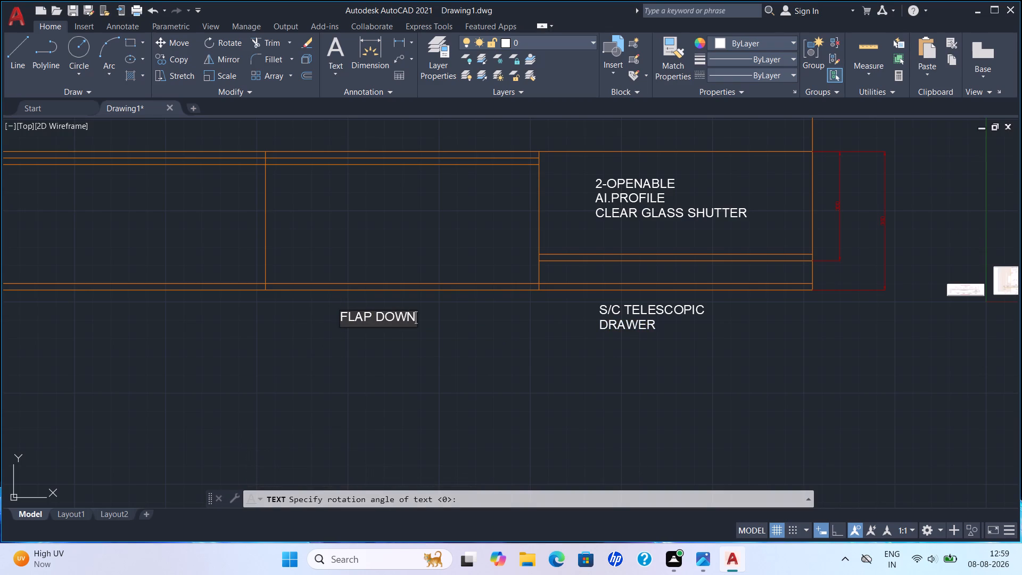
pyautogui.press('Return')
pyautogui.write('AI')
pyautogui.press('BackSpace')
pyautogui.press('i')
pyautogui.press('.')
pyautogui.write('PROFILE GLASS SHUTTER')
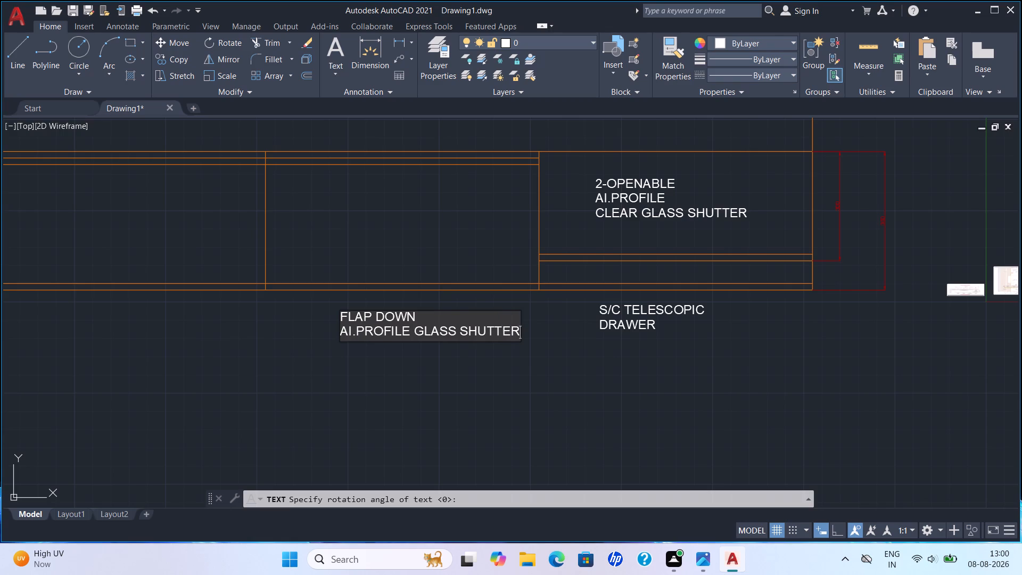
pyautogui.press('Return')
pyautogui.press('Return')
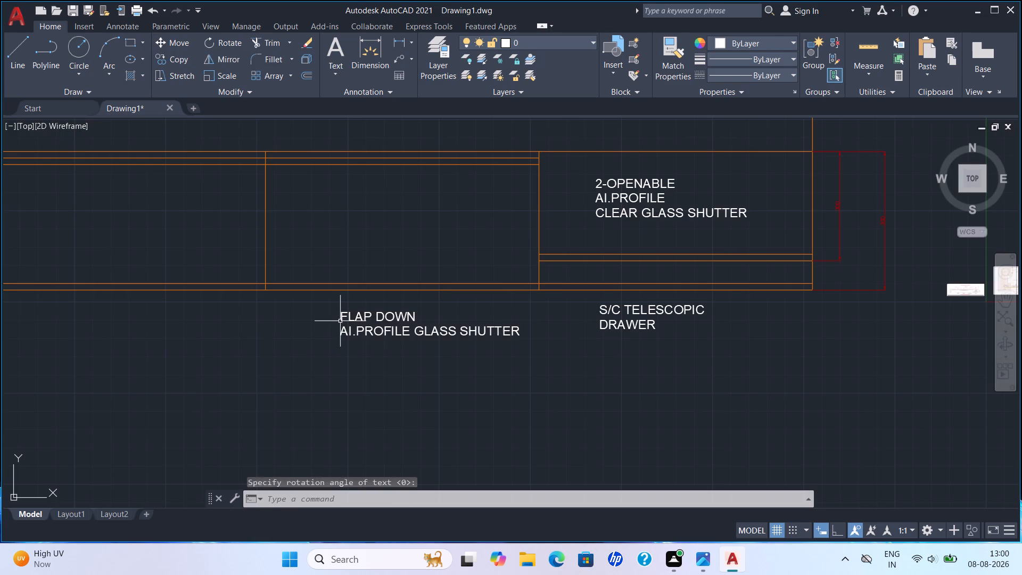
pyautogui.scroll(-1, 358, 307)
pyautogui.moveTo(353, 329); pyautogui.dragTo(518, 311, button='middle')
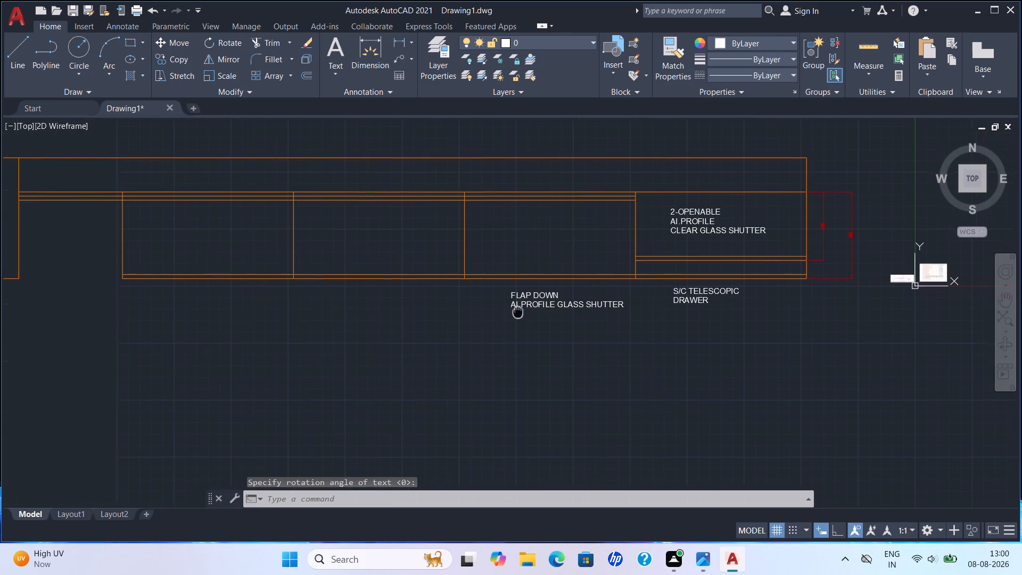
# Add horizontal single-line text below the bay adjoining the "FLAP DOWN" bay, on two lines: "S/C TELESCOPIC" and "DRAWER".
pyautogui.moveTo(518, 311); pyautogui.dragTo(522, 313, button='middle')
pyautogui.scroll(1, 307, 313)
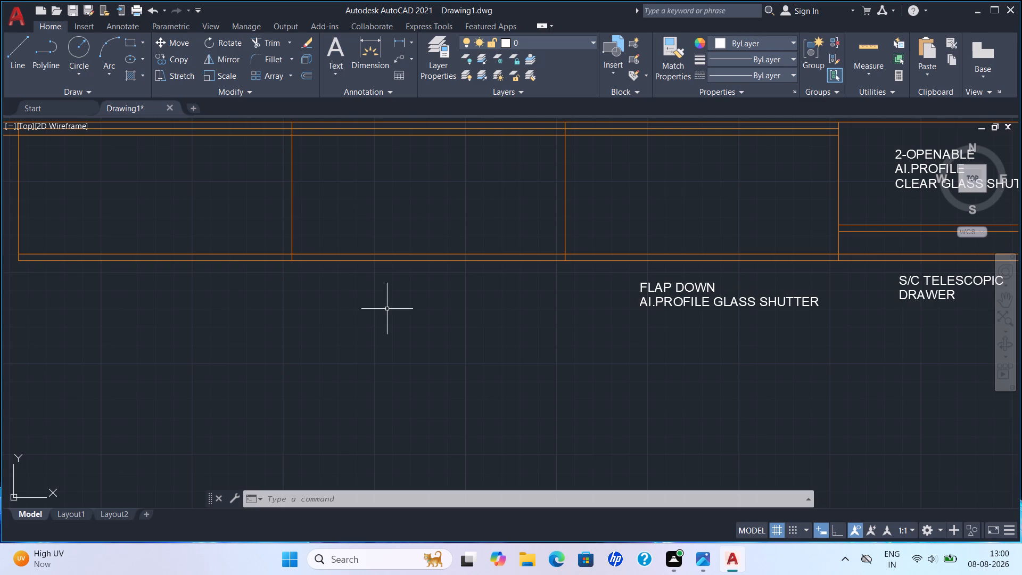
pyautogui.moveTo(370, 303); pyautogui.dragTo(468, 301, button='middle')
pyautogui.scroll(-1, 370, 303)
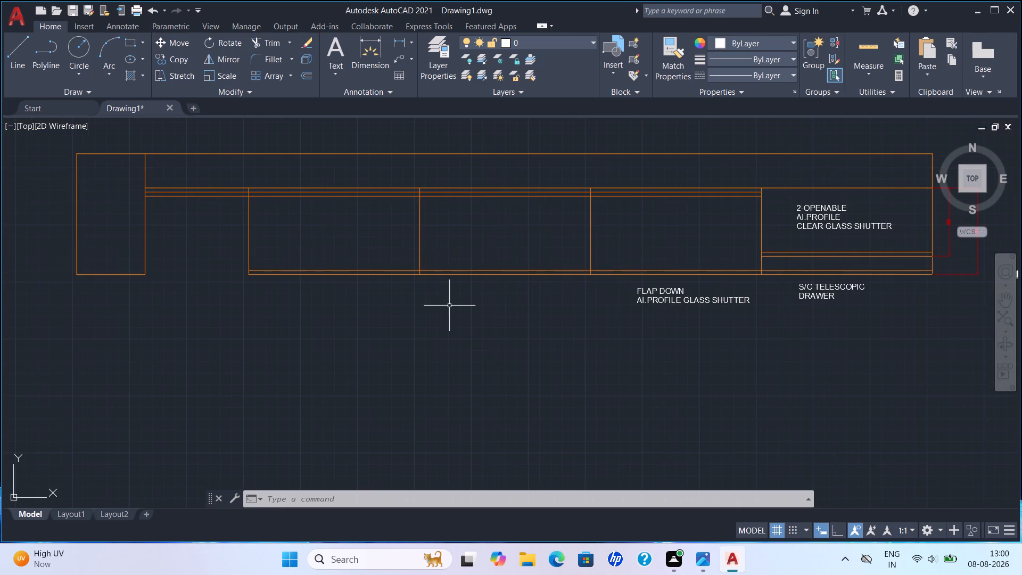
pyautogui.write('DT')
pyautogui.press('Return')
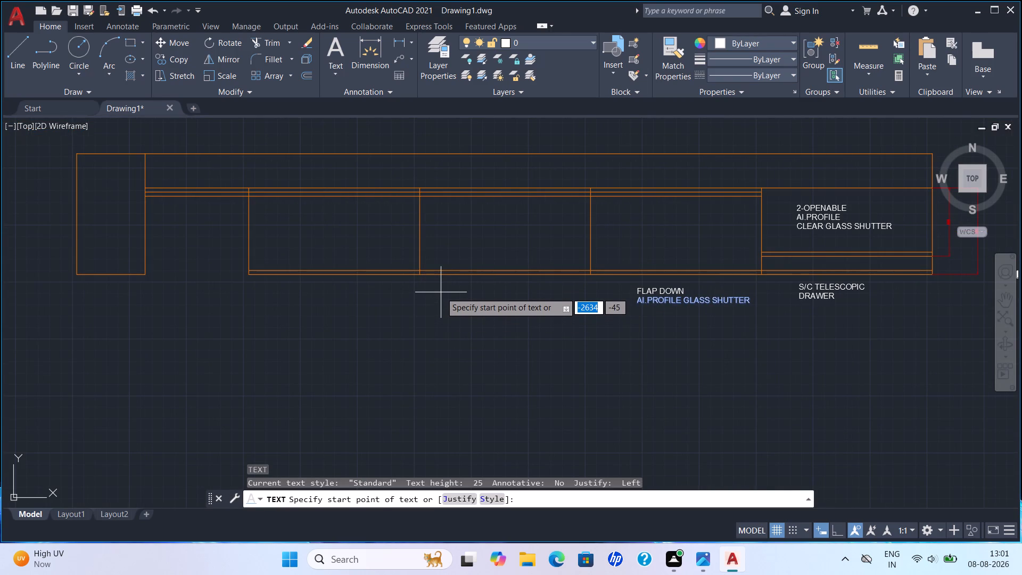
pyautogui.click(441, 292)
pyautogui.click(441, 292)
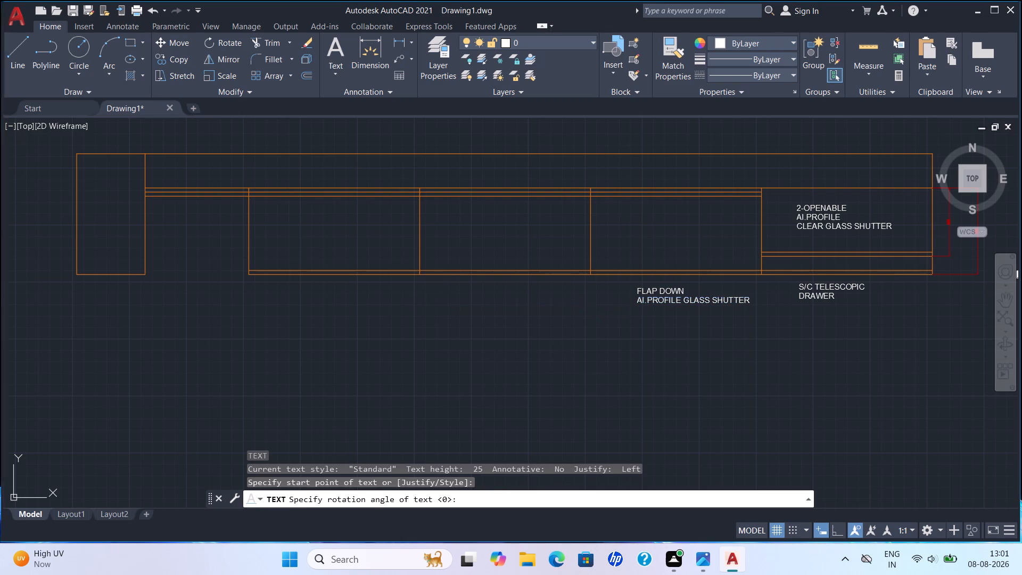
pyautogui.scroll(2, 450, 287)
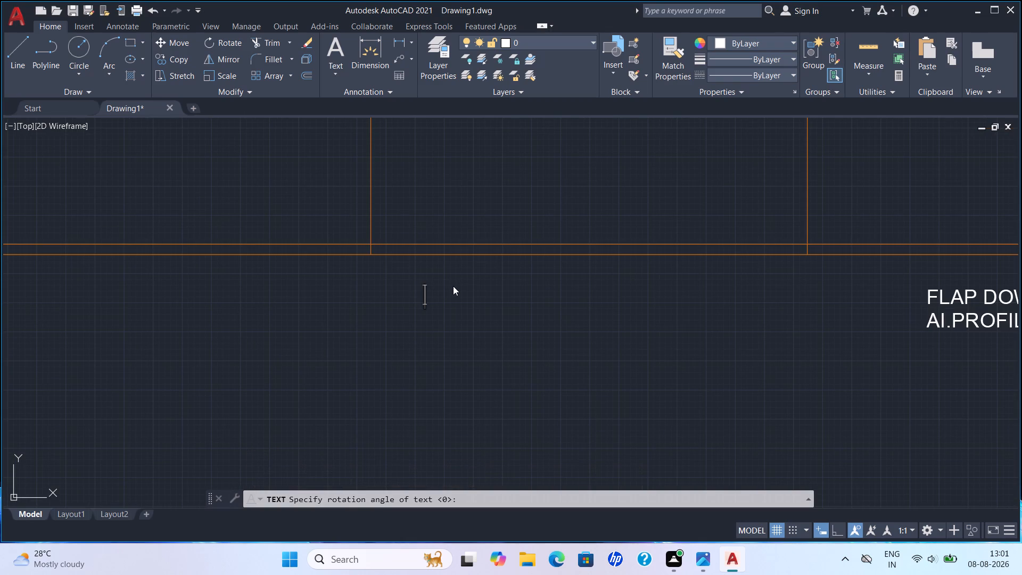
pyautogui.write('S/C TELE')
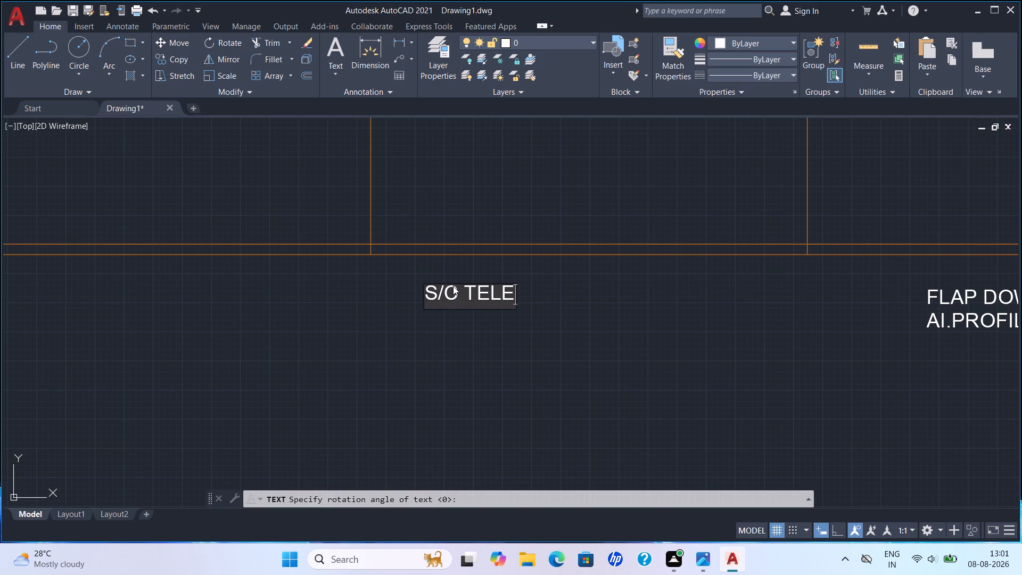
pyautogui.write('SCOPIC')
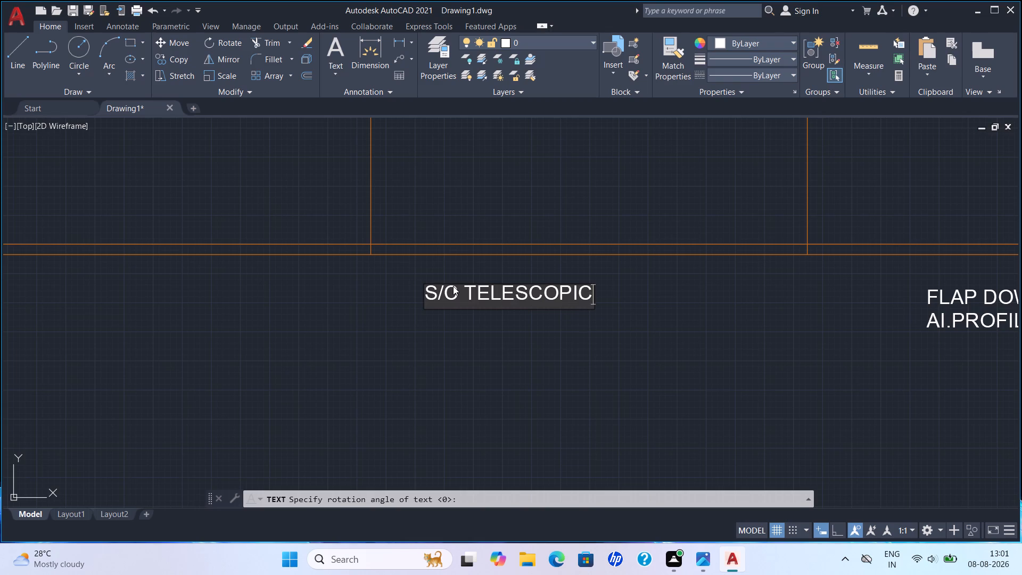
pyautogui.press('Return')
pyautogui.write('DRAWER')
pyautogui.press('Return')
pyautogui.press('Return')
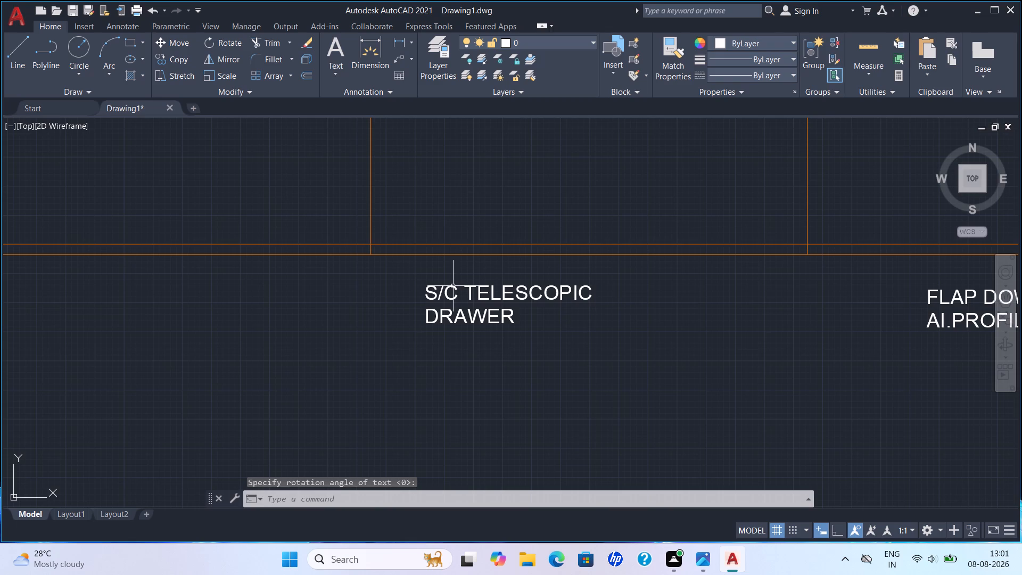
pyautogui.scroll(-2, 566, 253)
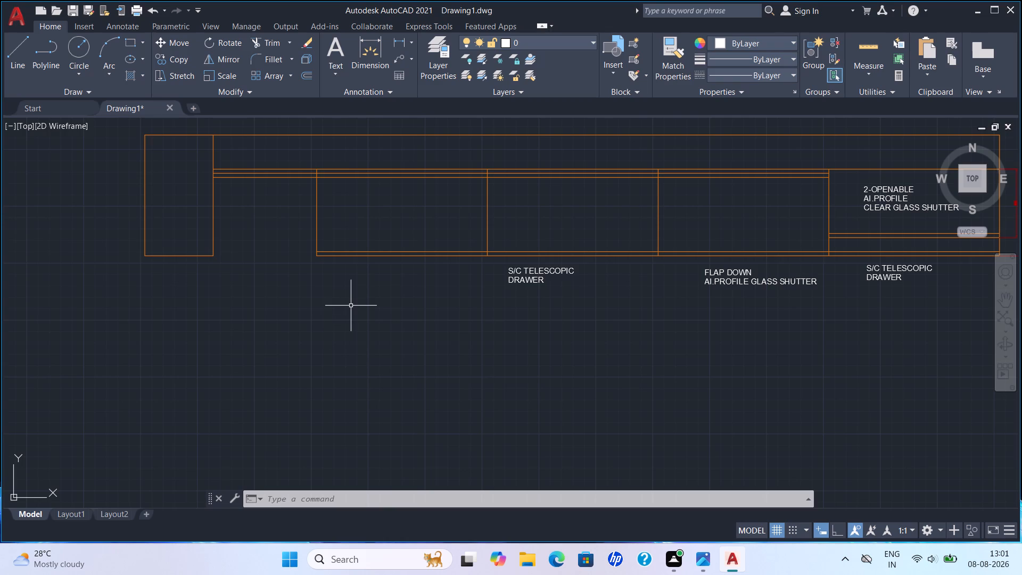
# Add horizontal single-line text below the leftmost of the three equal open bays, on two lines: "S/C TELESCOPIC" and "DRAWER".
pyautogui.press('Escape')
pyautogui.write('DT')
pyautogui.press('Return')
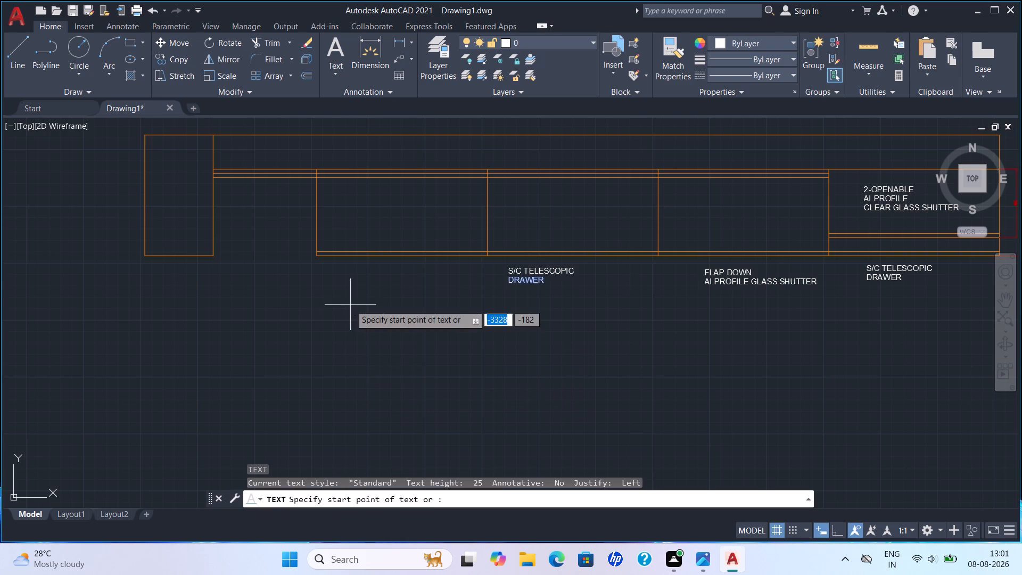
pyautogui.scroll(2, 336, 276)
pyautogui.scroll(-1, 342, 275)
pyautogui.moveTo(342, 275); pyautogui.dragTo(328, 333, button='middle')
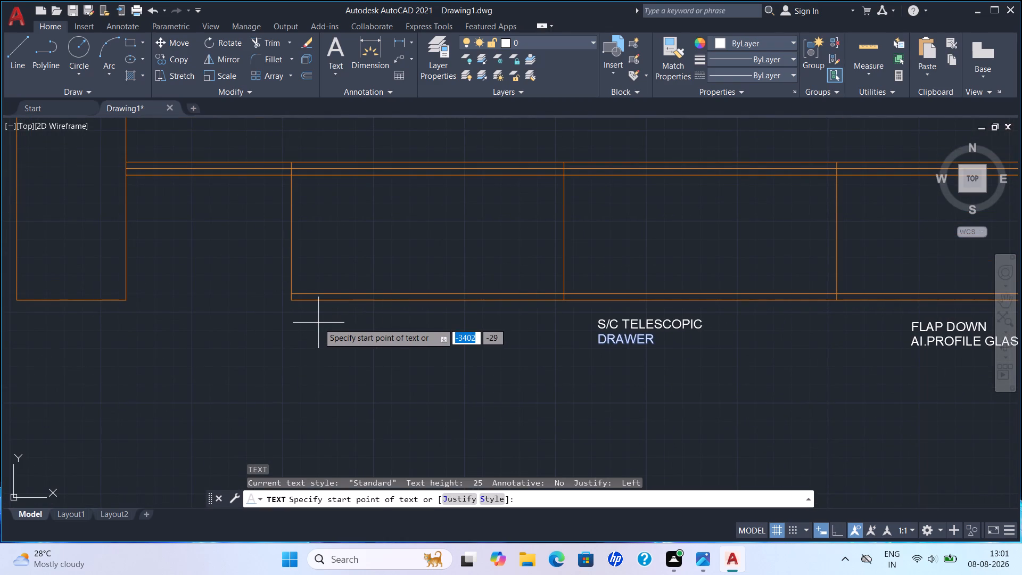
pyautogui.click(318, 323)
pyautogui.click(318, 323)
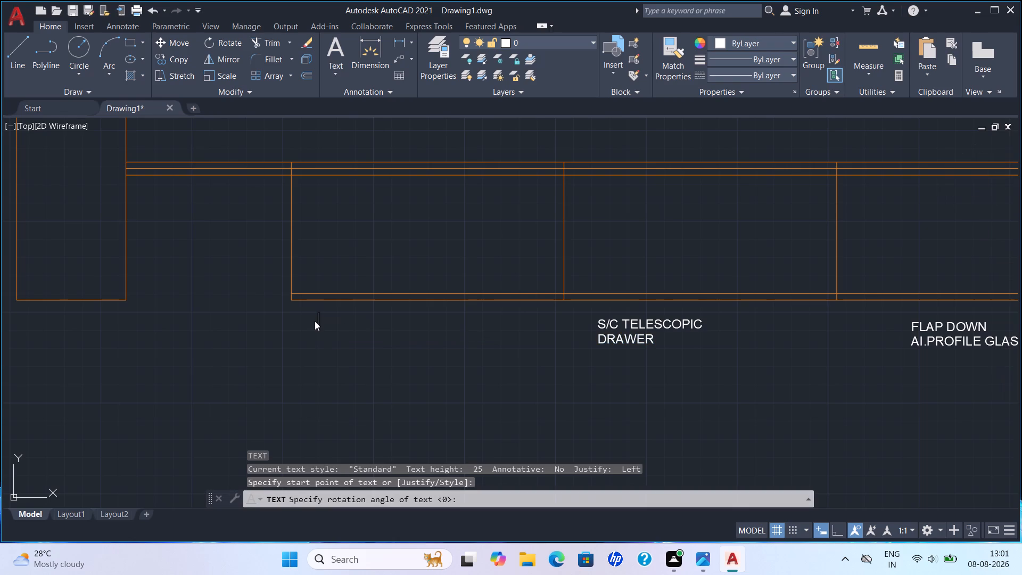
pyautogui.press('s')
pyautogui.write('/C TELESCOPIC DRAWER')
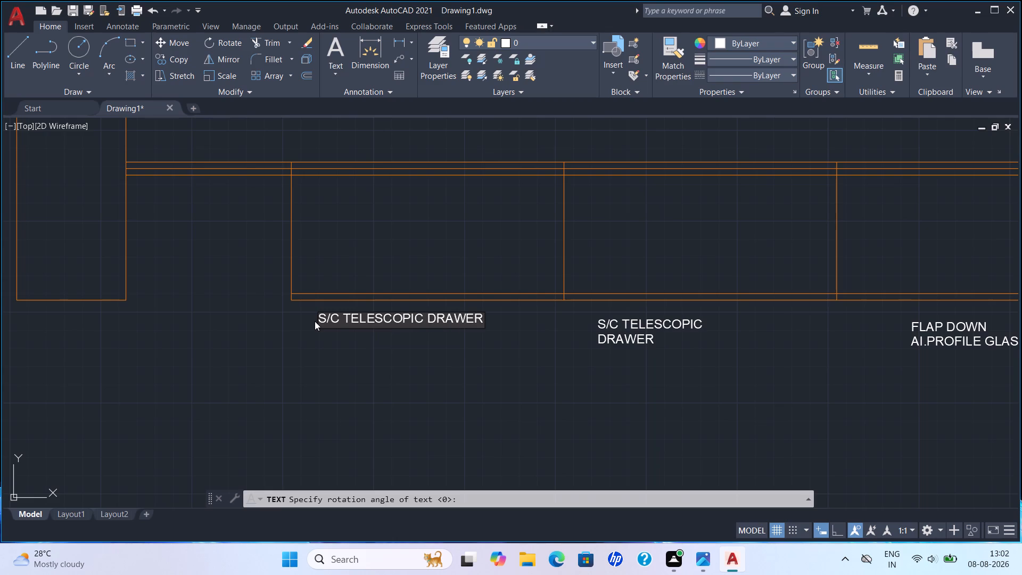
pyautogui.press('BackSpace')
pyautogui.press('BackSpace')
pyautogui.press('BackSpace')
pyautogui.press('BackSpace')
pyautogui.press('BackSpace')
pyautogui.press('BackSpace')
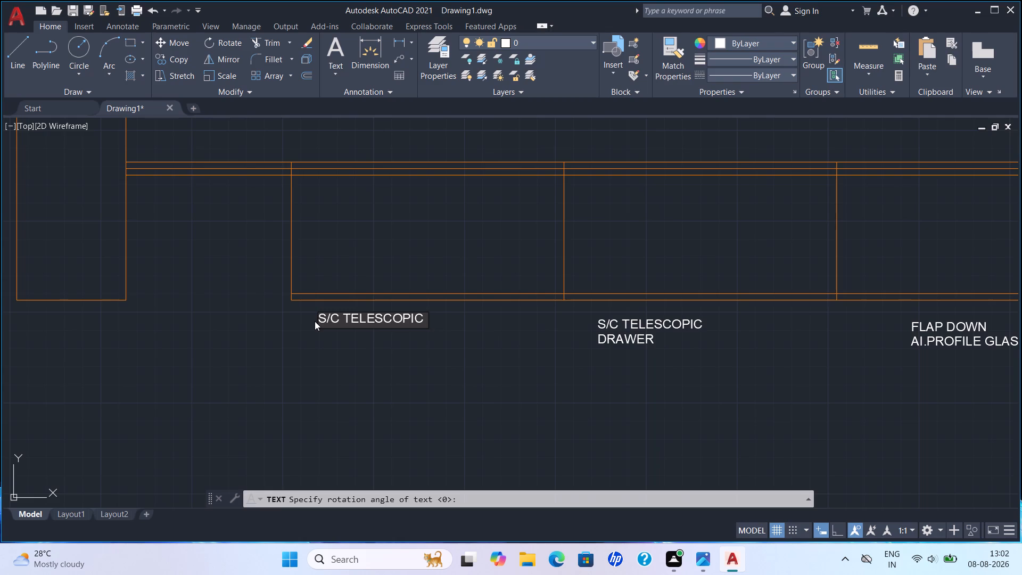
pyautogui.press('Return')
pyautogui.write('DRAWER')
pyautogui.press('Return')
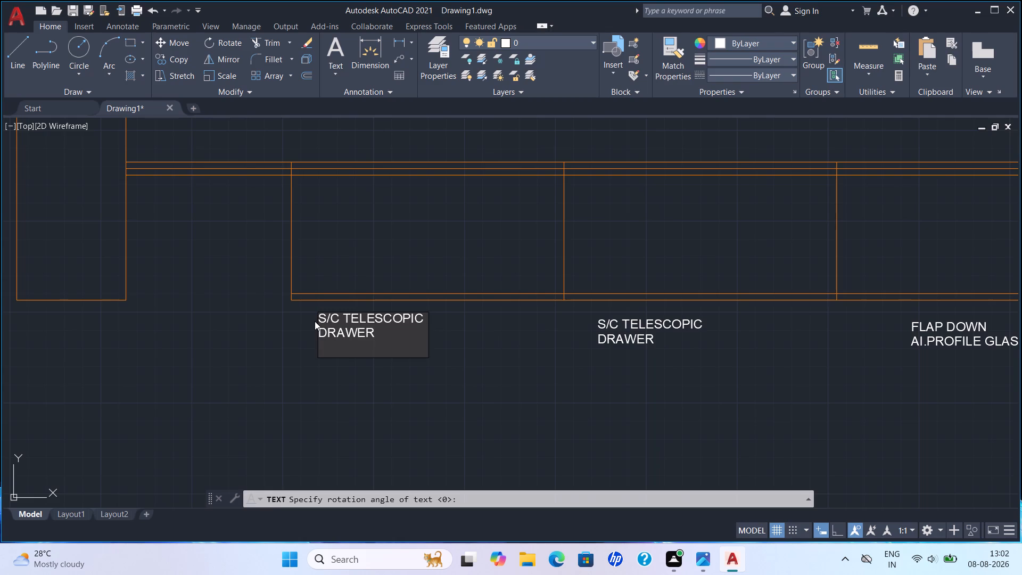
pyautogui.press('Return')
pyautogui.scroll(-3, 270, 379)
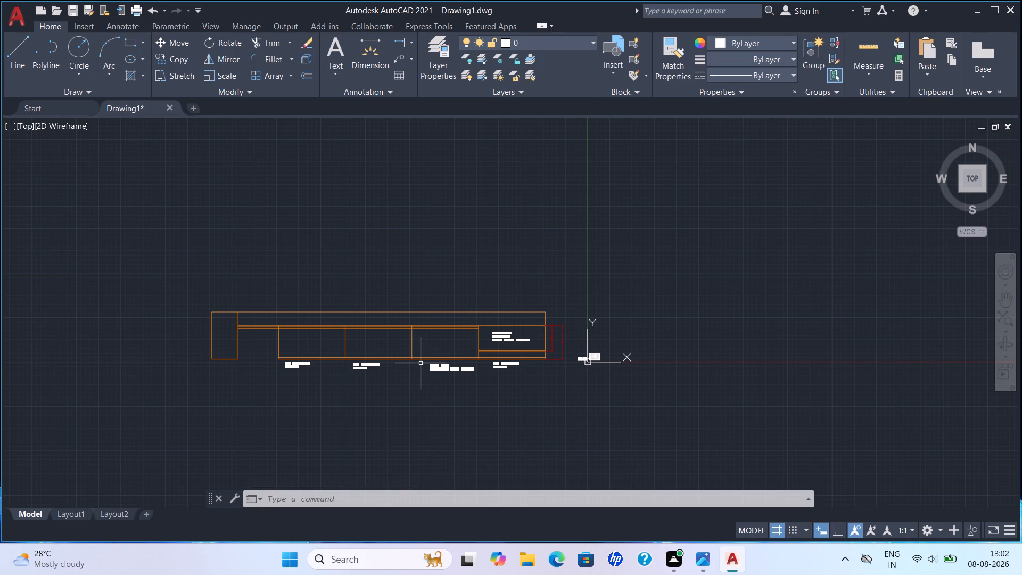
# Create a new layer named HATCH and set its color to blue.
pyautogui.click(595, 42)
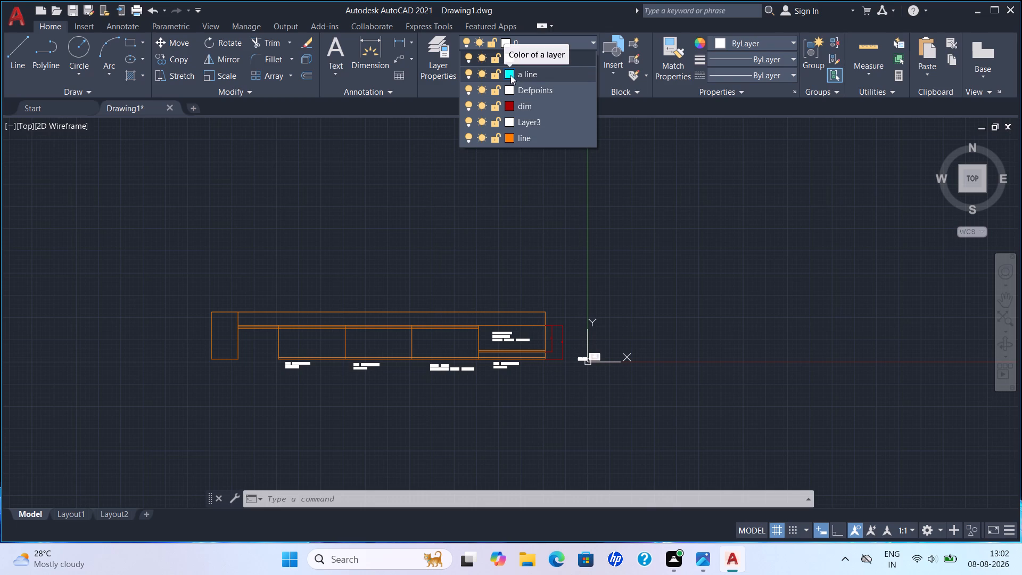
pyautogui.click(438, 42)
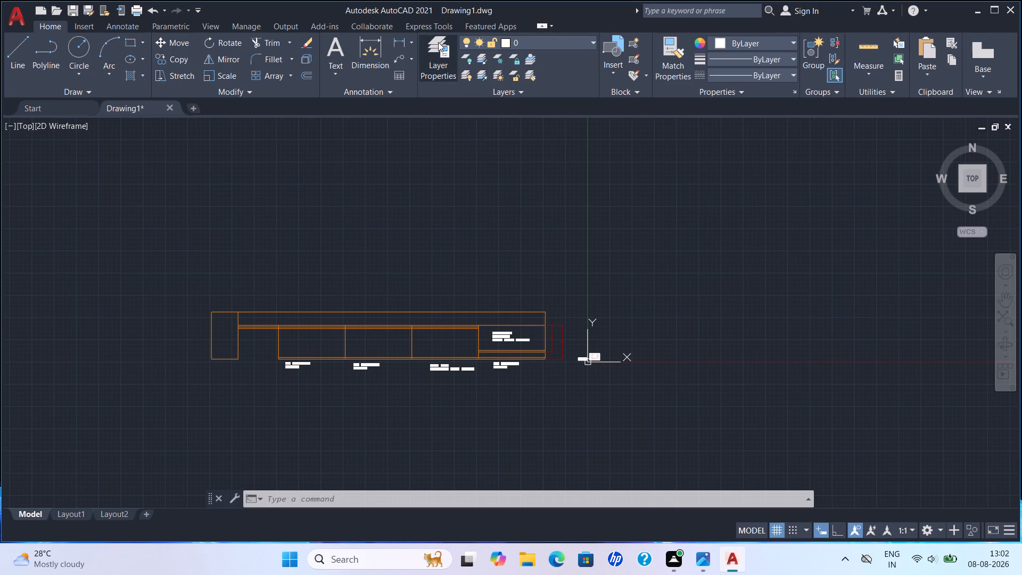
pyautogui.click(447, 53)
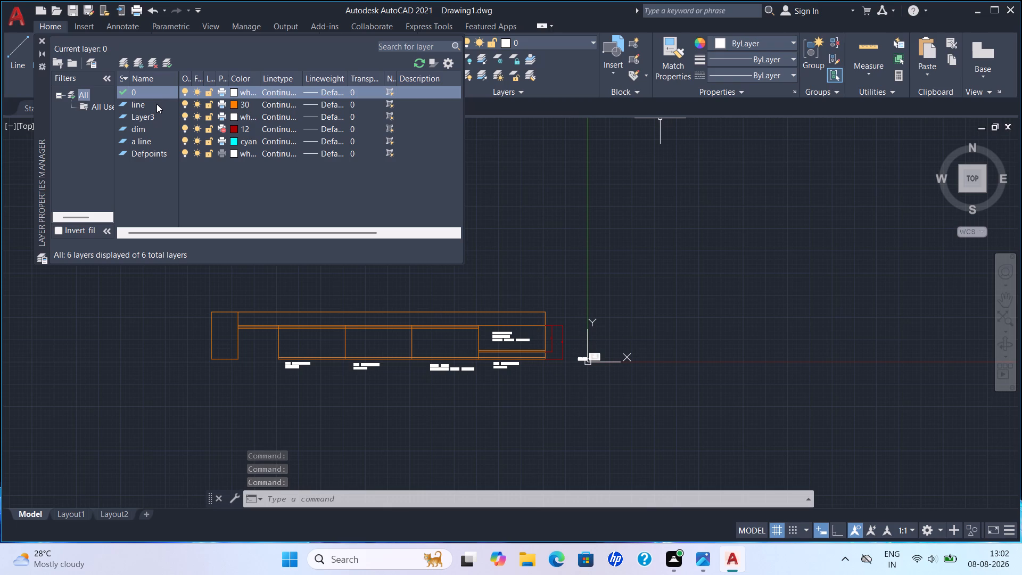
pyautogui.click(163, 140)
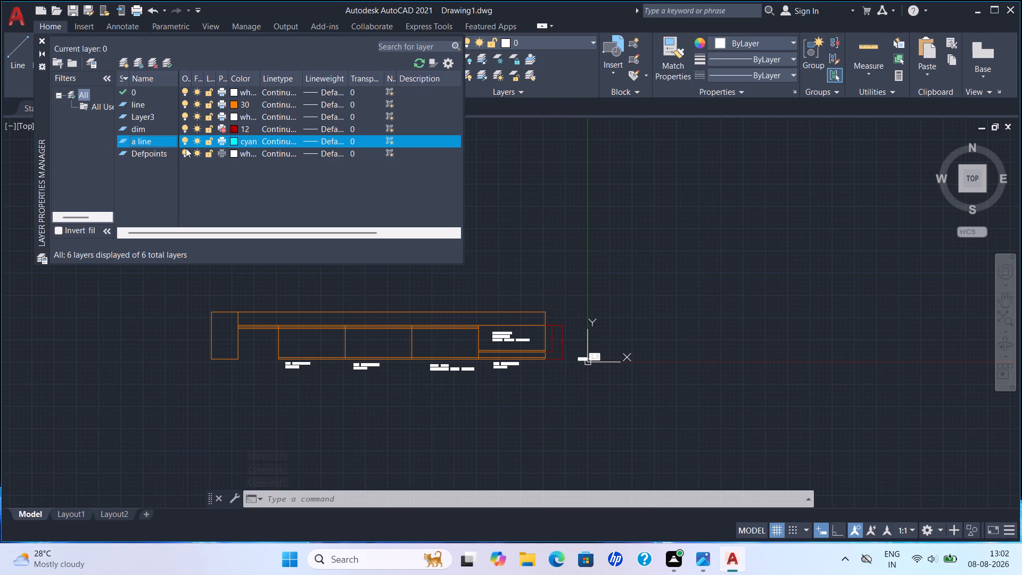
pyautogui.press('BackSpace')
pyautogui.press('BackSpace')
pyautogui.press('BackSpace')
pyautogui.tripleClick(160, 141)
pyautogui.tripleClick(159, 139)
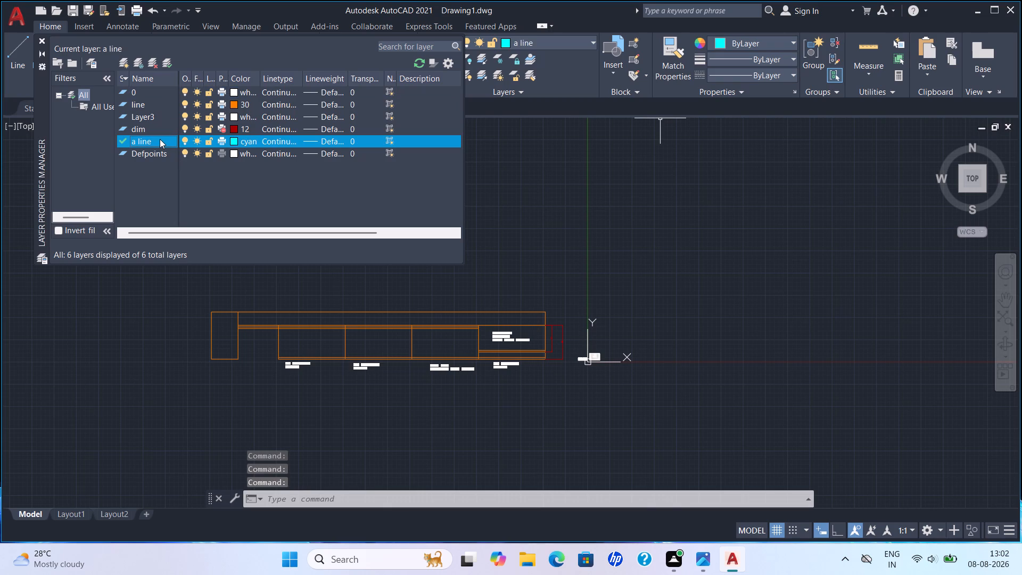
pyautogui.doubleClick(161, 139)
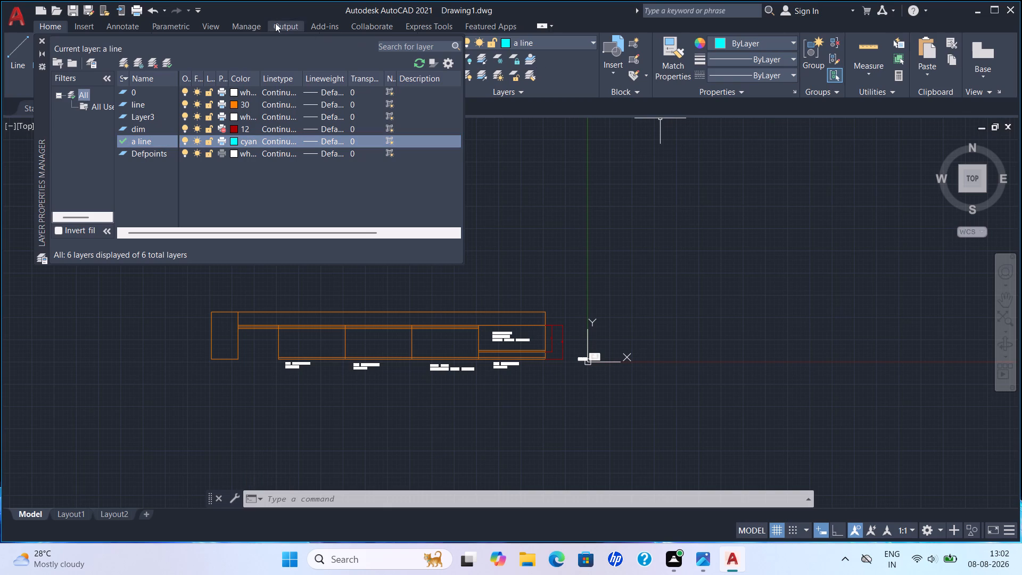
pyautogui.click(123, 64)
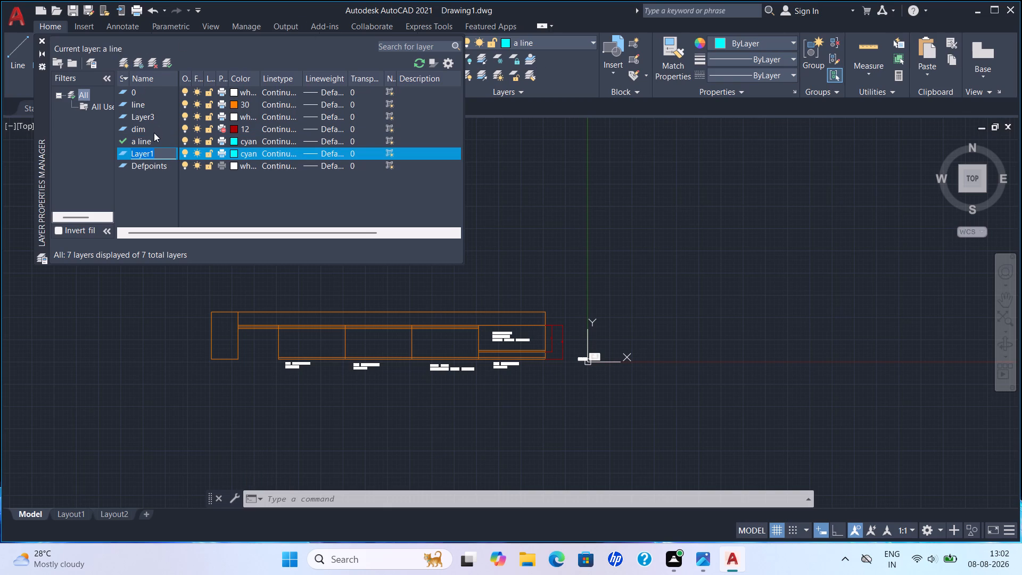
pyautogui.press('BackSpace')
pyautogui.write('HATCH')
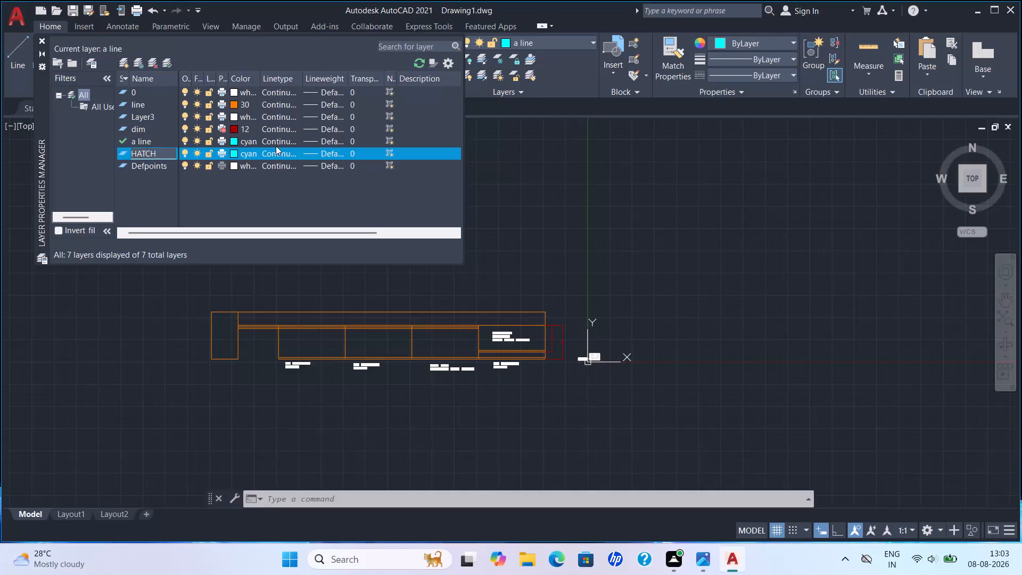
pyautogui.click(233, 152)
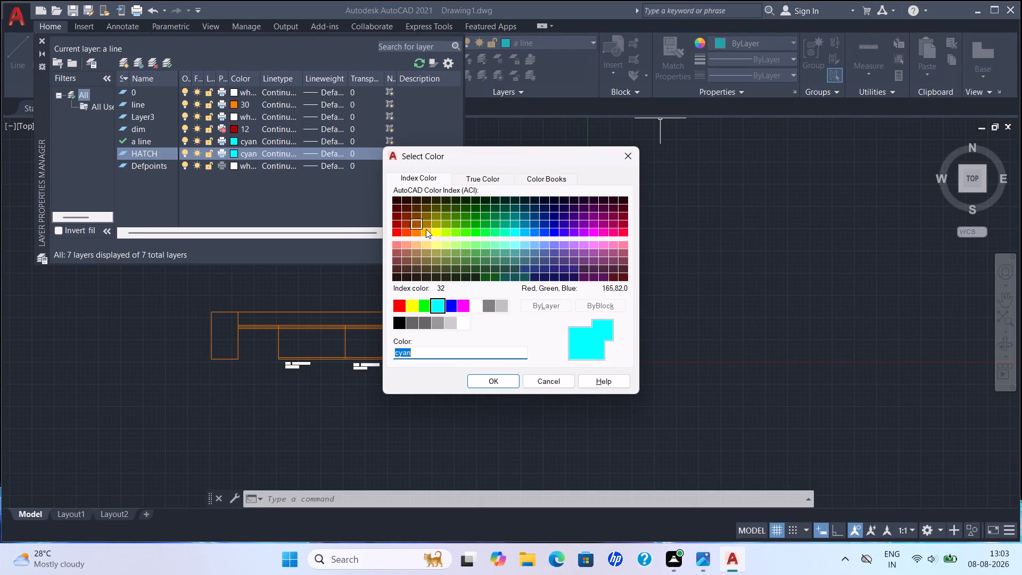
pyautogui.click(448, 309)
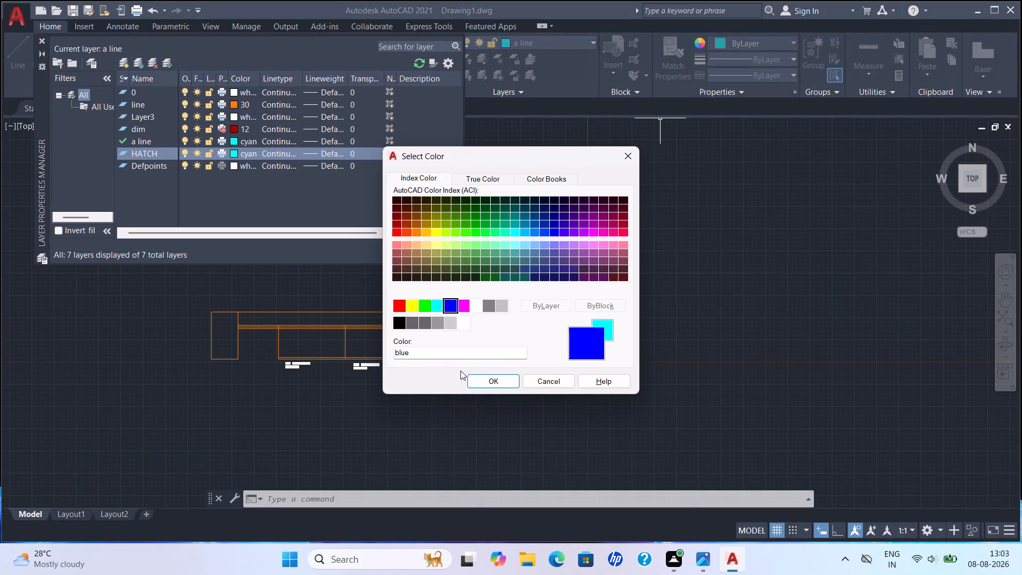
pyautogui.click(479, 382)
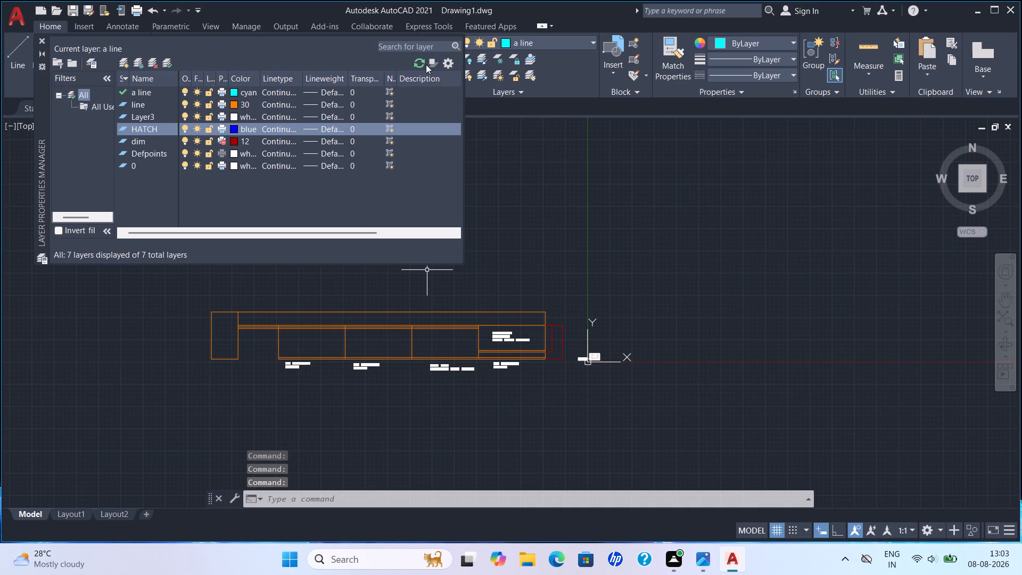
pyautogui.click(44, 42)
# Make HATCH the current layer.
pyautogui.click(592, 39)
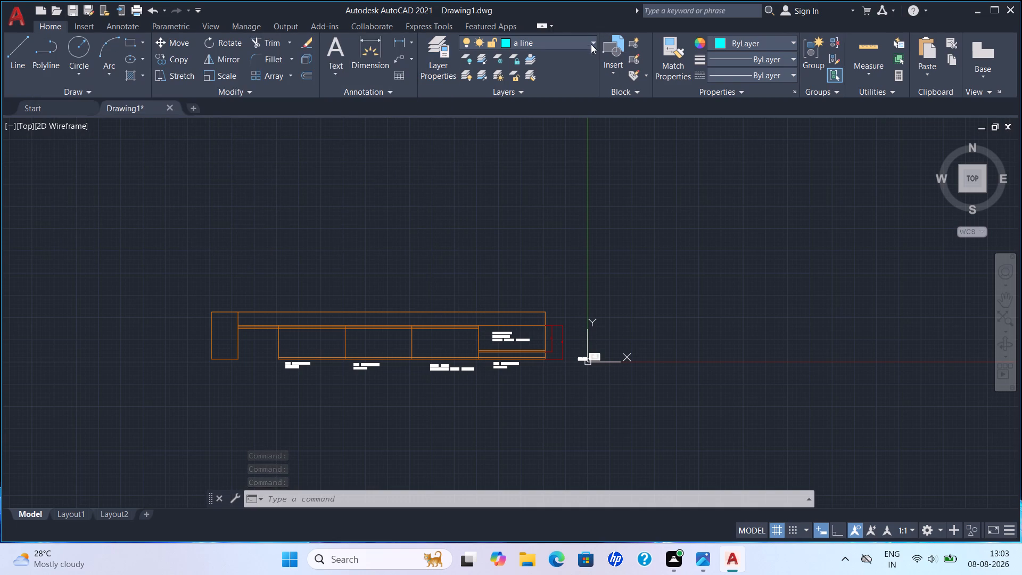
pyautogui.click(537, 117)
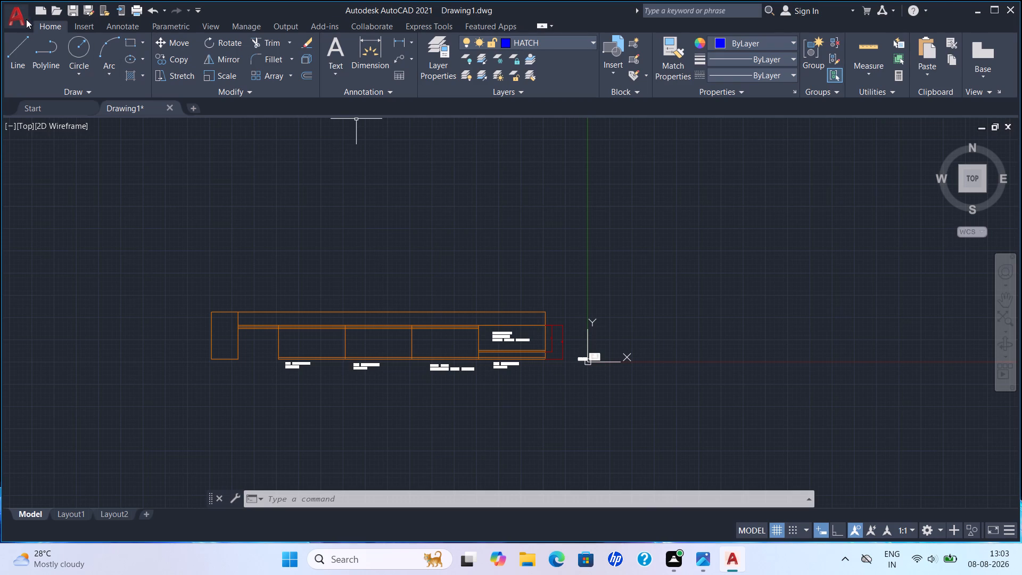
# Start the Hatch command and look through the available hatch patterns for one to use on the TV unit.
pyautogui.press('h')
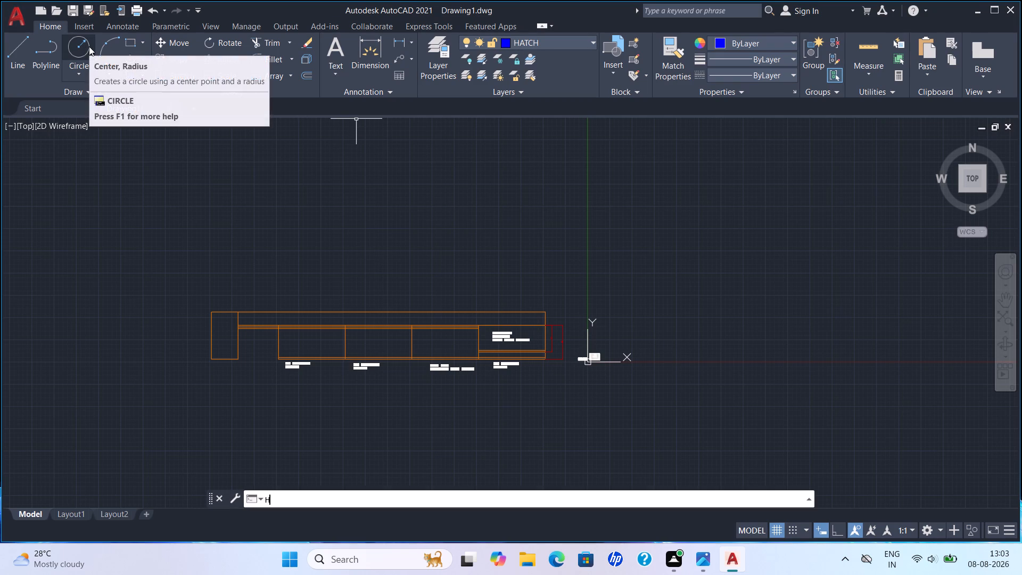
pyautogui.press('Return')
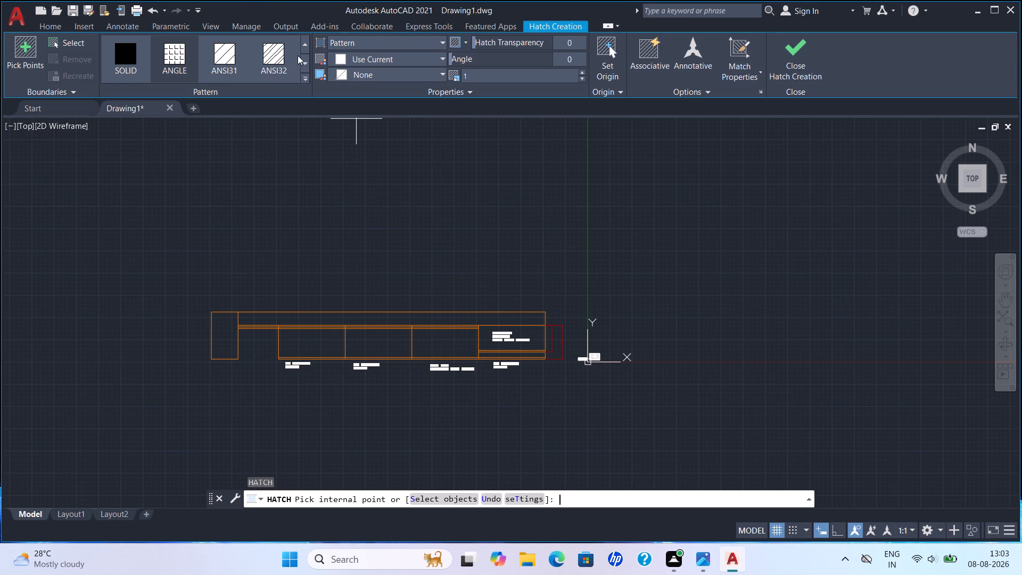
pyautogui.click(304, 79)
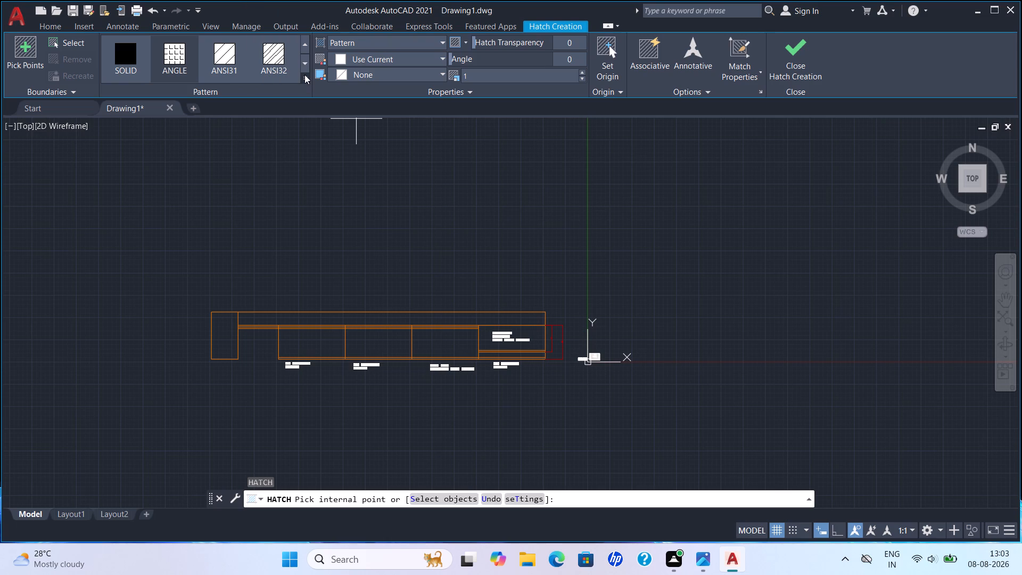
pyautogui.click(304, 72)
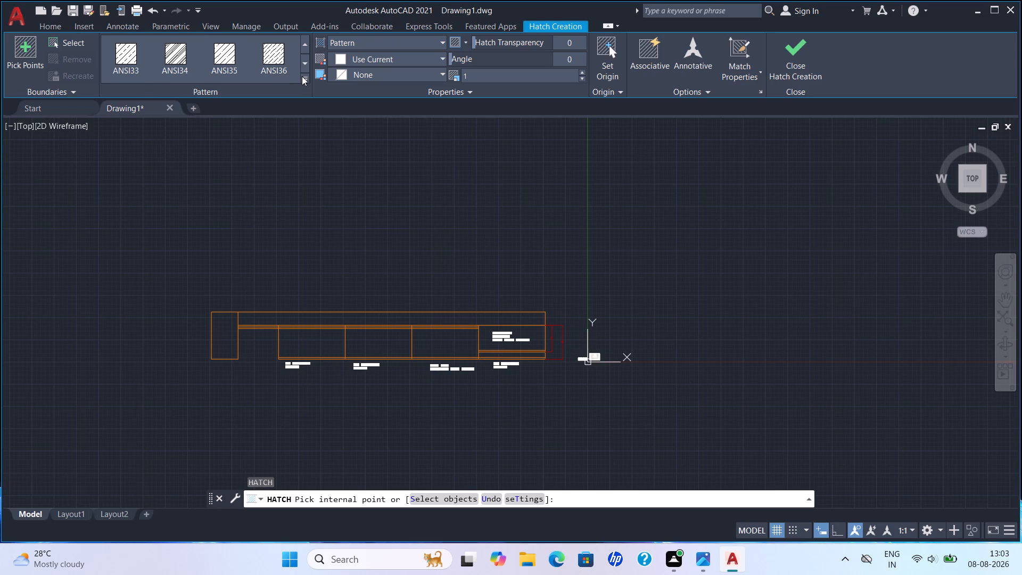
pyautogui.click(306, 76)
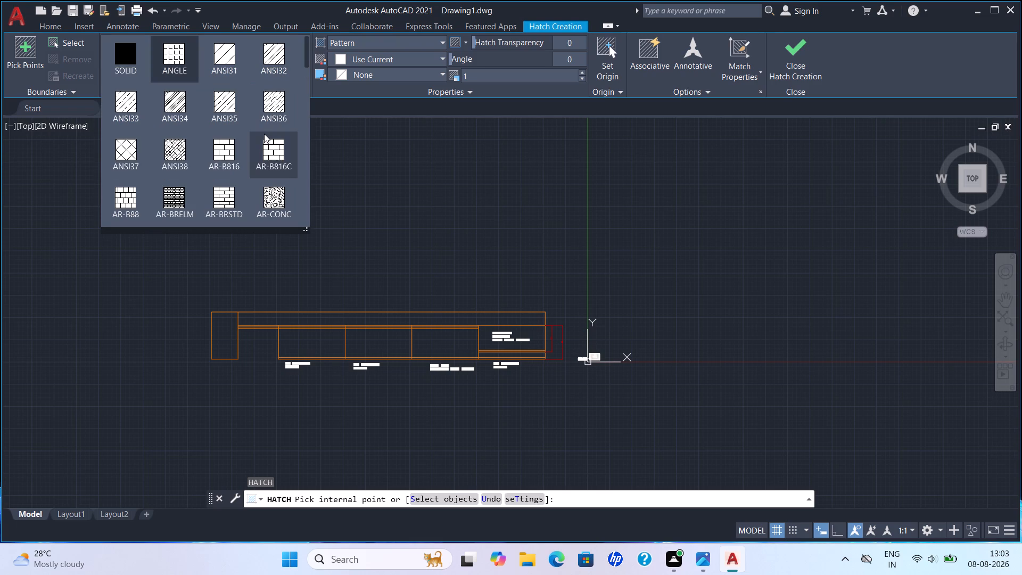
pyautogui.scroll(5, 264, 134)
pyautogui.scroll(-4, 267, 94)
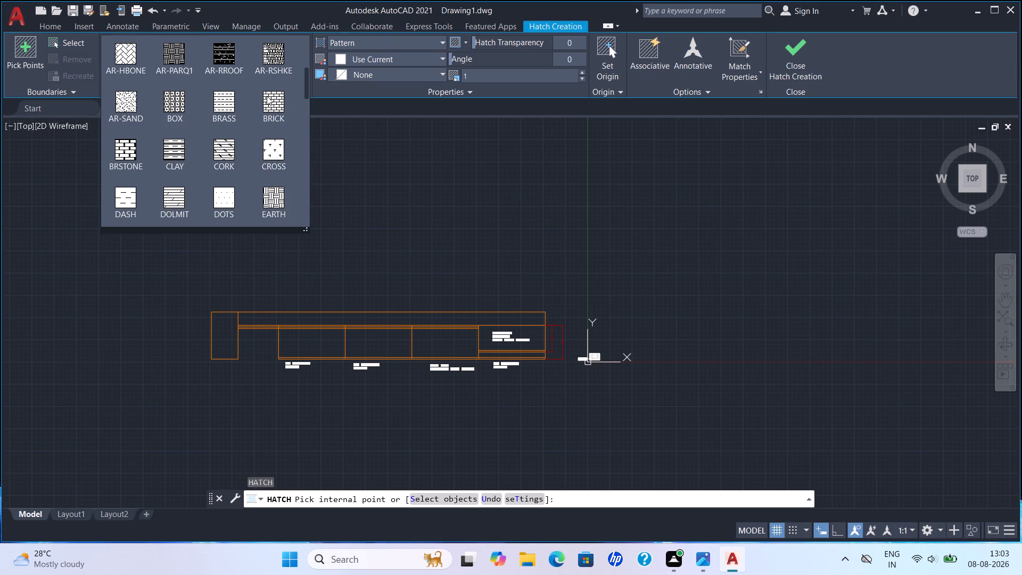
pyautogui.scroll(-8, 267, 96)
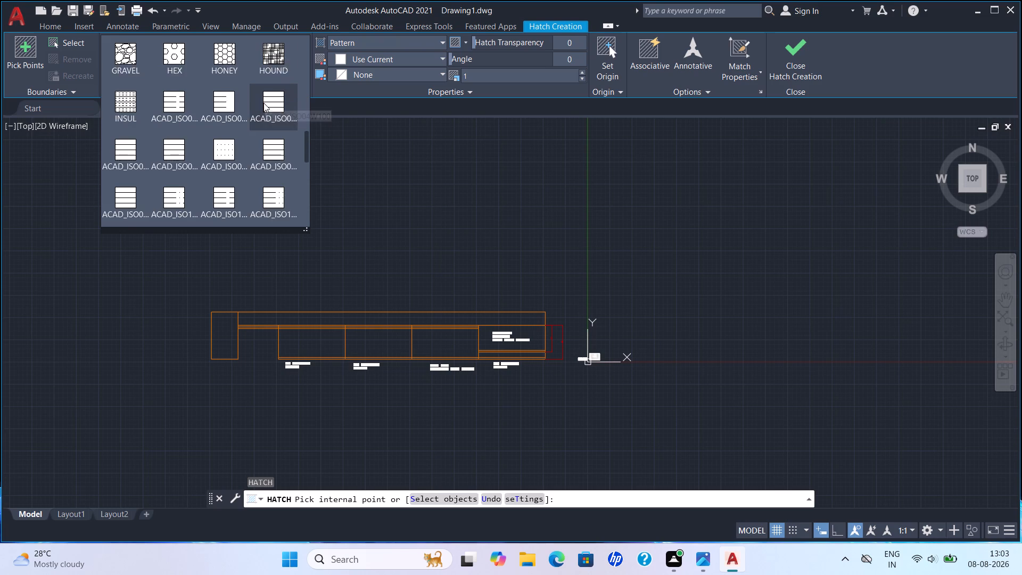
pyautogui.scroll(-3, 263, 103)
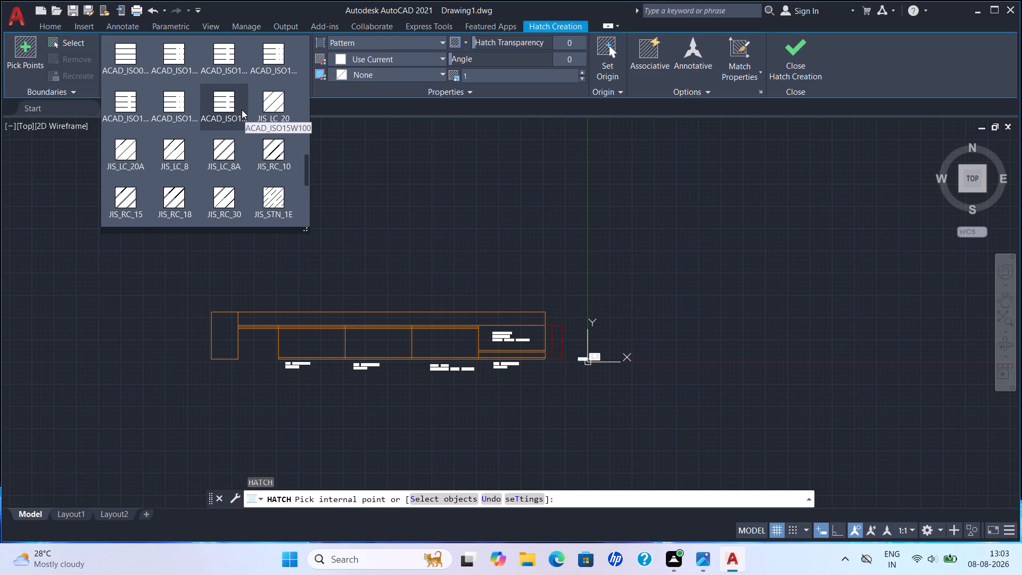
pyautogui.scroll(-1, 249, 106)
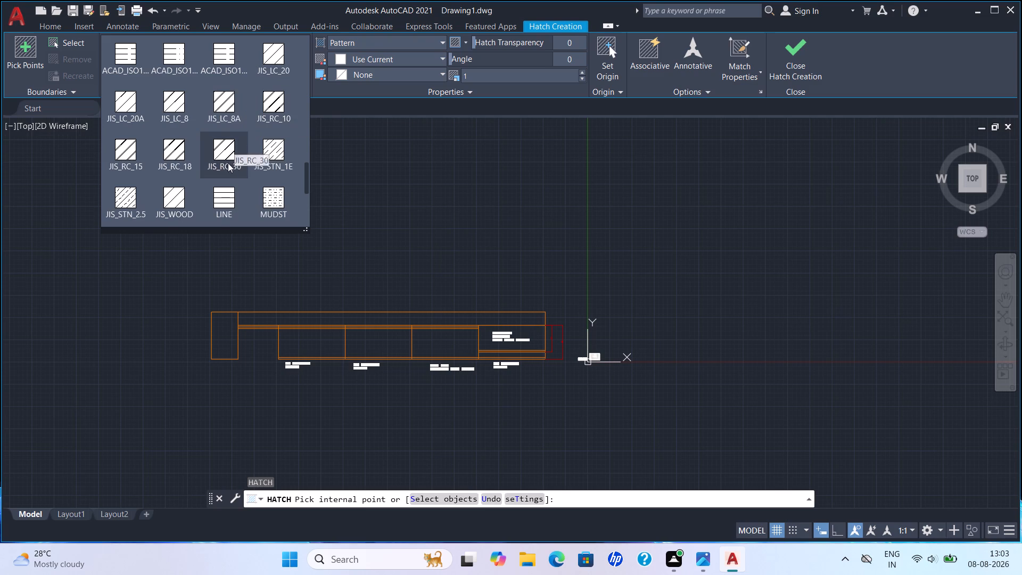
pyautogui.scroll(-4, 229, 163)
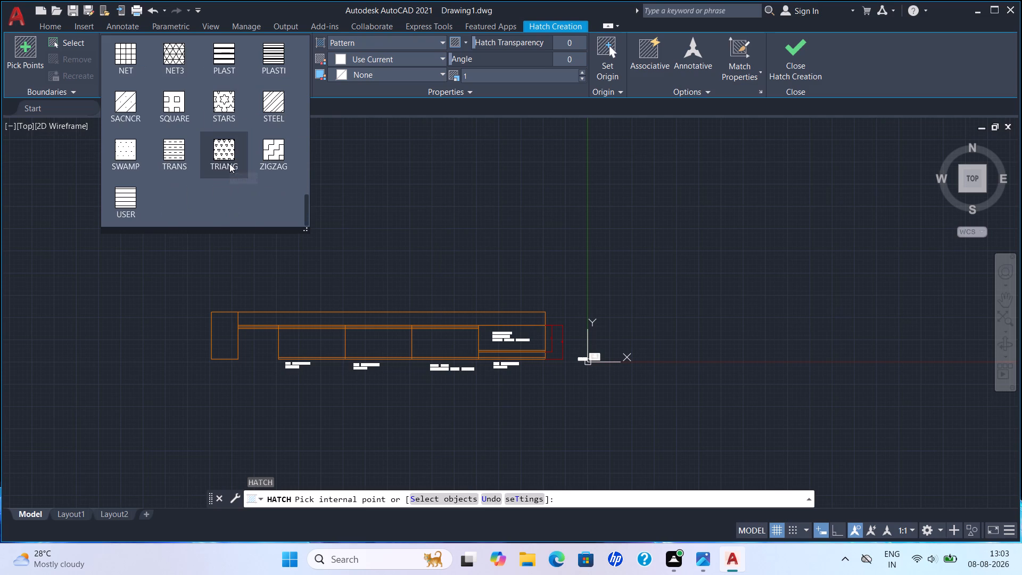
pyautogui.scroll(-1, 230, 165)
pyautogui.scroll(1, 230, 153)
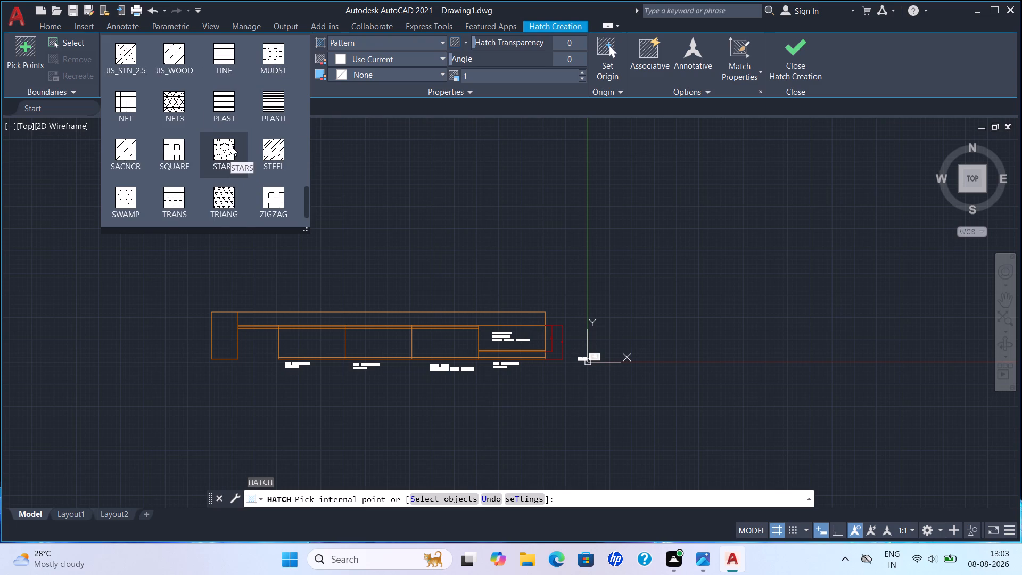
pyautogui.scroll(1, 232, 146)
pyautogui.scroll(-2, 232, 146)
pyautogui.scroll(2, 232, 146)
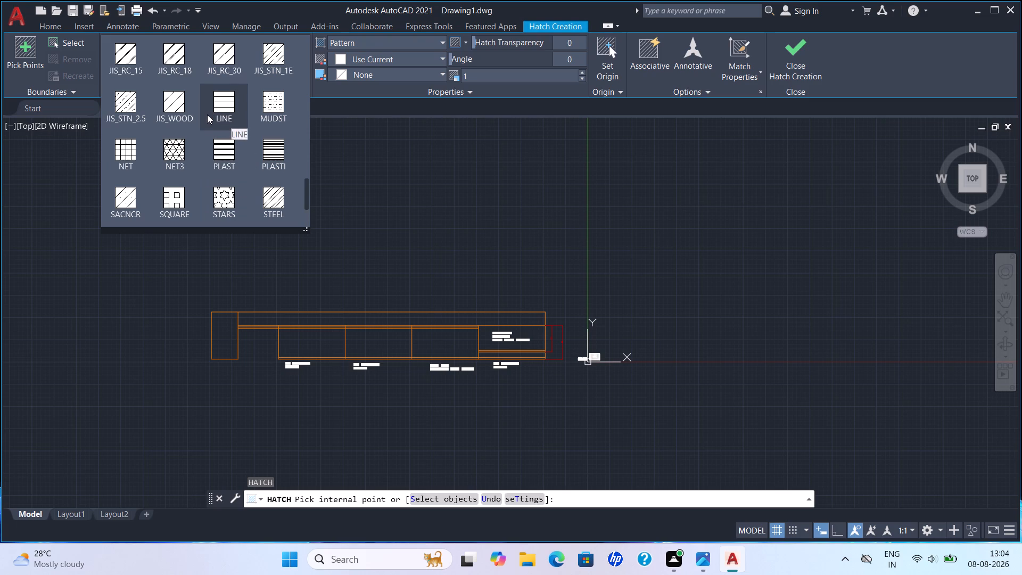
pyautogui.scroll(3, 203, 103)
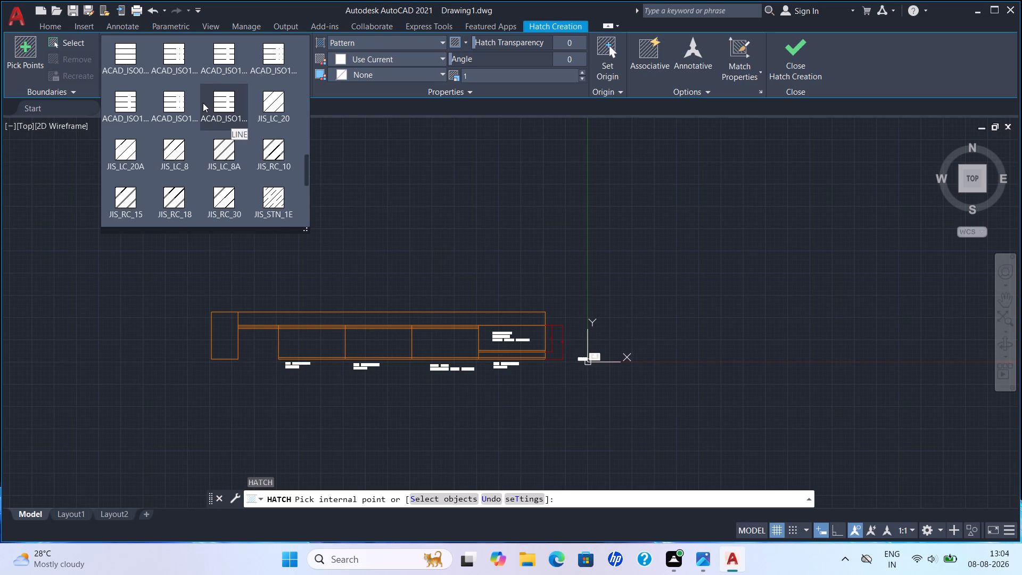
pyautogui.scroll(9, 203, 103)
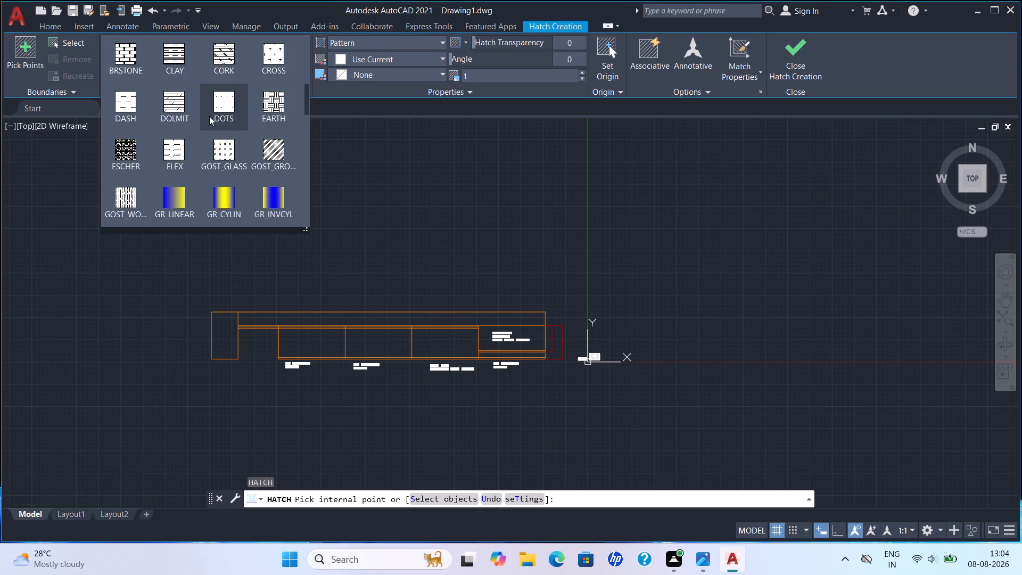
pyautogui.scroll(5, 209, 116)
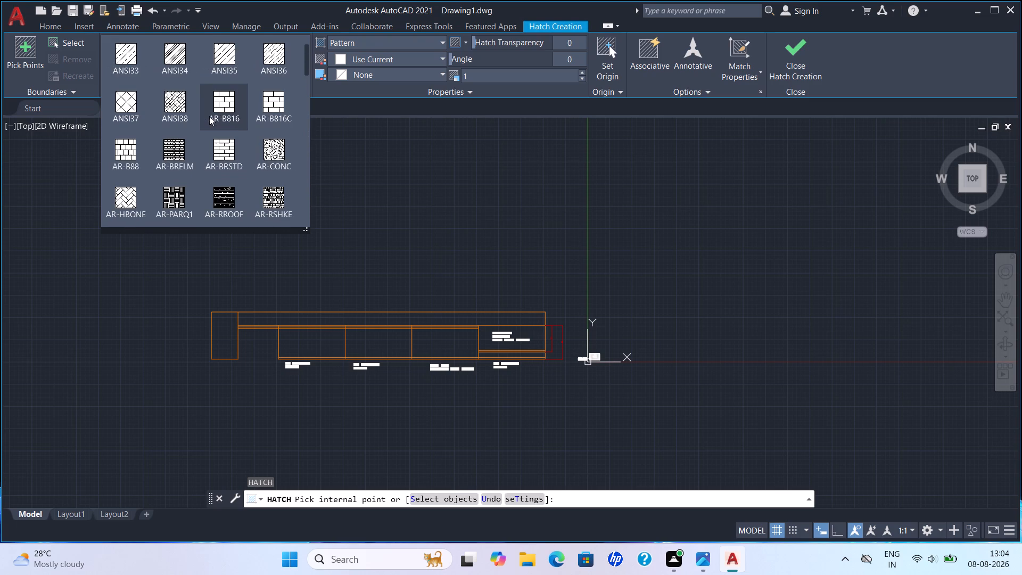
pyautogui.scroll(2, 209, 116)
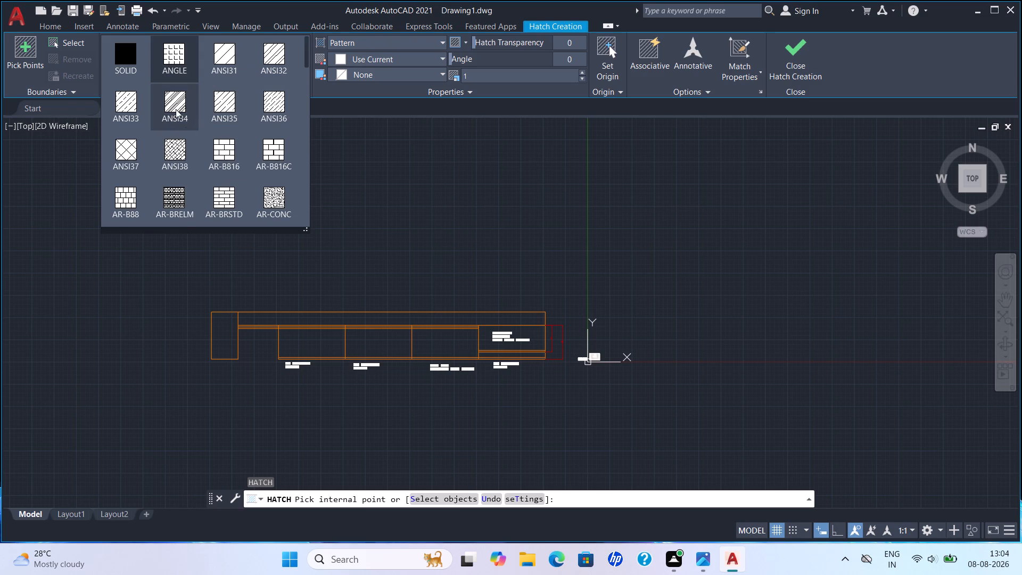
pyautogui.scroll(3, 235, 69)
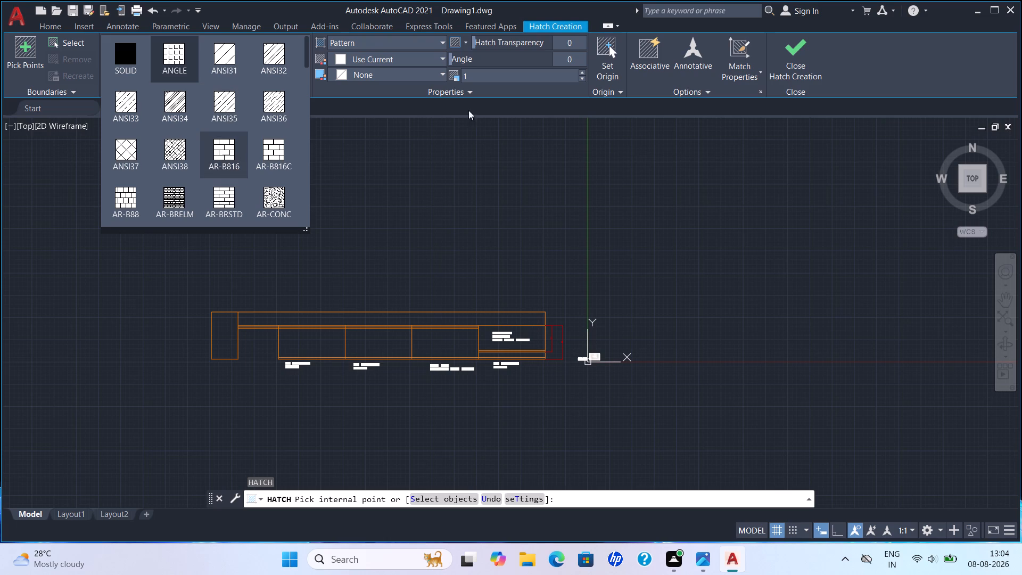
pyautogui.click(537, 175)
pyautogui.click(556, 136)
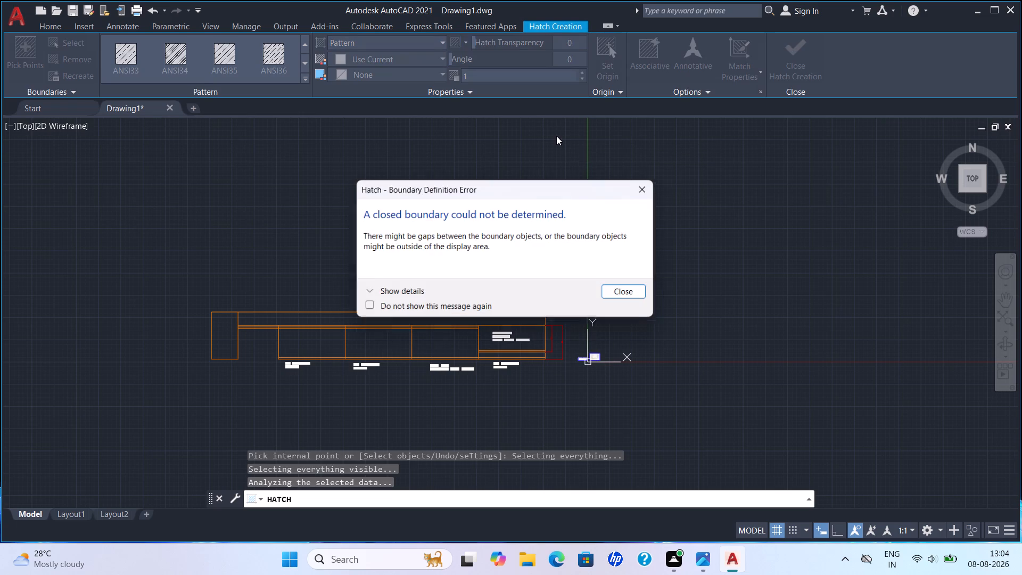
pyautogui.press('Escape')
pyautogui.press('Escape')
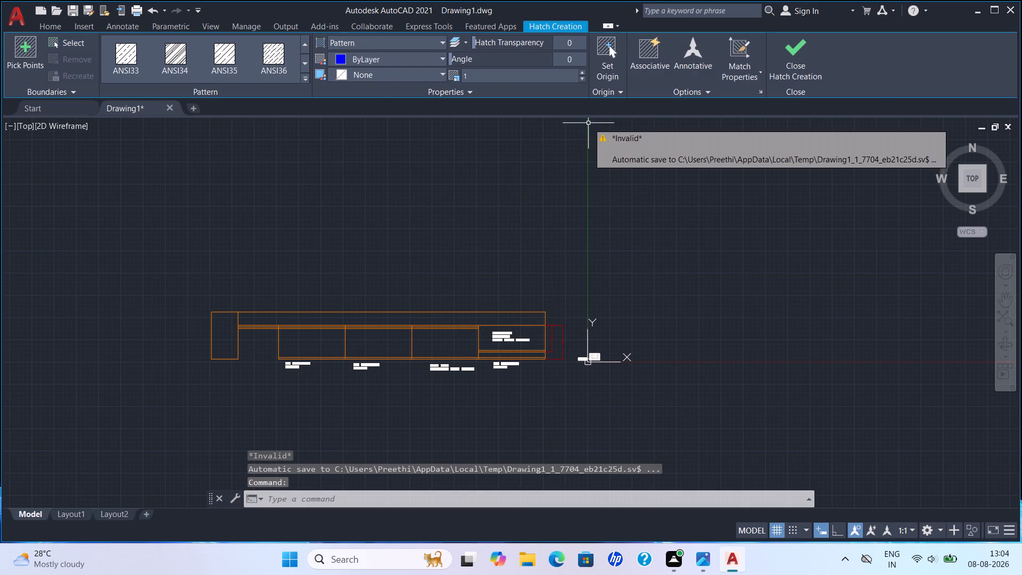
pyautogui.press('Escape')
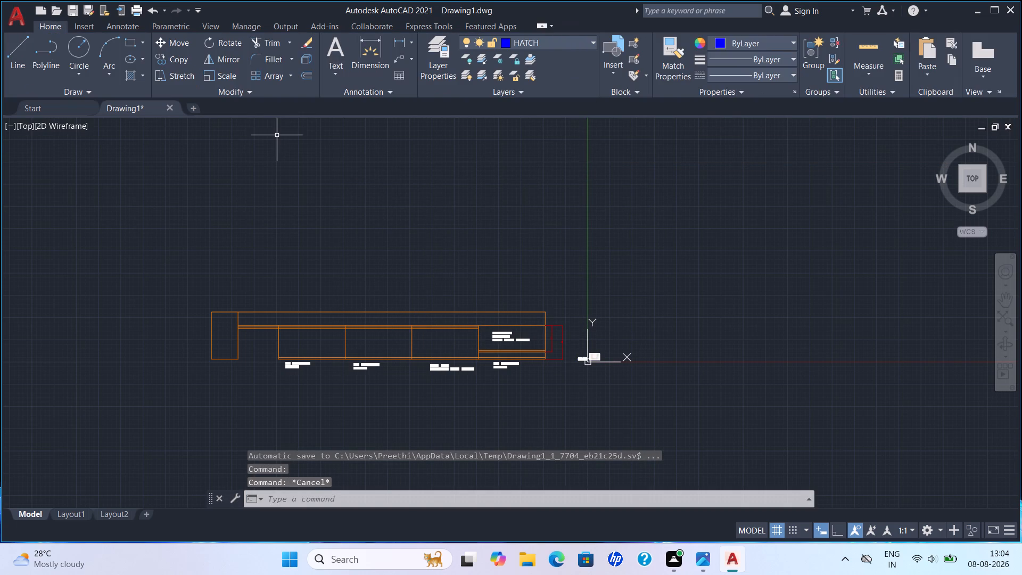
# Hatch the long horizontal band along the top of the TV unit, above the bays, with the ANSI31 pattern.
pyautogui.press('h')
pyautogui.press('Return')
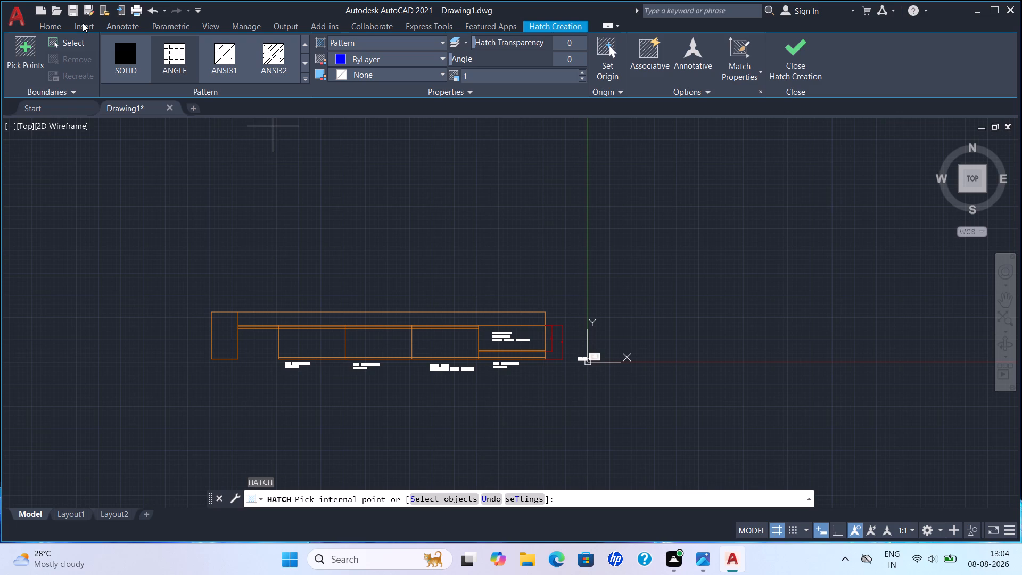
pyautogui.click(211, 58)
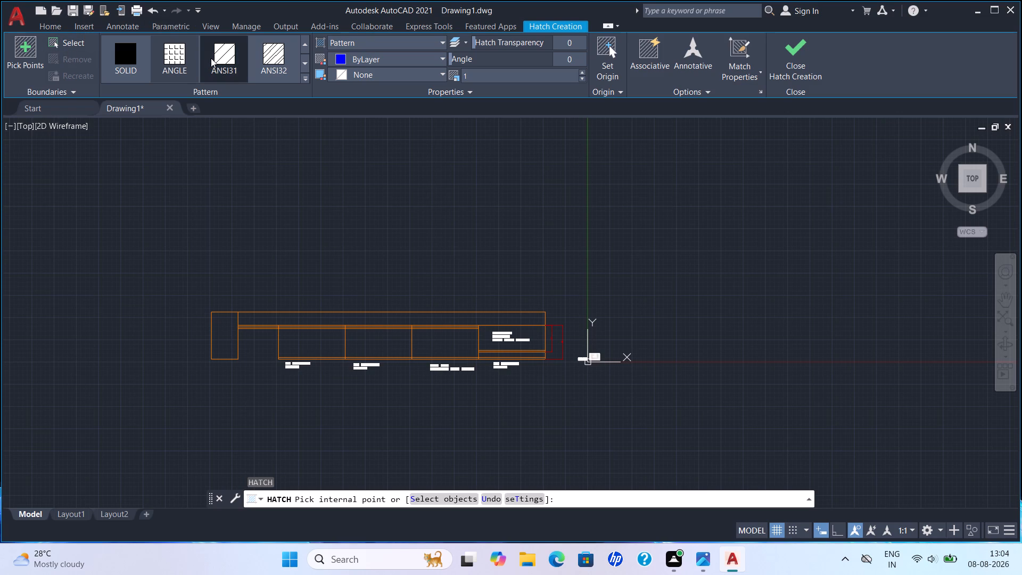
pyautogui.click(24, 42)
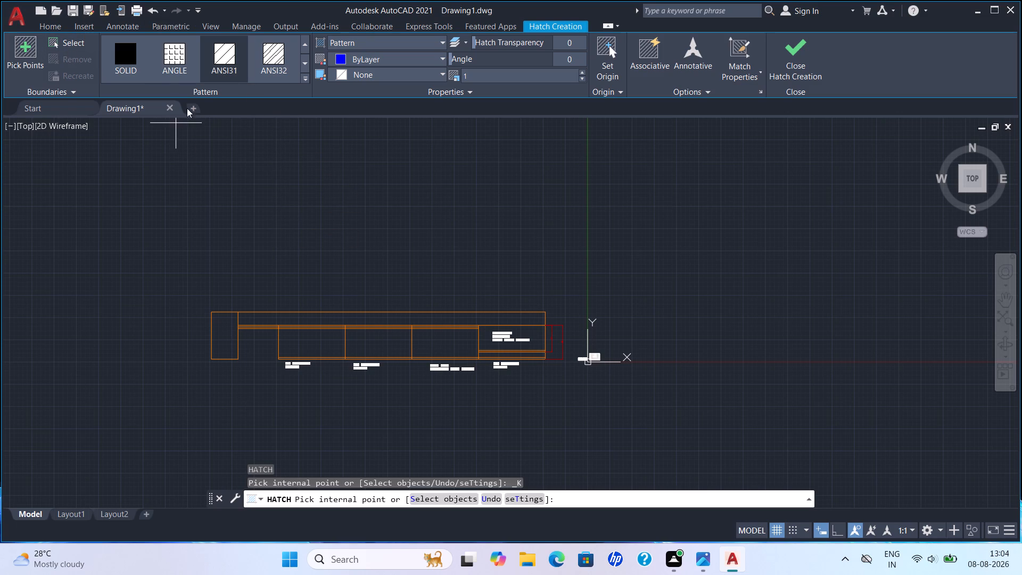
pyautogui.scroll(4, 302, 320)
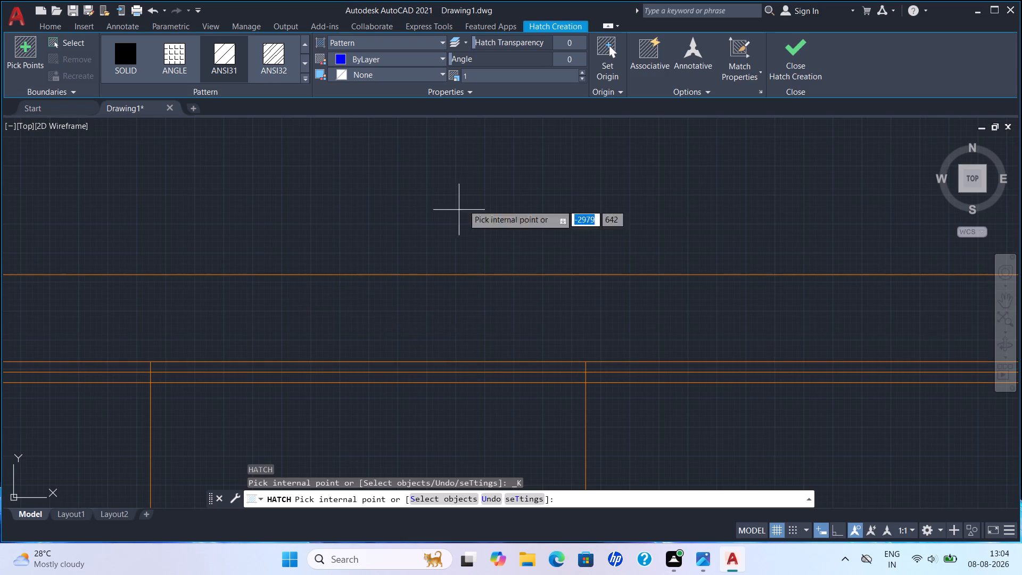
pyautogui.click(581, 80)
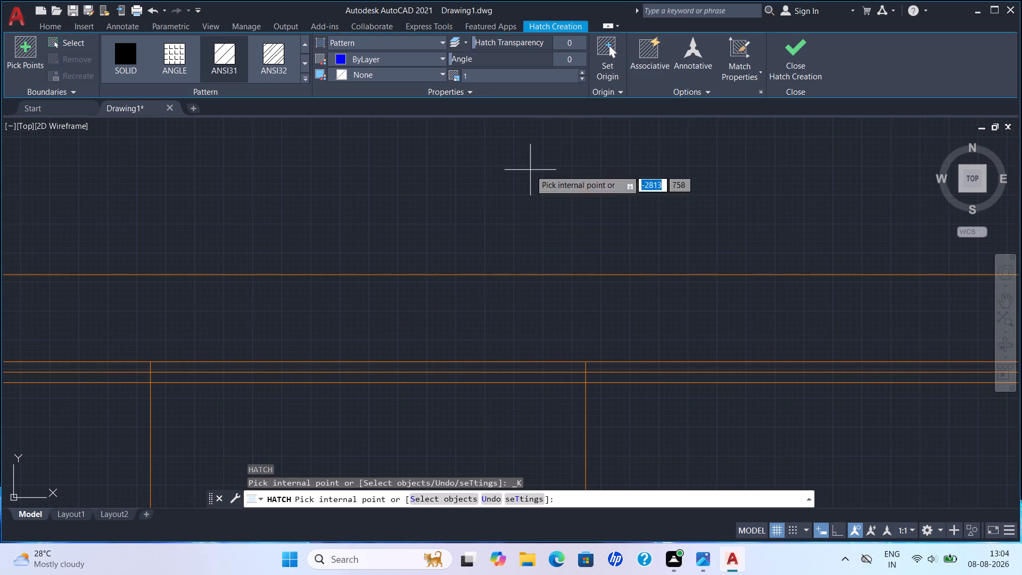
pyautogui.scroll(2, 403, 308)
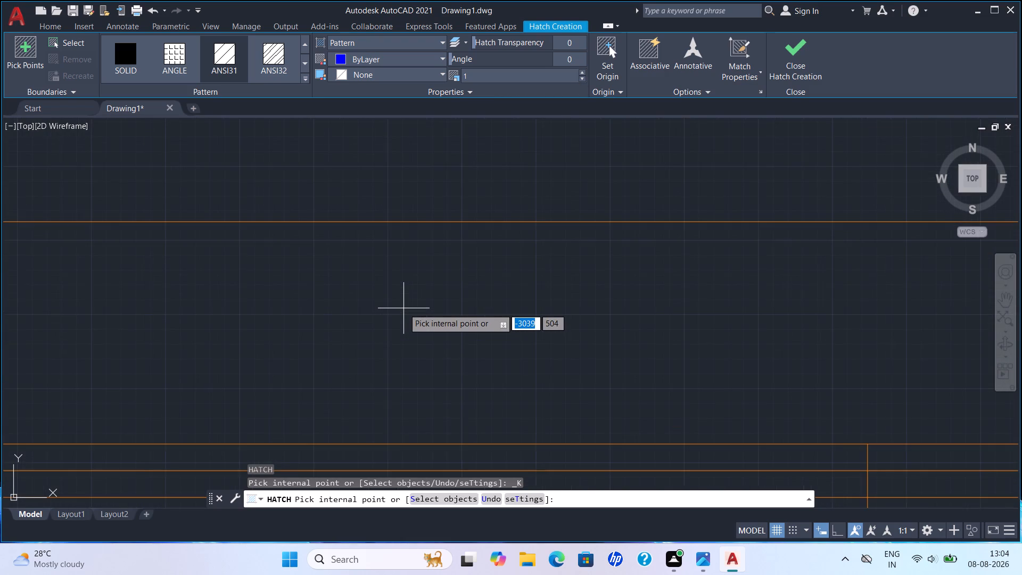
pyautogui.scroll(-3, 403, 308)
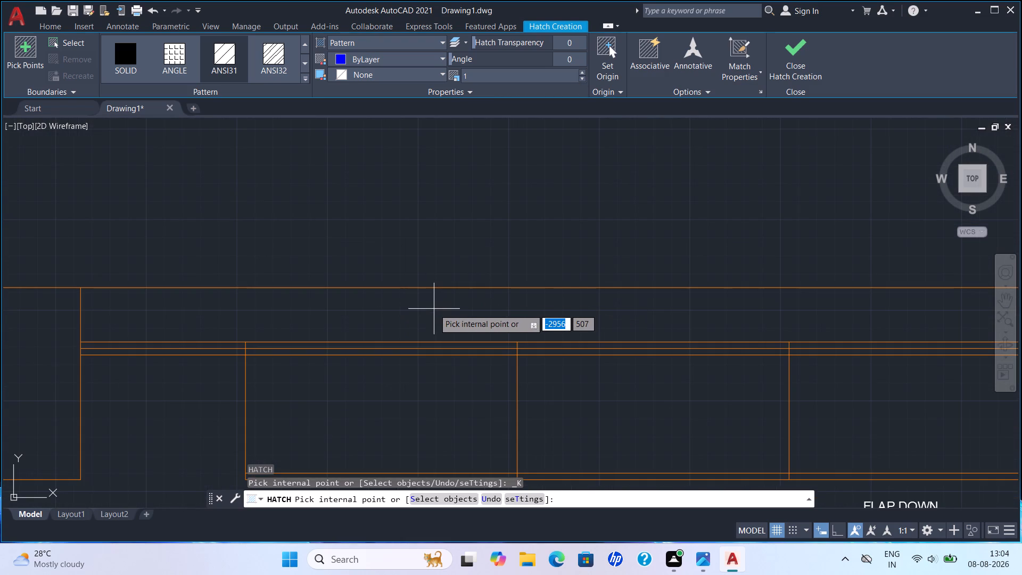
pyautogui.click(434, 310)
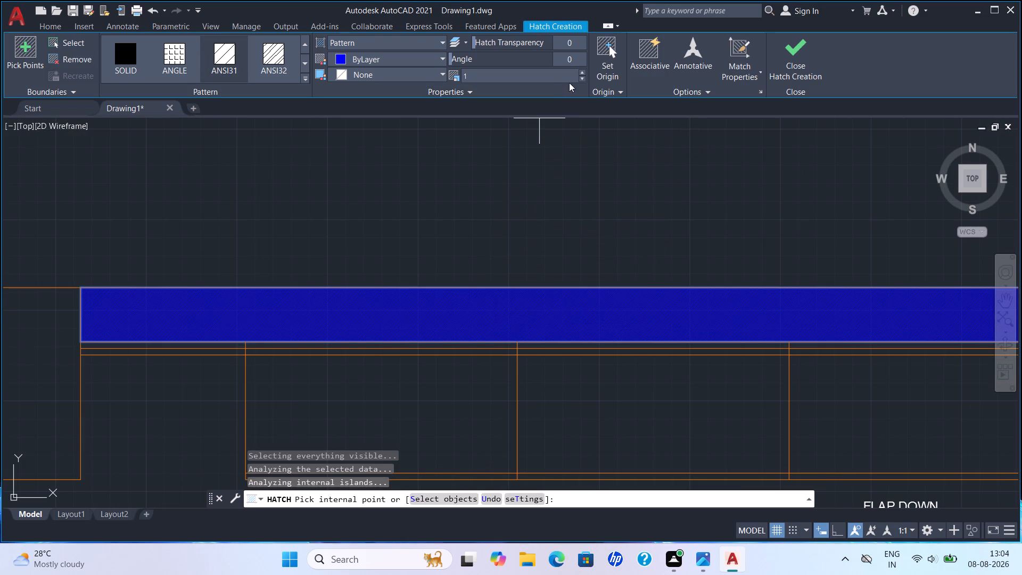
# Set the hatch pattern scale of the top band to 0.1.
pyautogui.click(578, 85)
pyautogui.doubleClick(580, 73)
pyautogui.click(510, 76)
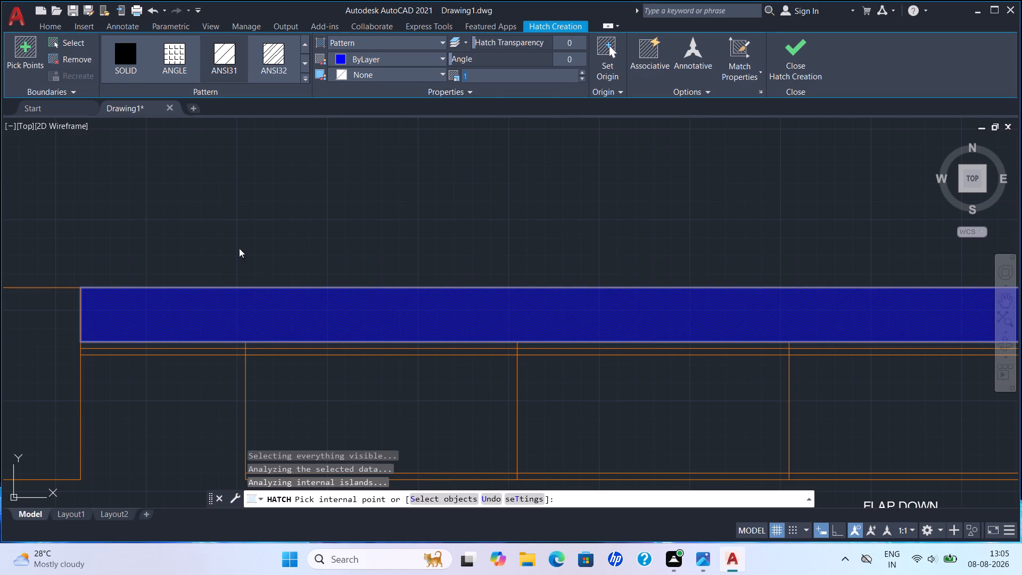
pyautogui.click(479, 75)
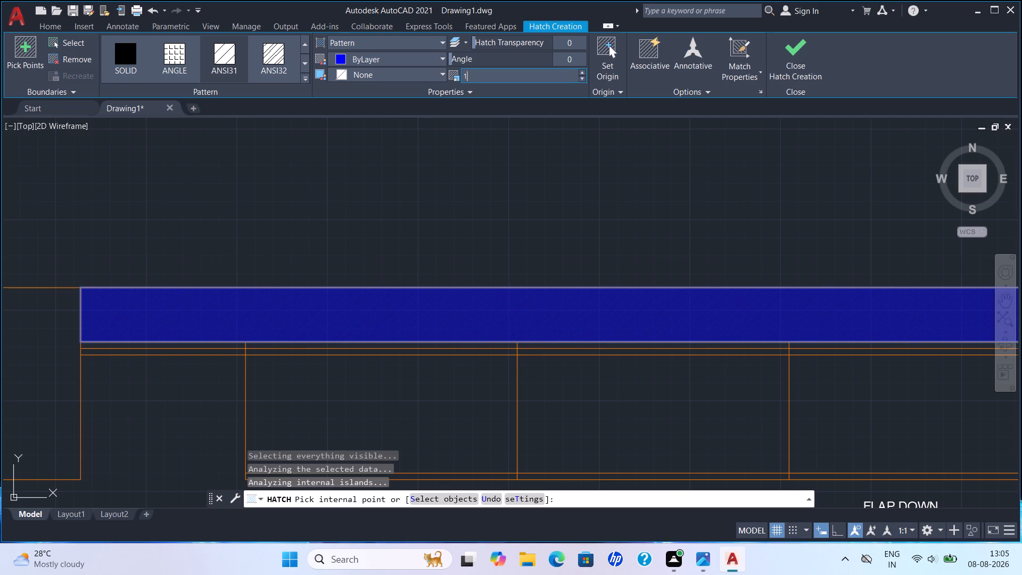
pyautogui.press('BackSpace')
pyautogui.press('0')
pyautogui.write('.1')
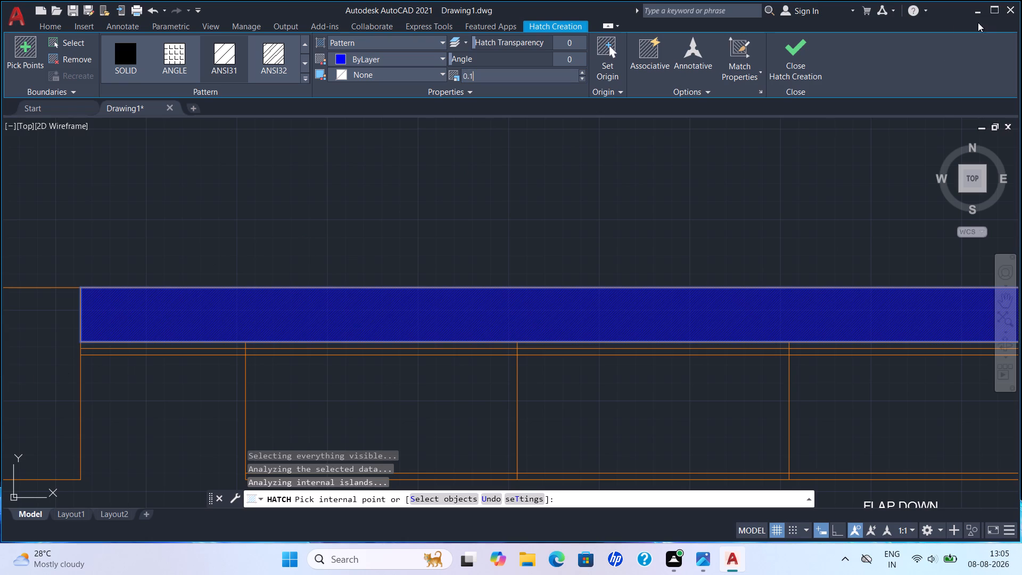
pyautogui.scroll(3, 419, 310)
pyautogui.scroll(-3, 419, 309)
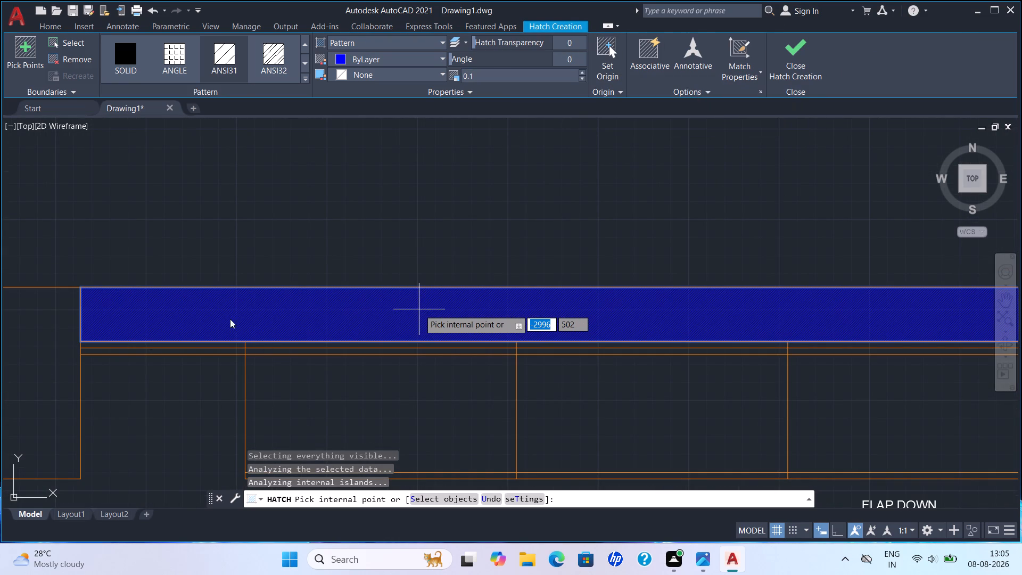
pyautogui.moveTo(62, 320); pyautogui.dragTo(335, 249, button='middle')
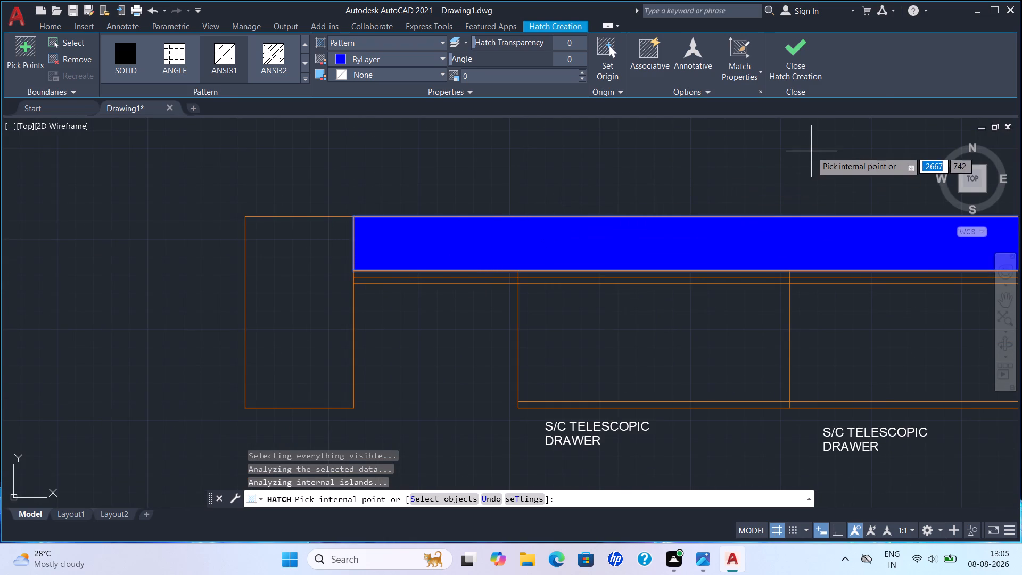
# Leave the Hatch command and erase the solid-looking hatch from the TV unit's top band.
pyautogui.press('Escape')
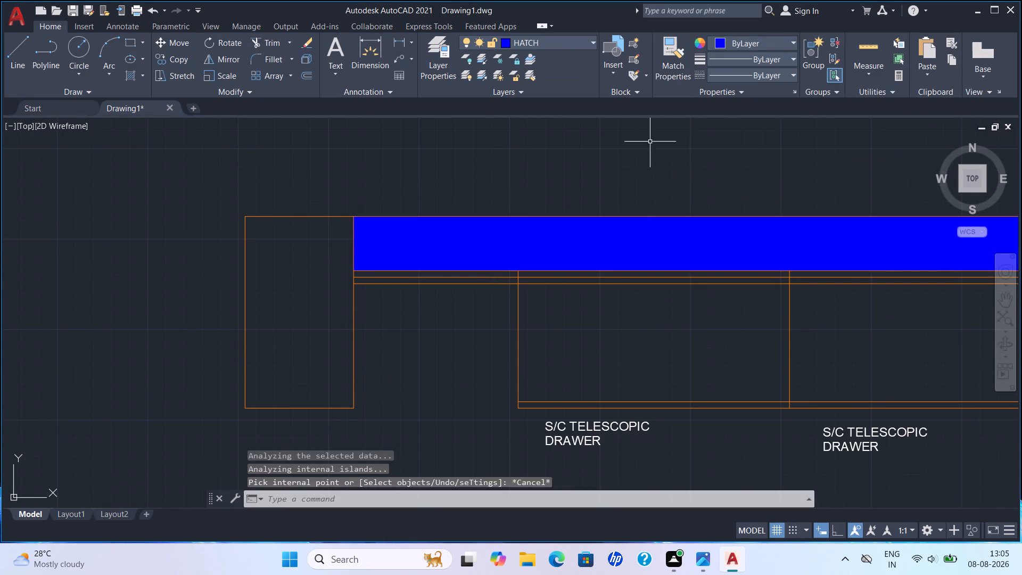
pyautogui.click(587, 234)
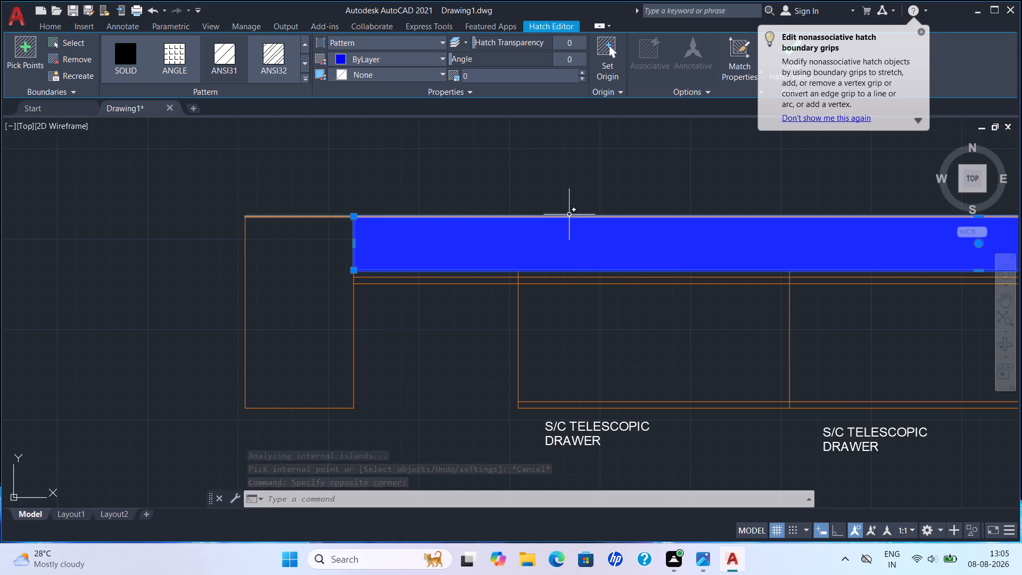
pyautogui.press('Escape')
pyautogui.click(538, 247)
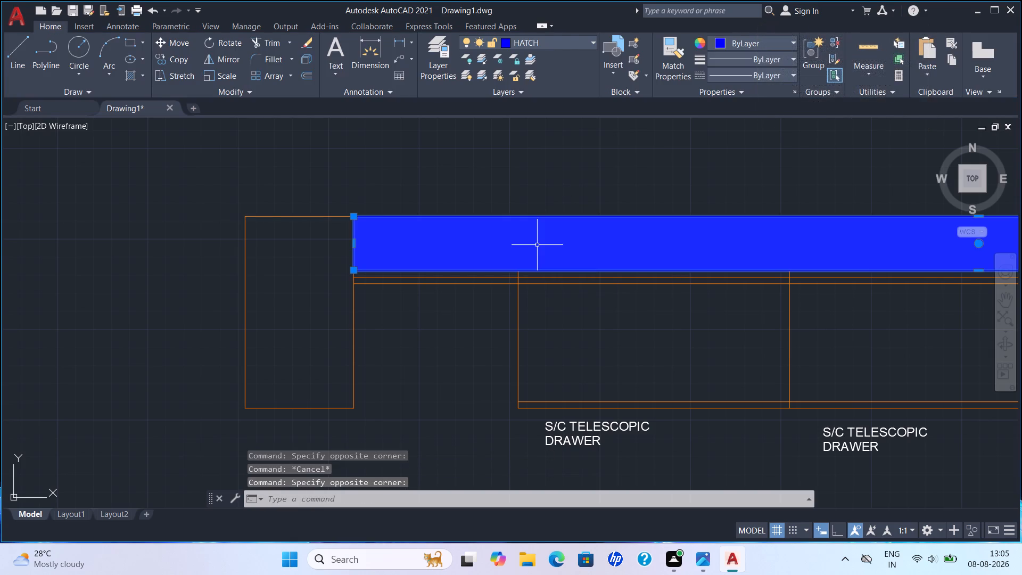
pyautogui.press('Delete')
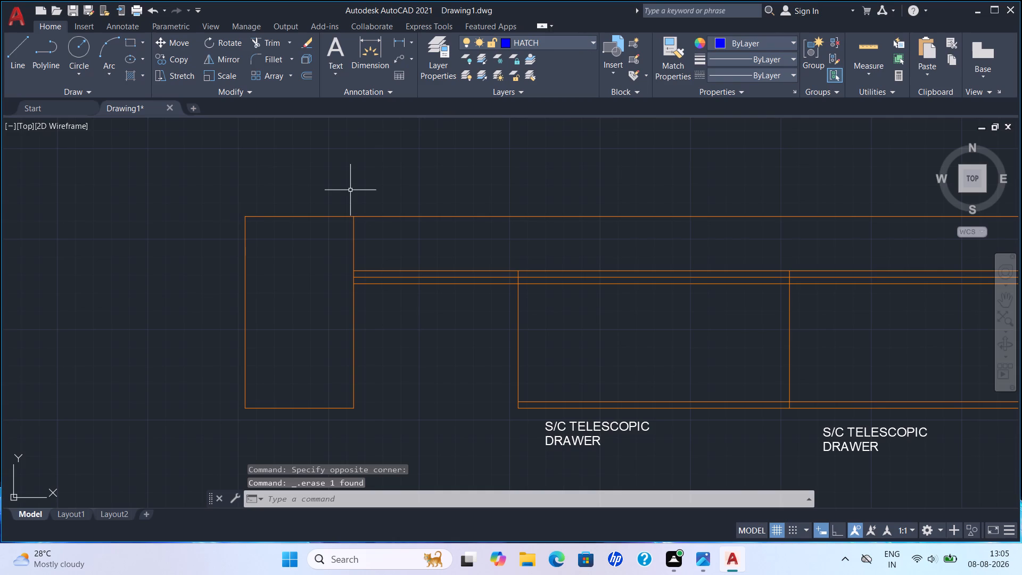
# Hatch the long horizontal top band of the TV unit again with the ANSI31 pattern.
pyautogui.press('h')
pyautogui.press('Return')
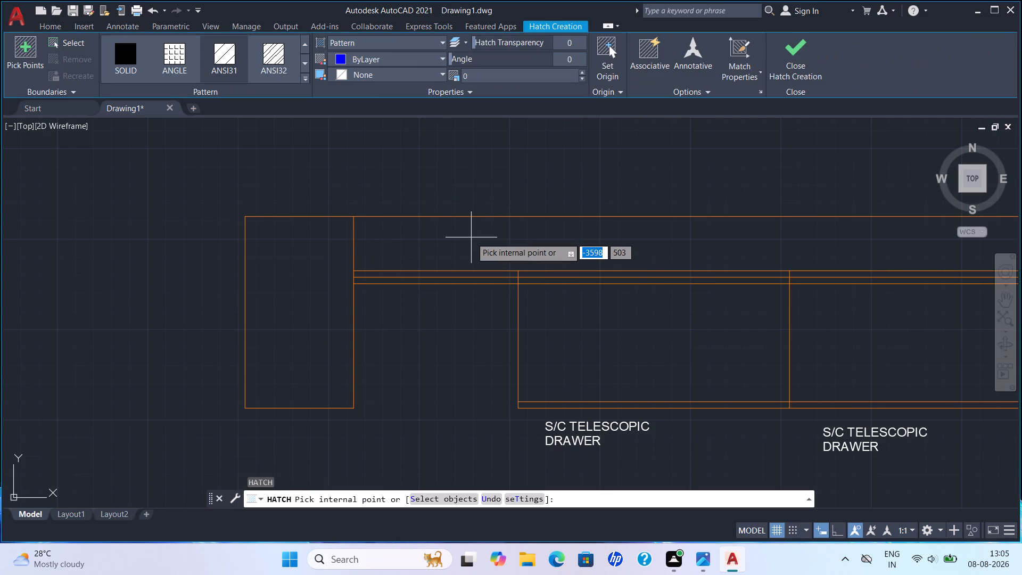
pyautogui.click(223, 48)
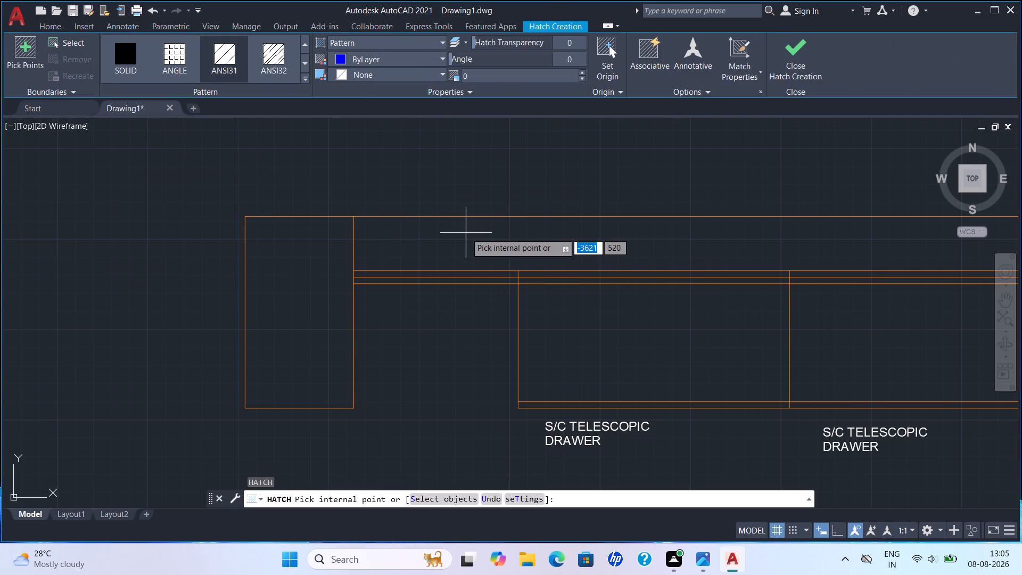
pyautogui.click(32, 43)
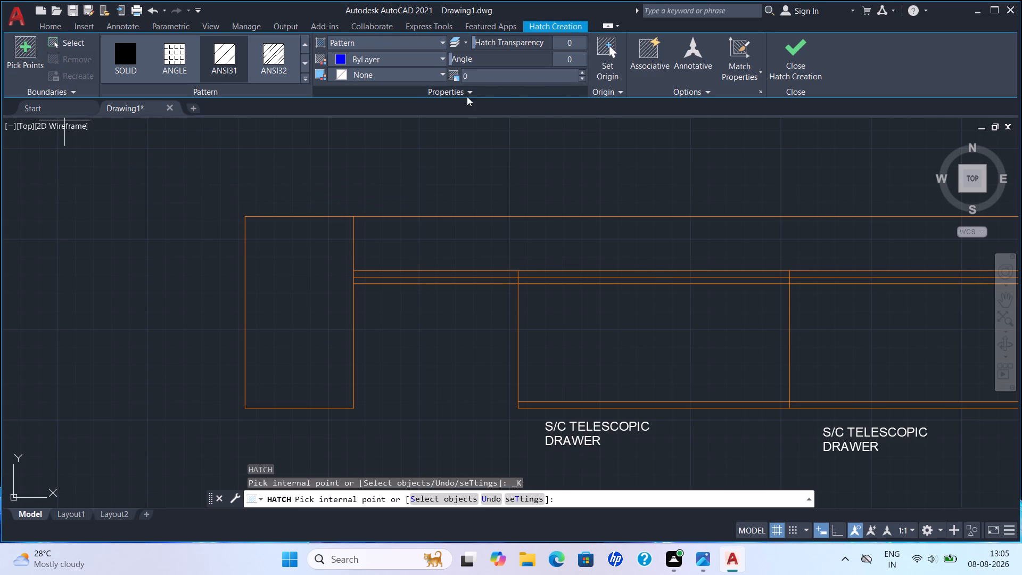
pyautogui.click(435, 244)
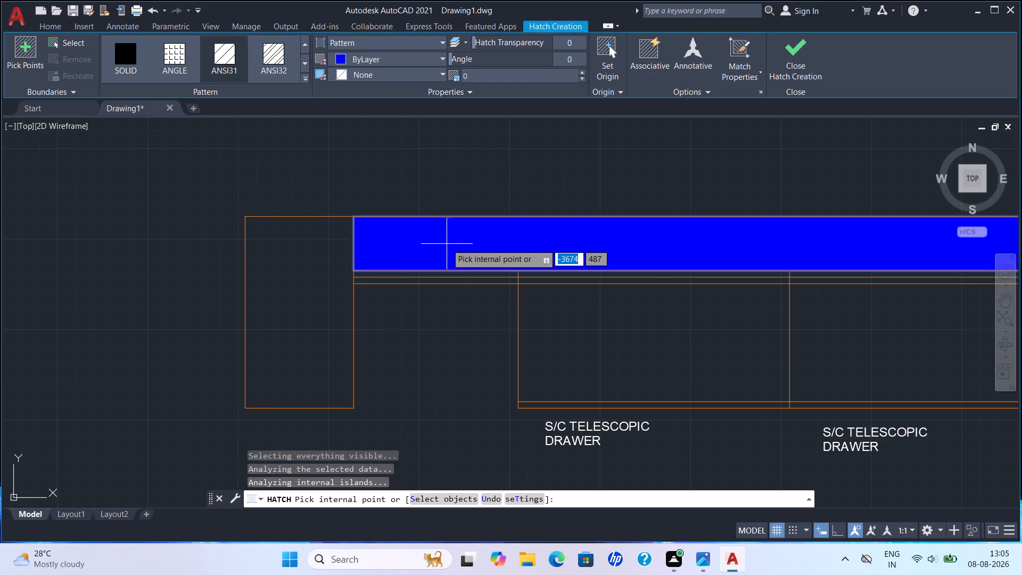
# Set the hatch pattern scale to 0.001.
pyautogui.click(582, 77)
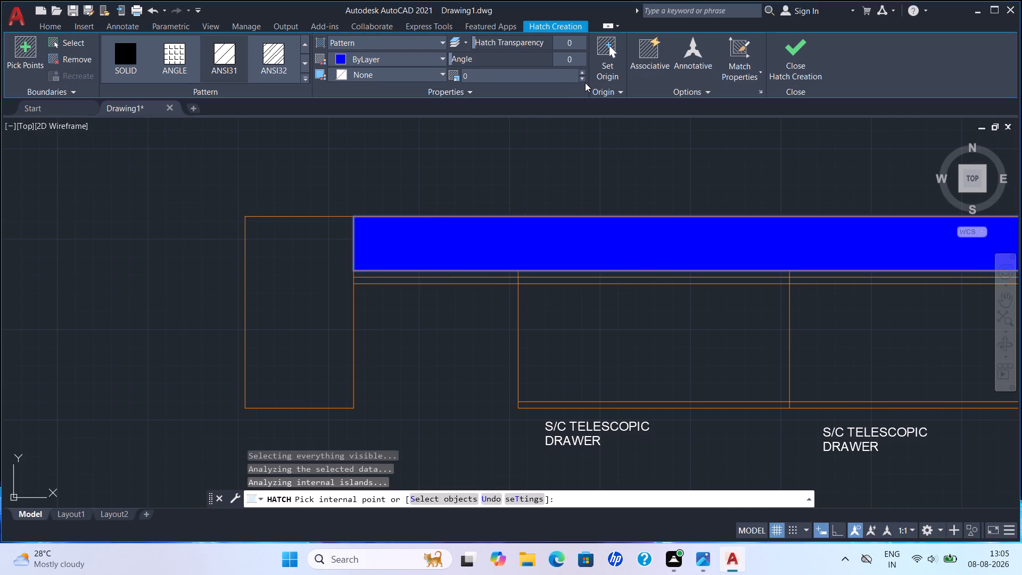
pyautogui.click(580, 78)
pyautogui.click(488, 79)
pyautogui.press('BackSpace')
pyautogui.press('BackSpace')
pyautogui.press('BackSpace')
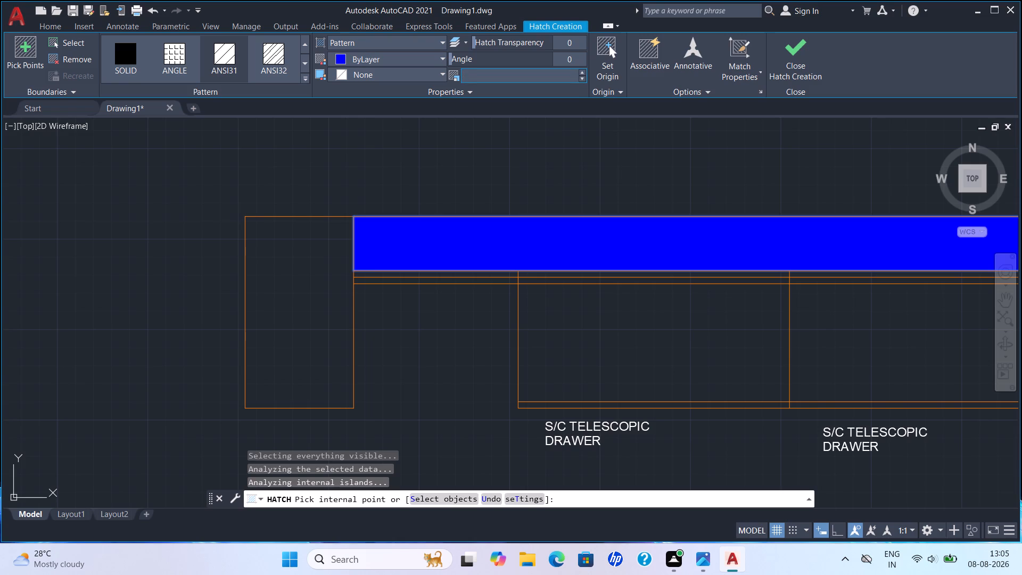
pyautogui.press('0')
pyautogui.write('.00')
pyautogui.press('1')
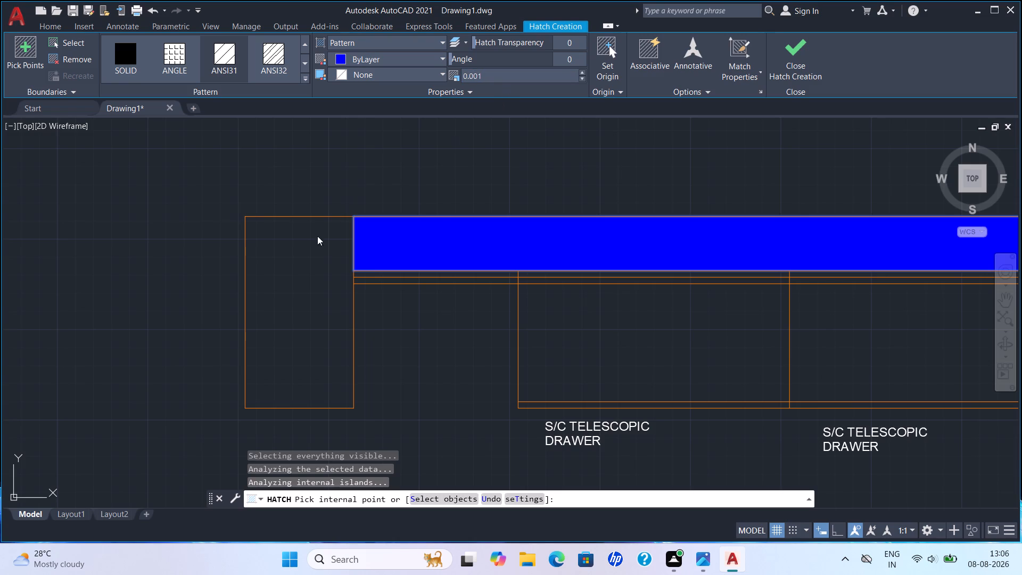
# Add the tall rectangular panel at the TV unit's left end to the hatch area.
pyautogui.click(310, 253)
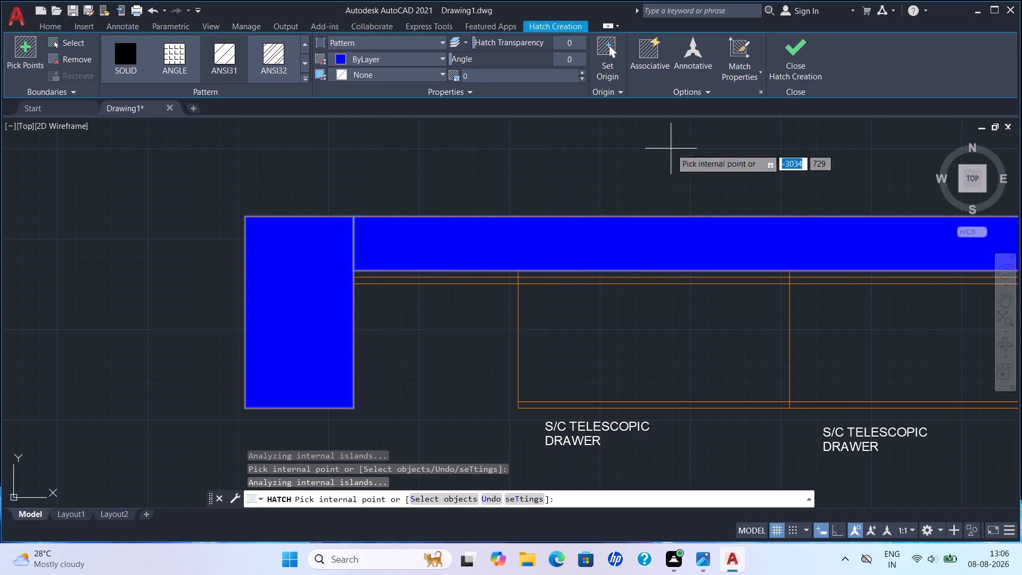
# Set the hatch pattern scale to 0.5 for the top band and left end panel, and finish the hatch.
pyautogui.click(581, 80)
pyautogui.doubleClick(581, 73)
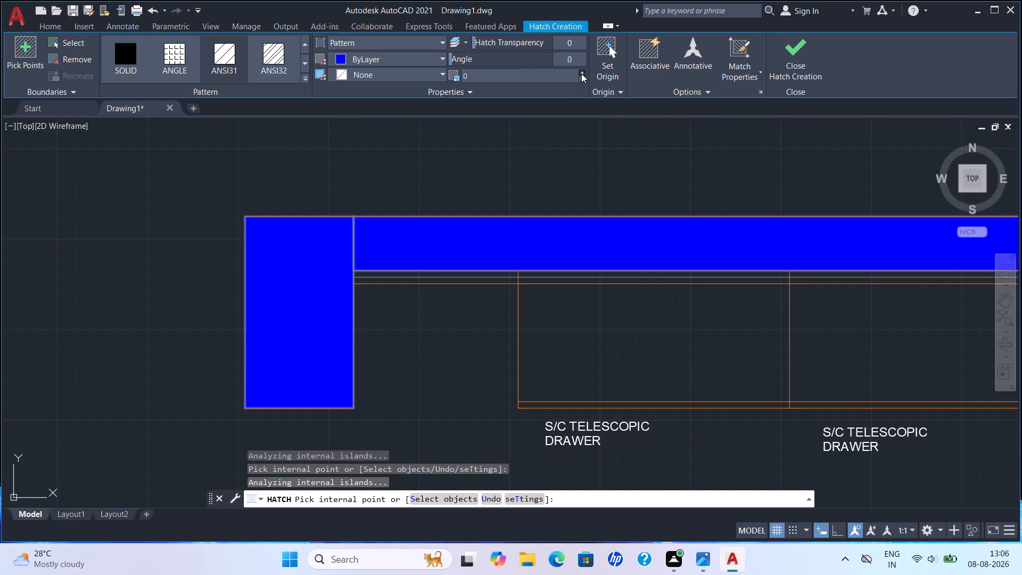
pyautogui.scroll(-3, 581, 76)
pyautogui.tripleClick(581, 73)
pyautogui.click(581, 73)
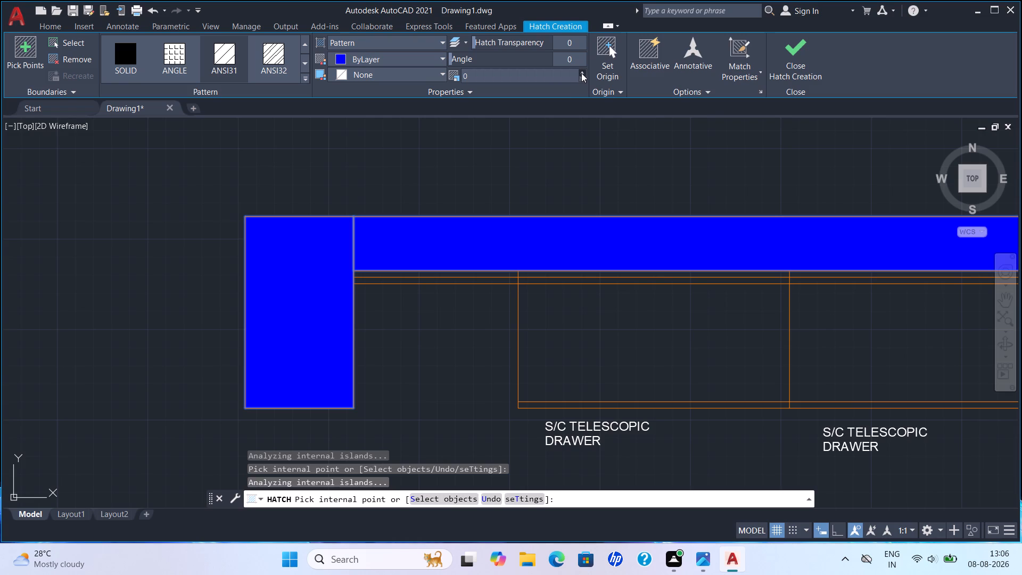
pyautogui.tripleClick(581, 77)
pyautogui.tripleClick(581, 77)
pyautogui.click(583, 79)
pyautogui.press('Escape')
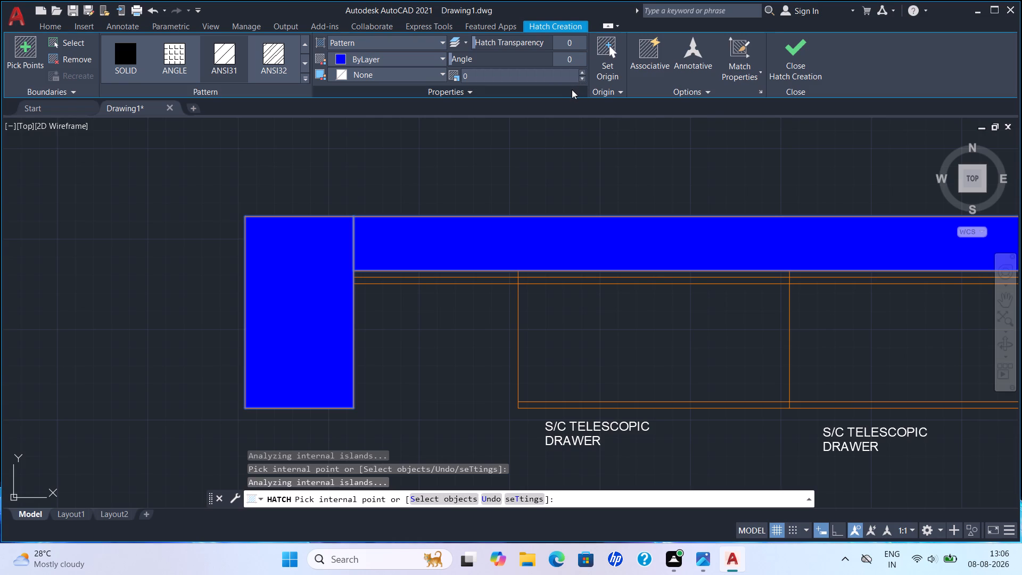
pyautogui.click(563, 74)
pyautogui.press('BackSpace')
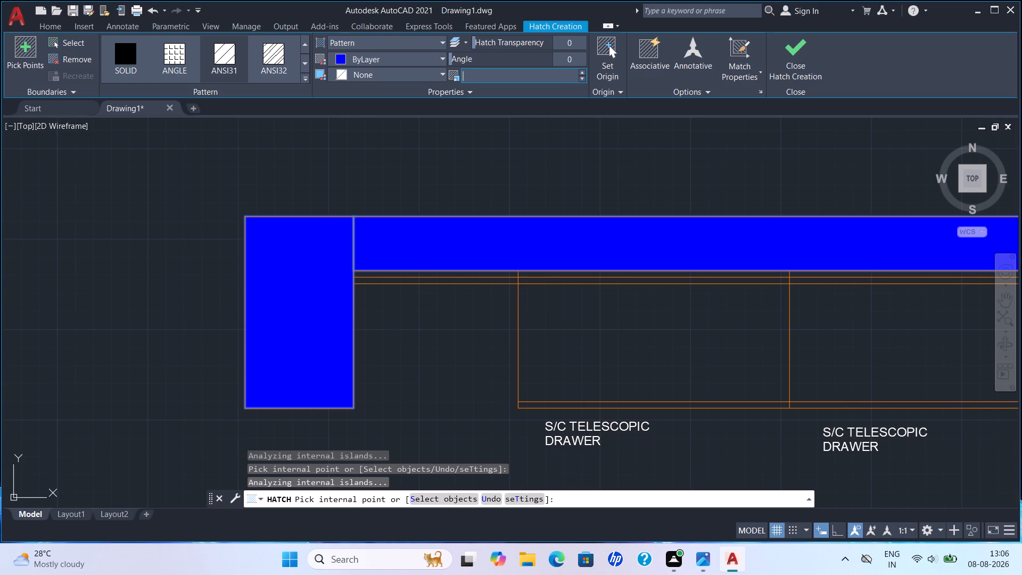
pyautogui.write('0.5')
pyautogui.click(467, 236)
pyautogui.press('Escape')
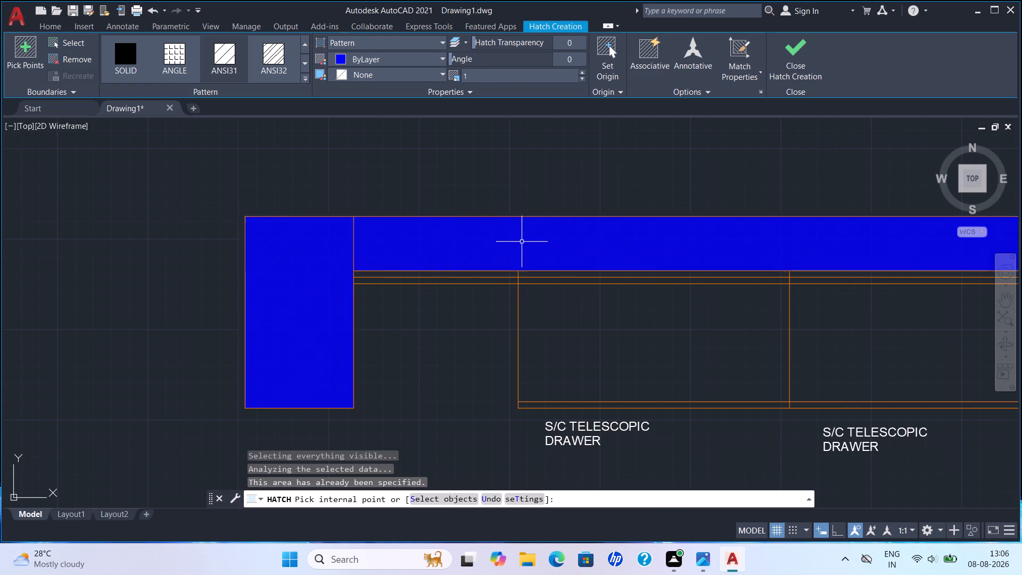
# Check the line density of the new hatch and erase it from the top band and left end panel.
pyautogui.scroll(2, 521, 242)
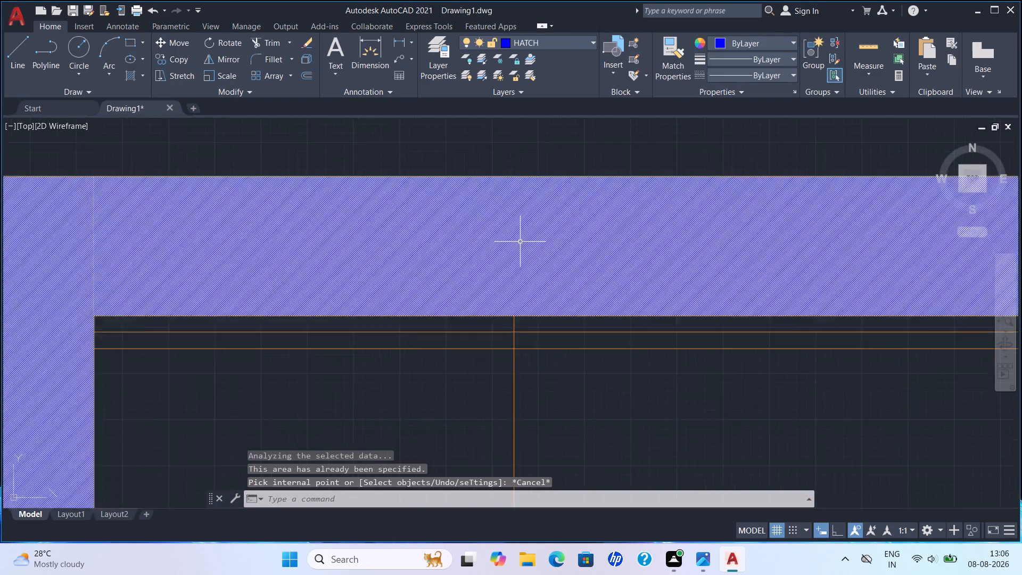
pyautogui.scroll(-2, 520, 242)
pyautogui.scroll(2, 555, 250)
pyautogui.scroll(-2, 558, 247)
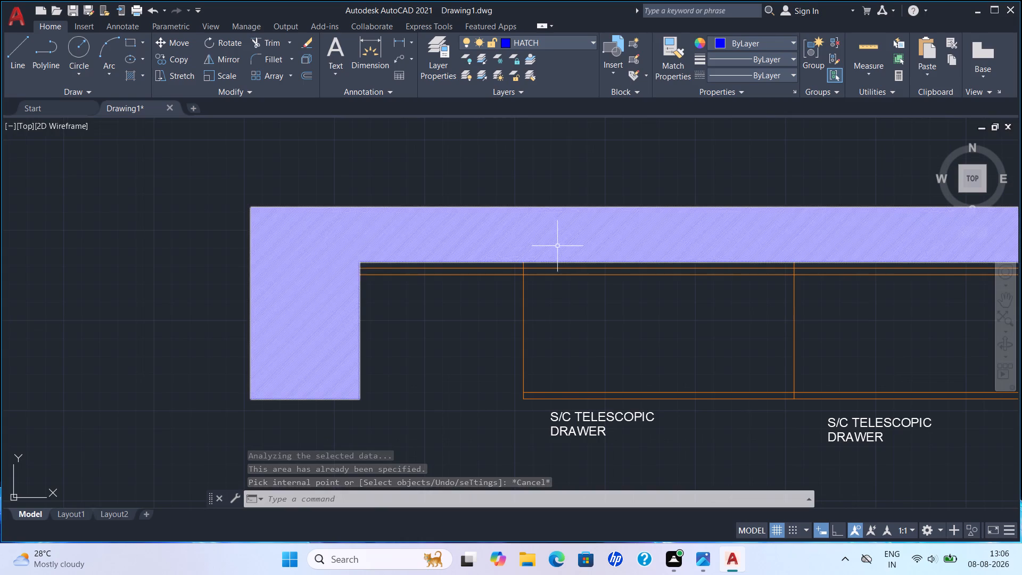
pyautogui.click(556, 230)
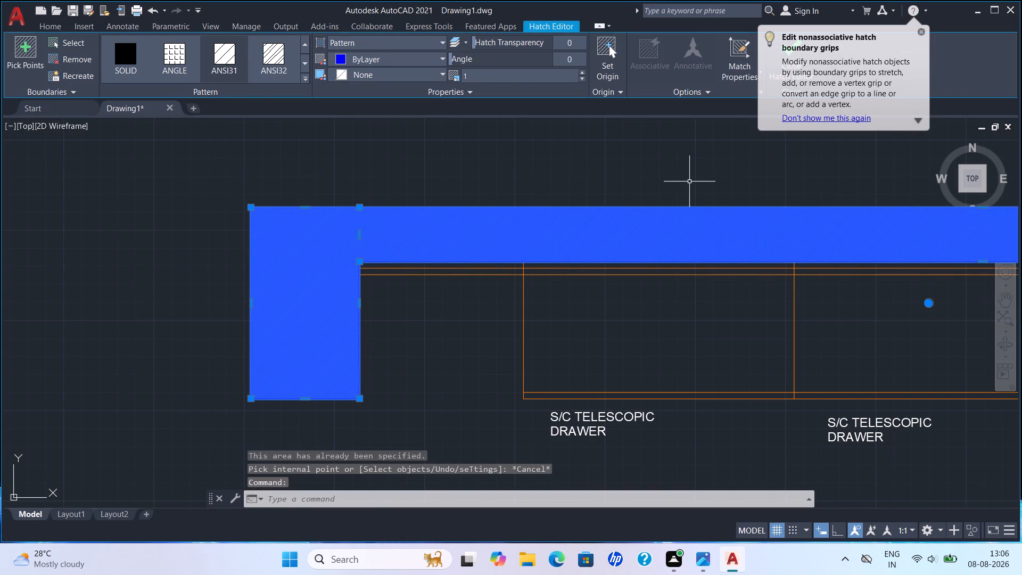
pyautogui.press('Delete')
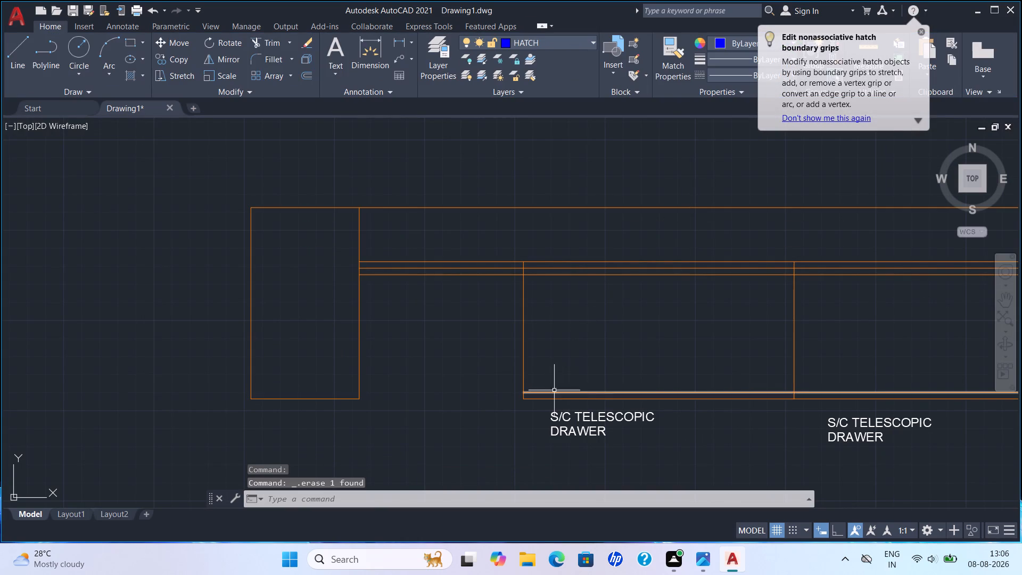
# Make dim the current layer.
pyautogui.scroll(2, 512, 246)
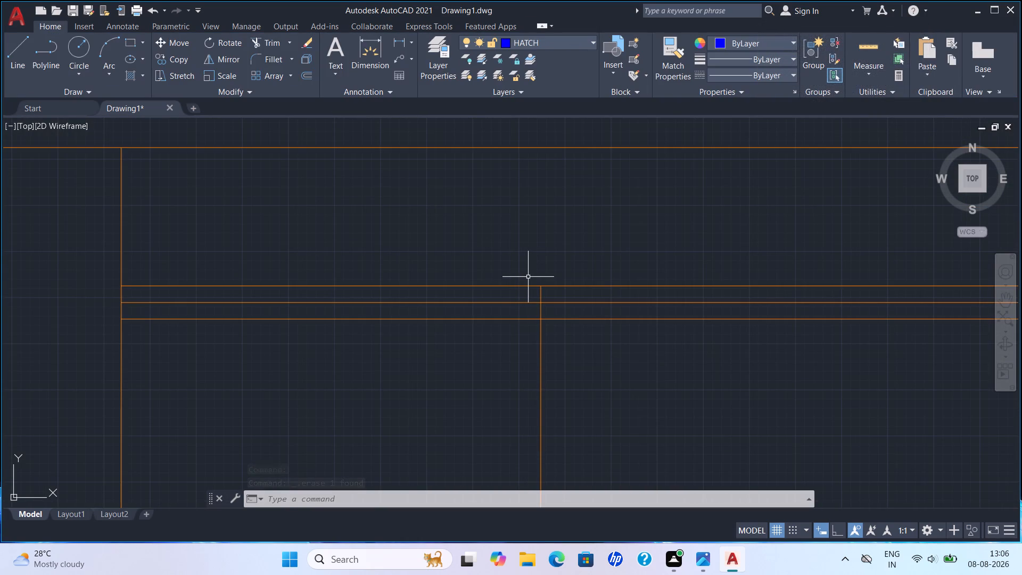
pyautogui.scroll(-3, 436, 326)
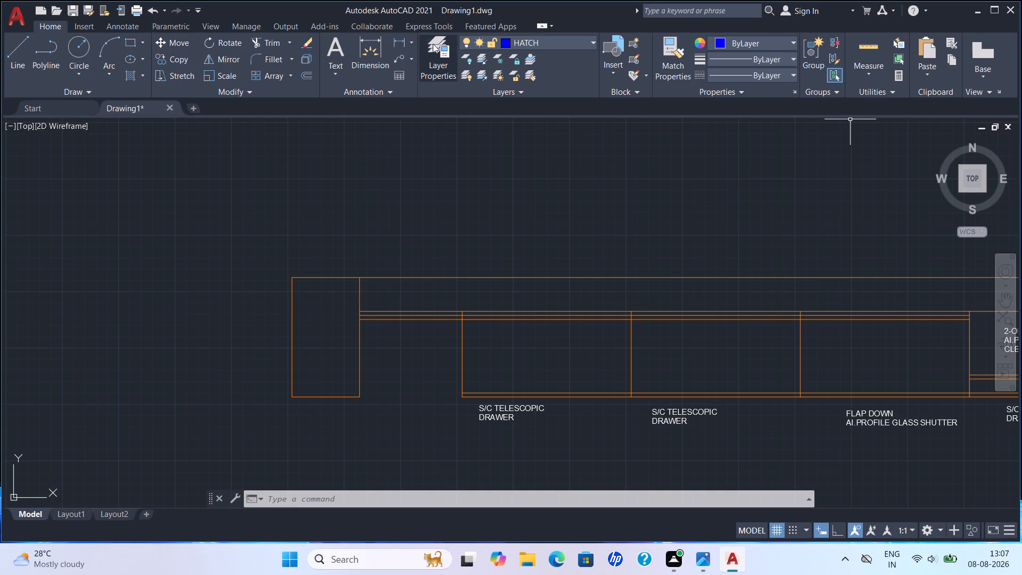
pyautogui.click(378, 38)
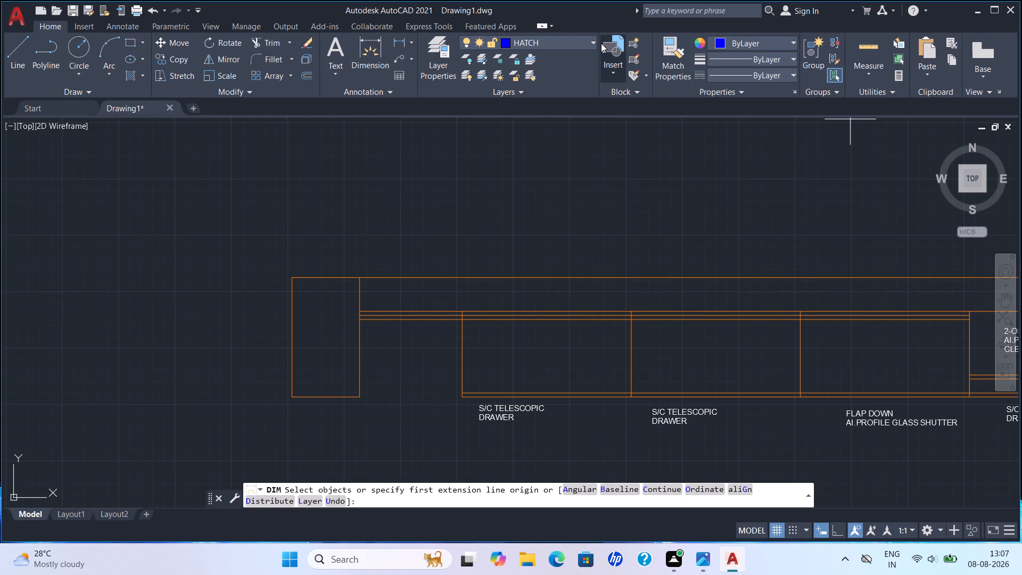
pyautogui.click(597, 43)
pyautogui.click(586, 42)
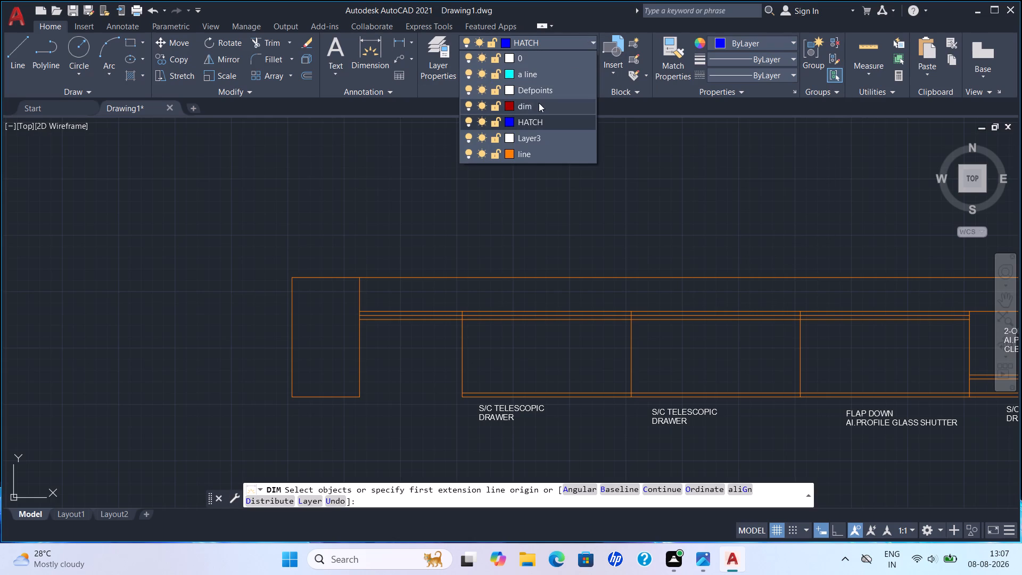
pyautogui.click(539, 104)
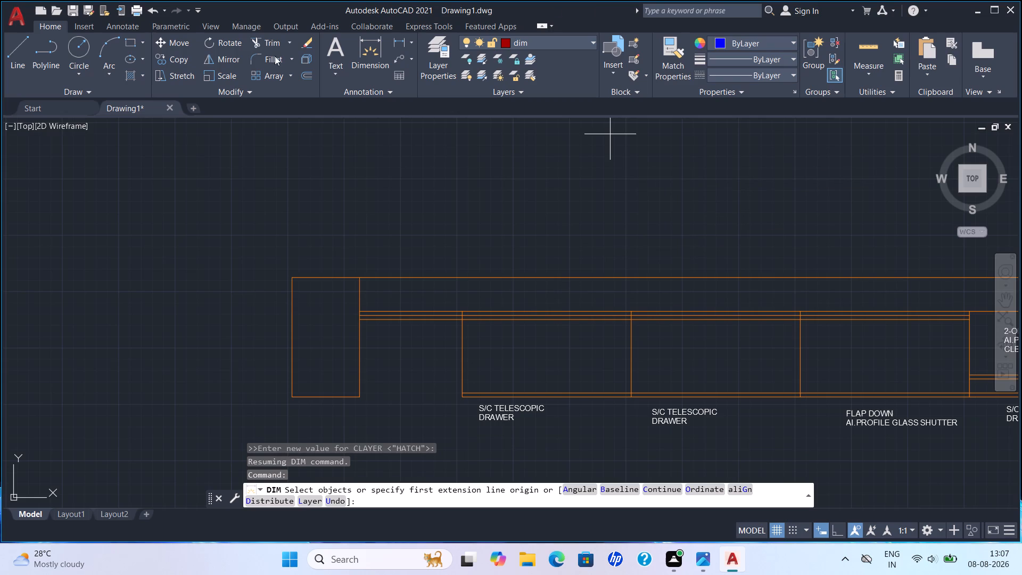
# Add a linear dimension above the top band, from its right end to the tall left end panel's inner edge.
pyautogui.click(370, 52)
pyautogui.click(413, 45)
pyautogui.click(425, 67)
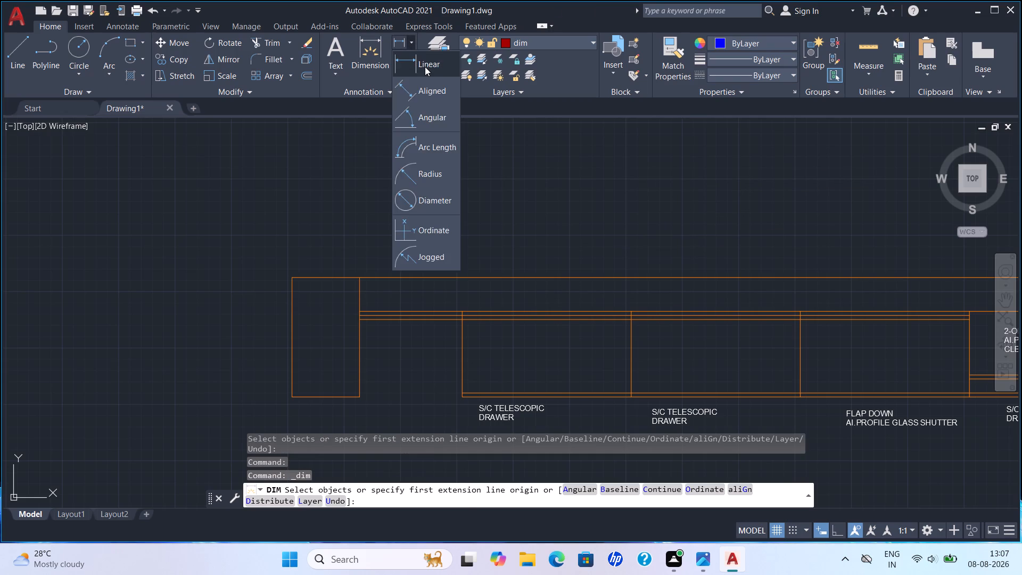
pyautogui.scroll(-2, 578, 257)
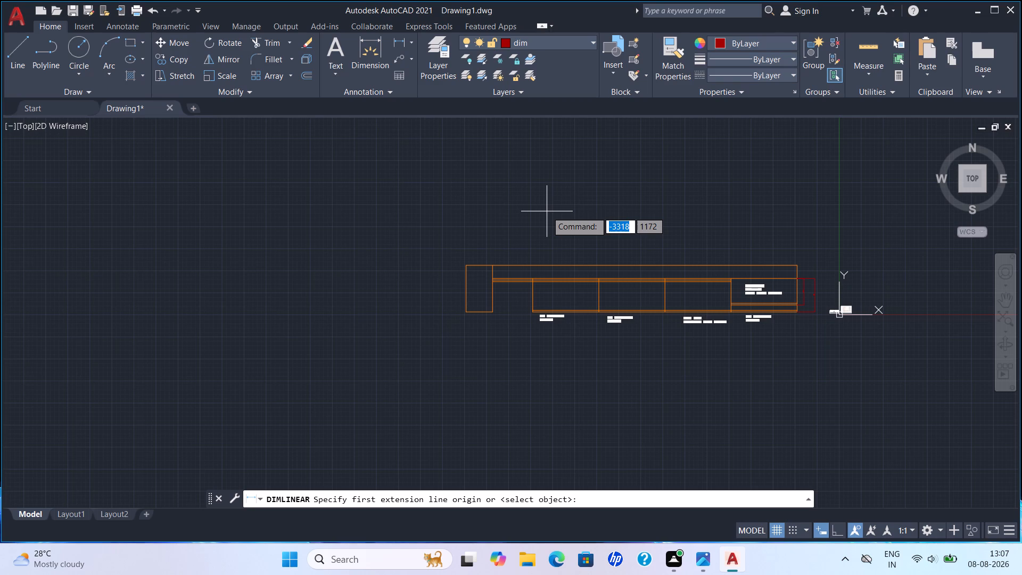
pyautogui.scroll(3, 823, 259)
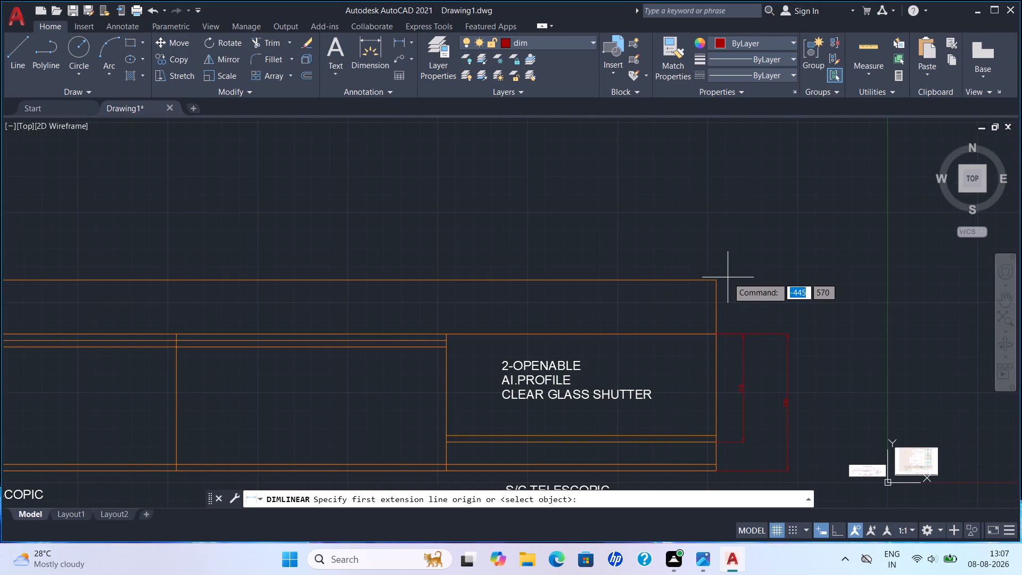
pyautogui.click(716, 280)
pyautogui.scroll(-1, 414, 271)
pyautogui.moveTo(414, 271); pyautogui.dragTo(460, 271, button='middle')
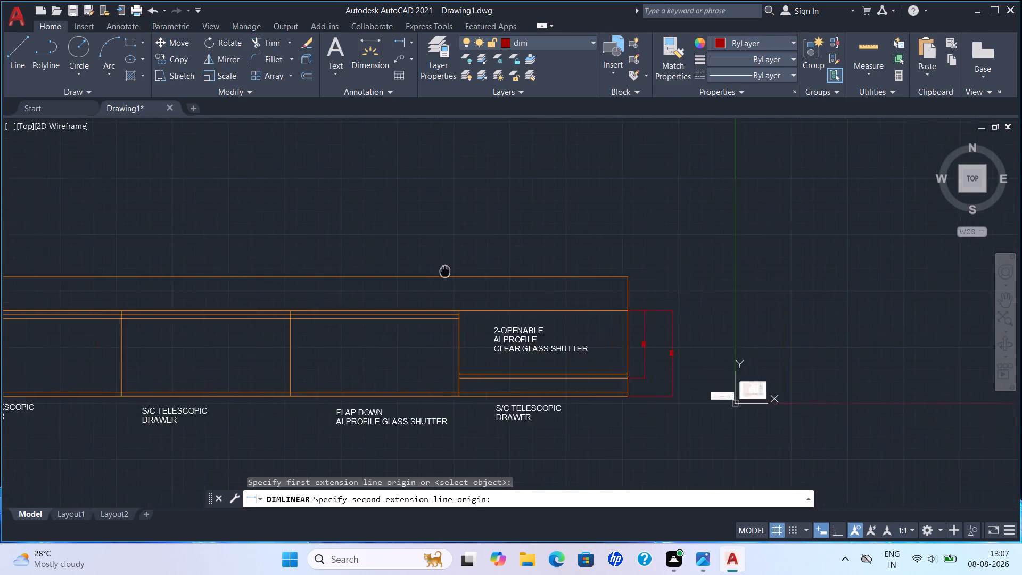
pyautogui.moveTo(460, 271); pyautogui.dragTo(1021, 272, button='middle')
pyautogui.click(433, 277)
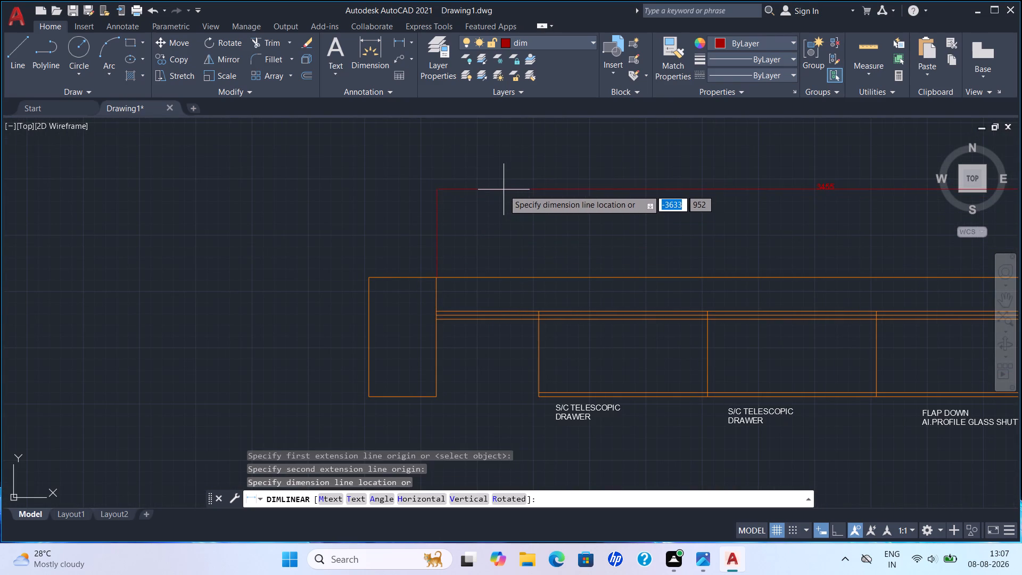
pyautogui.moveTo(504, 190); pyautogui.dragTo(397, 198, button='middle')
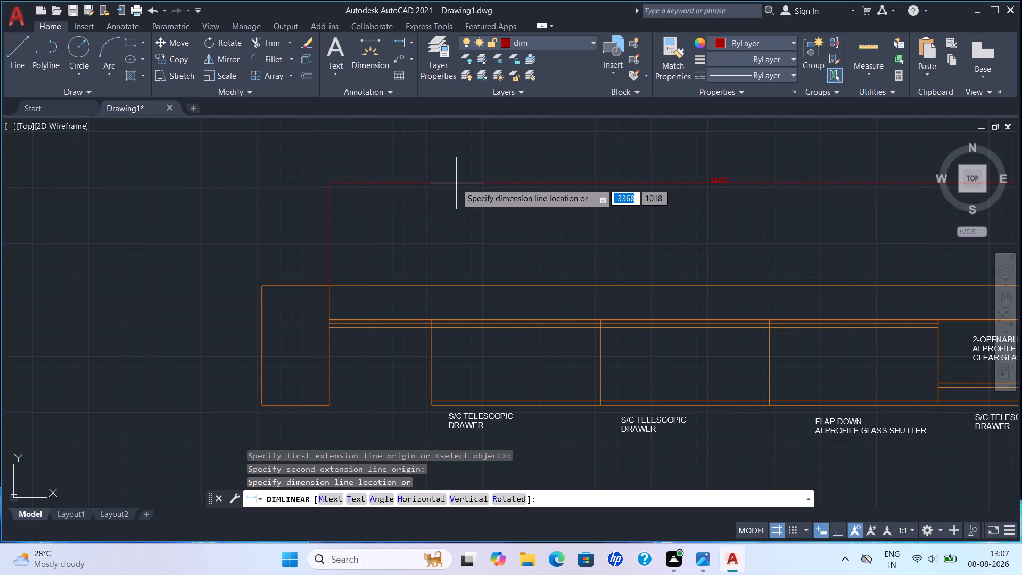
pyautogui.click(456, 180)
pyautogui.press('Escape')
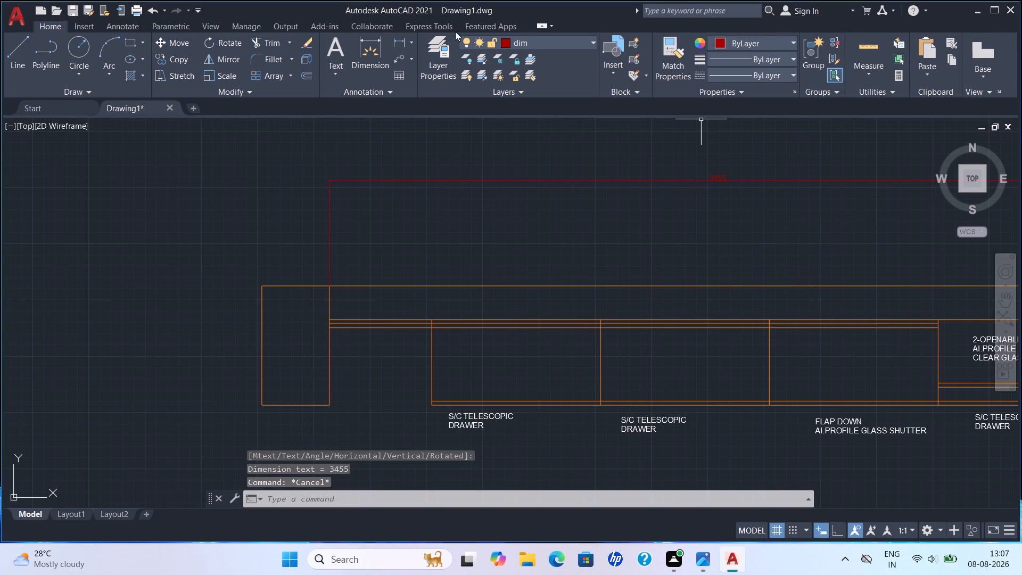
# Add a horizontal linear dimension for the width of the 2-openable glass shutter bay, placed between the top band and the overall dimension.
pyautogui.click(382, 47)
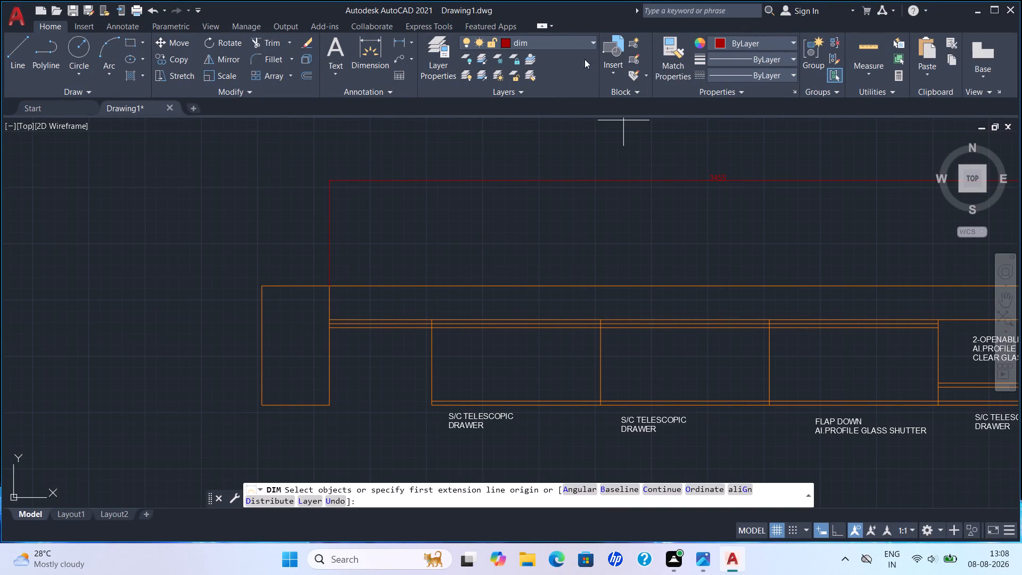
pyautogui.click(374, 52)
pyautogui.click(405, 42)
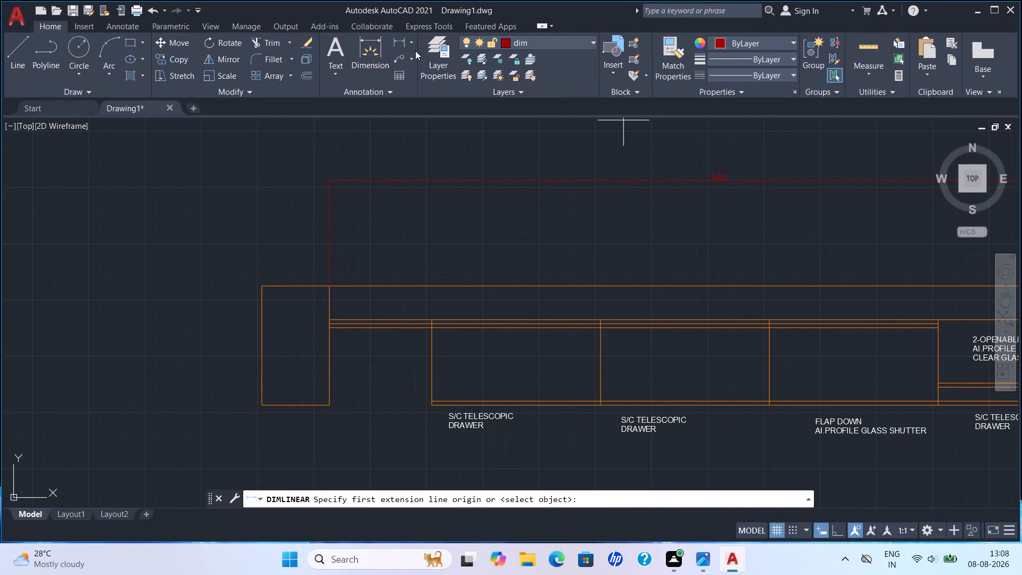
pyautogui.click(409, 44)
pyautogui.click(415, 61)
pyautogui.scroll(-2, 582, 198)
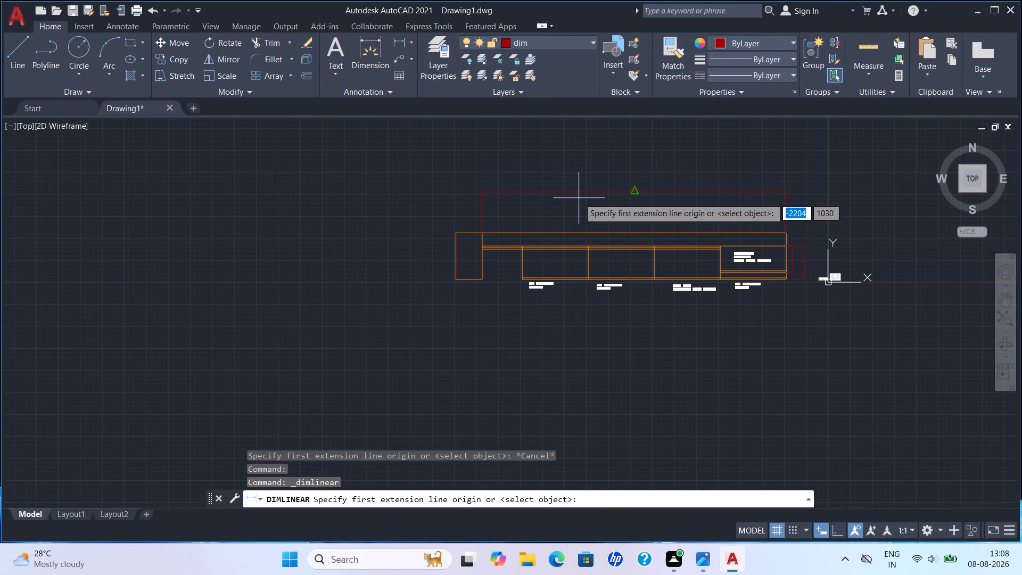
pyautogui.moveTo(545, 211); pyautogui.dragTo(466, 198, button='middle')
pyautogui.scroll(3, 715, 231)
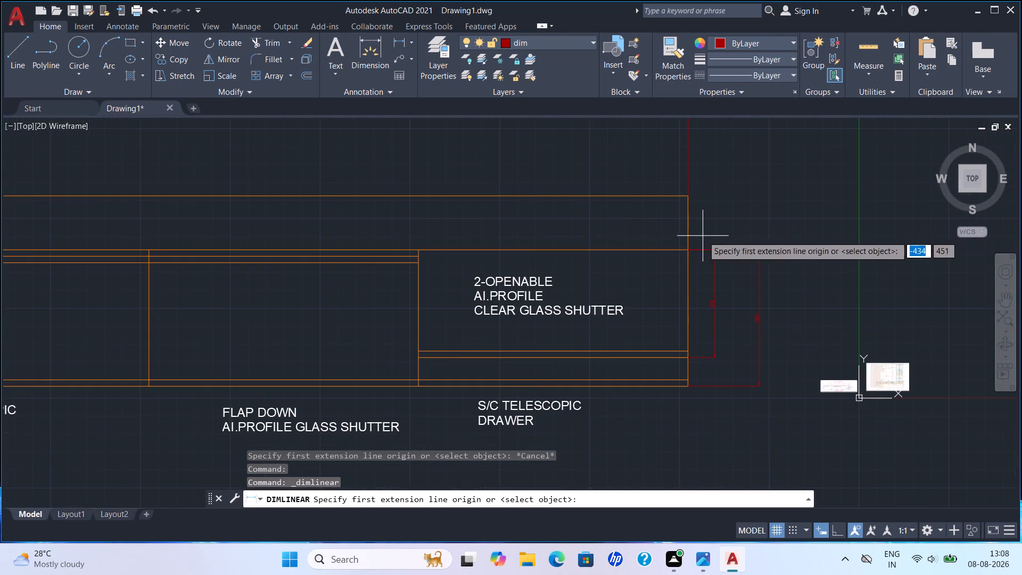
pyautogui.click(690, 247)
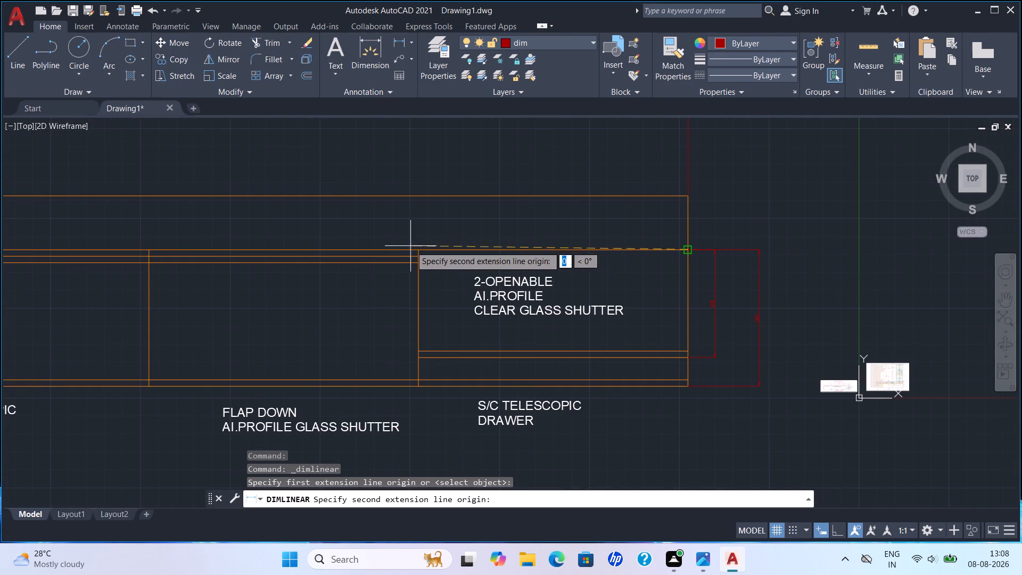
pyautogui.click(418, 247)
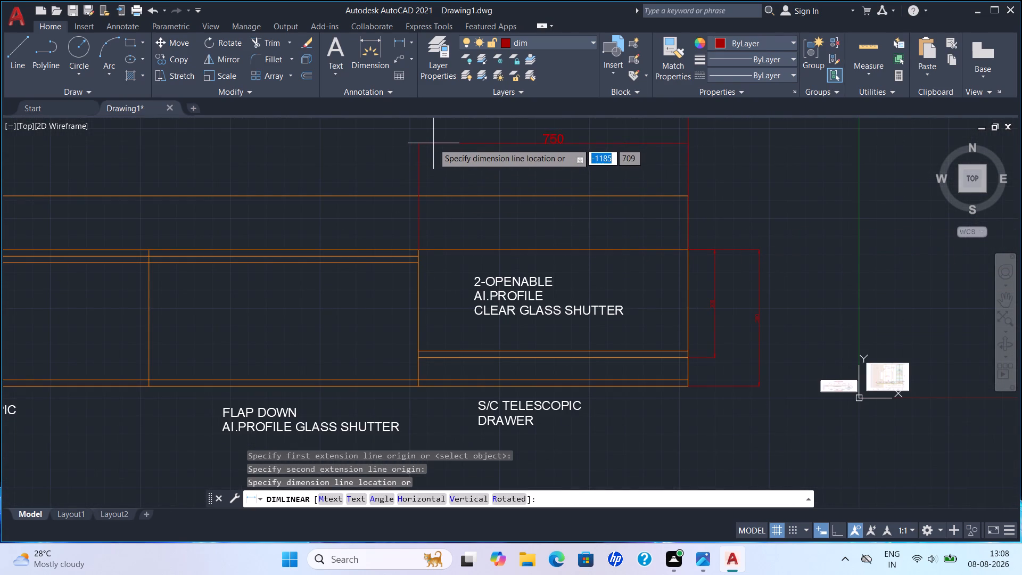
pyautogui.click(433, 143)
pyautogui.press('Escape')
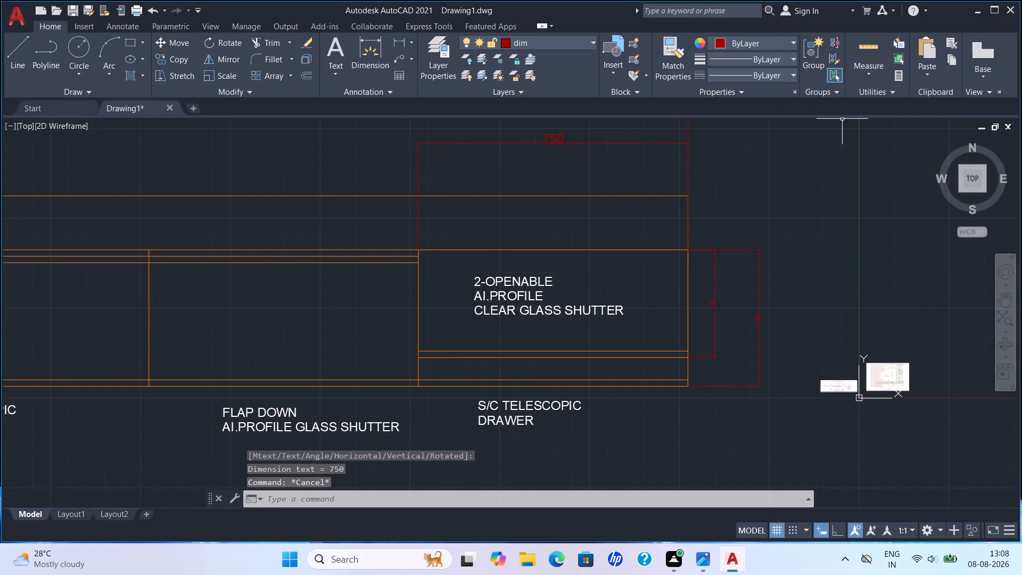
# Add a linear dimension for the flap-down glass shutter bay's width, in line with the adjacent shutter bay dimension.
pyautogui.click(360, 54)
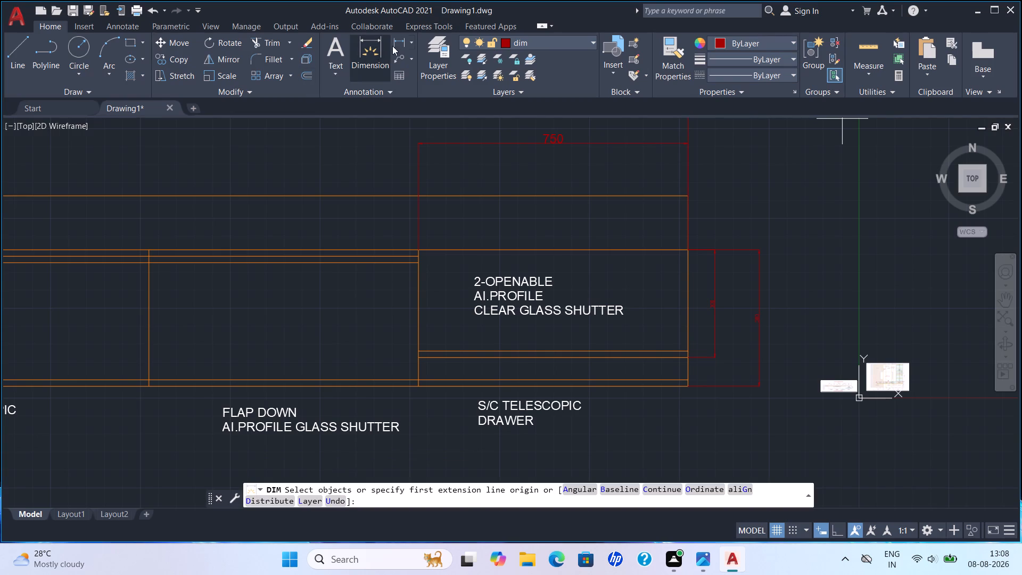
pyautogui.click(406, 43)
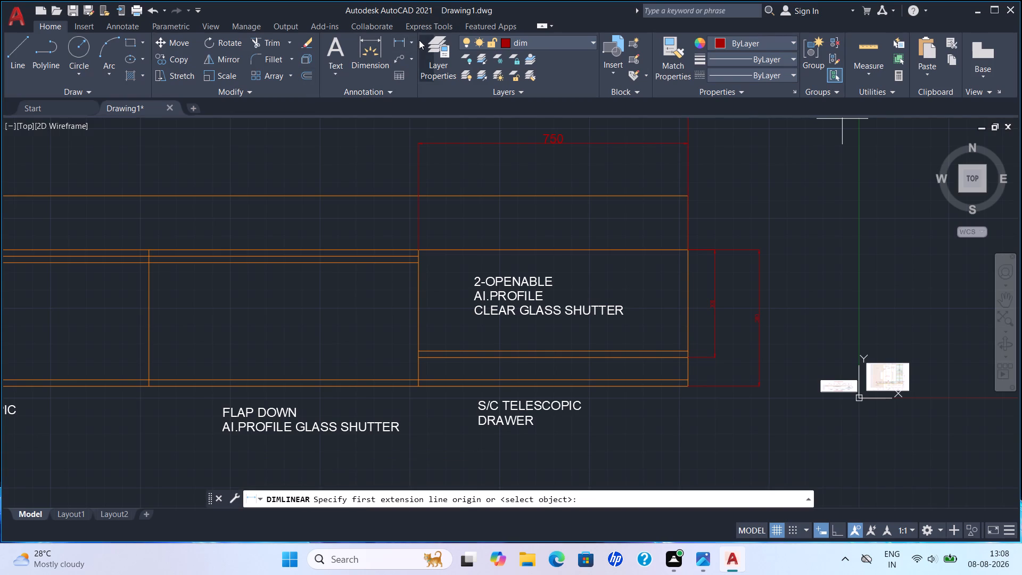
pyautogui.click(413, 43)
pyautogui.click(409, 55)
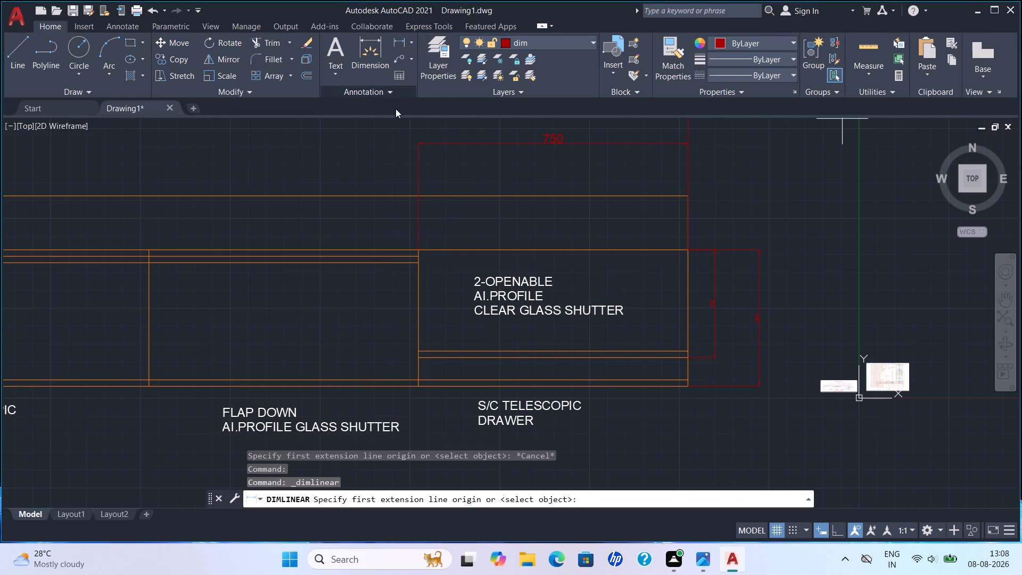
pyautogui.click(149, 253)
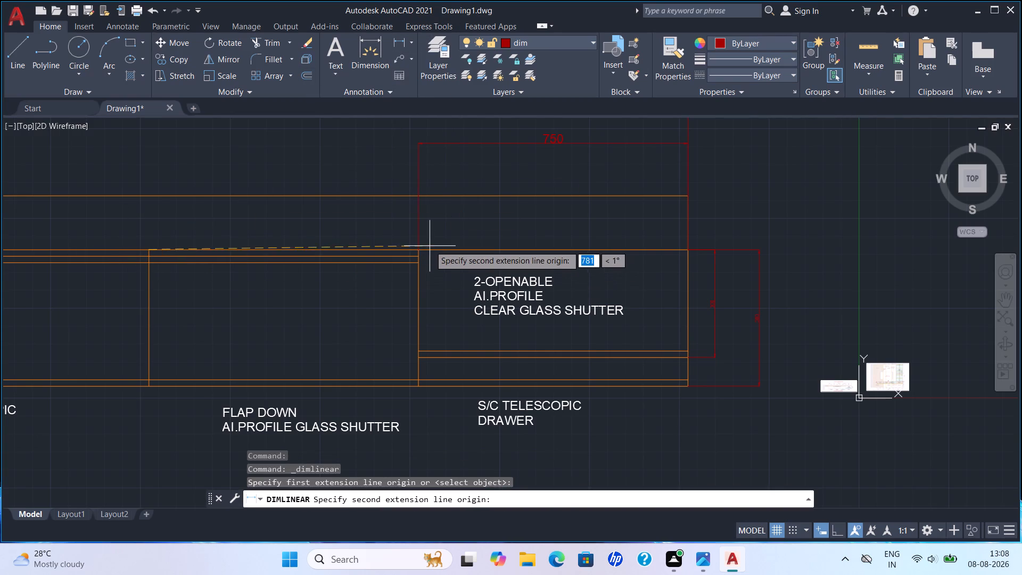
pyautogui.click(421, 248)
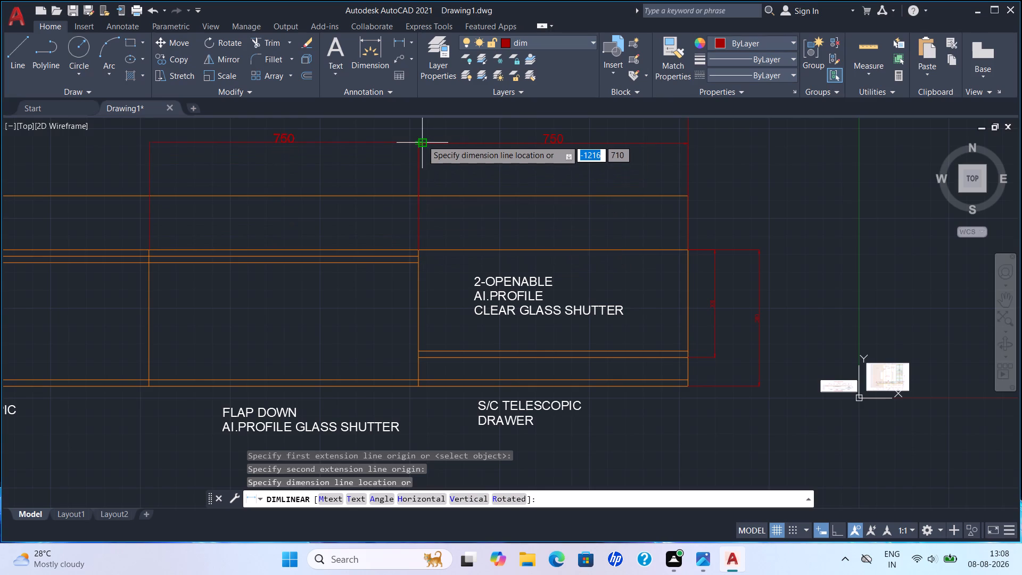
pyautogui.click(422, 140)
pyautogui.press('Escape')
# Add a linear width dimension for the telescopic drawer bay beside the flap-down bay, aligned with the existing bay dimensions.
pyautogui.scroll(-1, 396, 164)
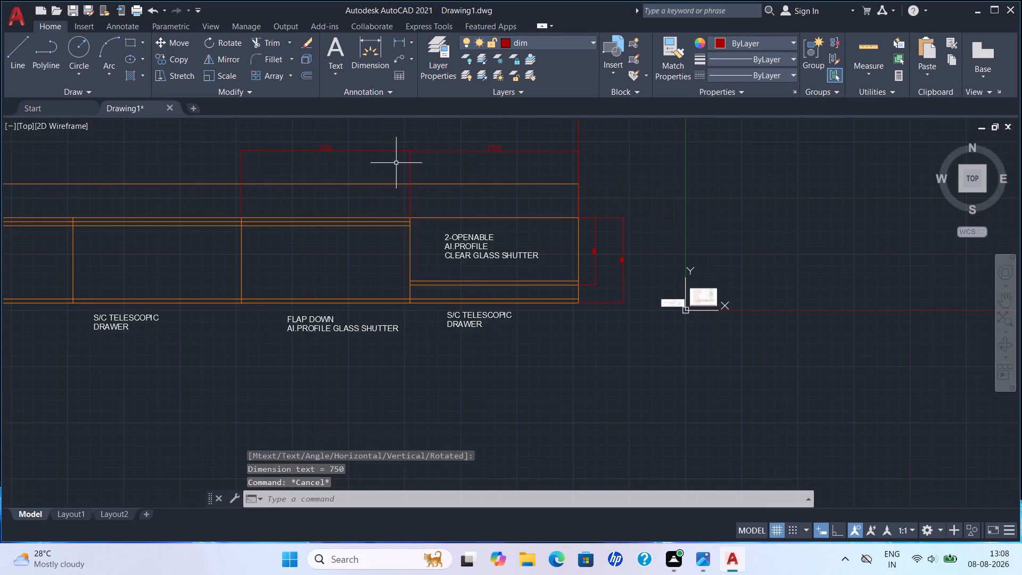
pyautogui.moveTo(398, 163); pyautogui.dragTo(496, 237, button='middle')
pyautogui.scroll(-1, 454, 199)
pyautogui.moveTo(476, 193); pyautogui.dragTo(595, 188, button='middle')
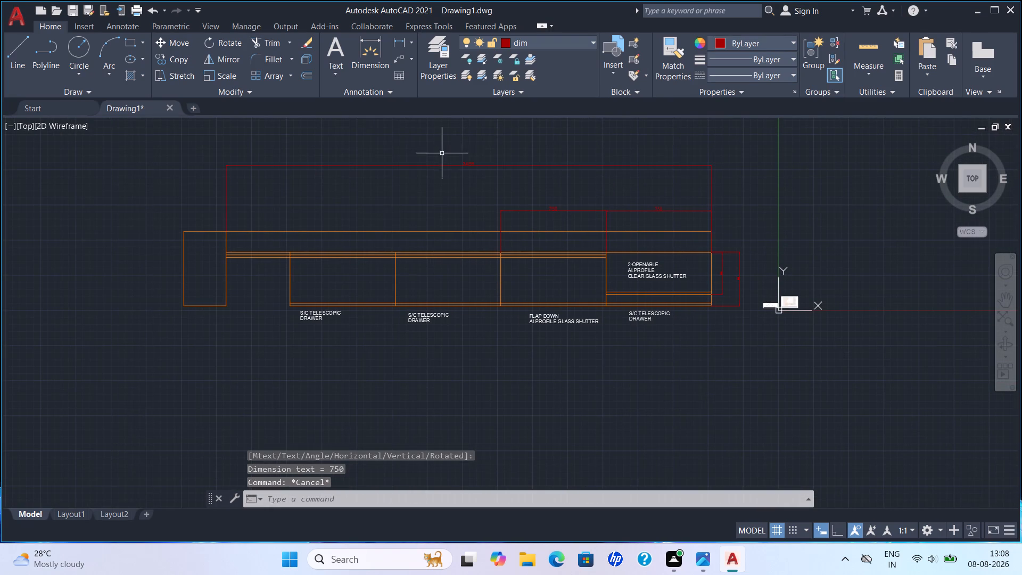
pyautogui.click(374, 57)
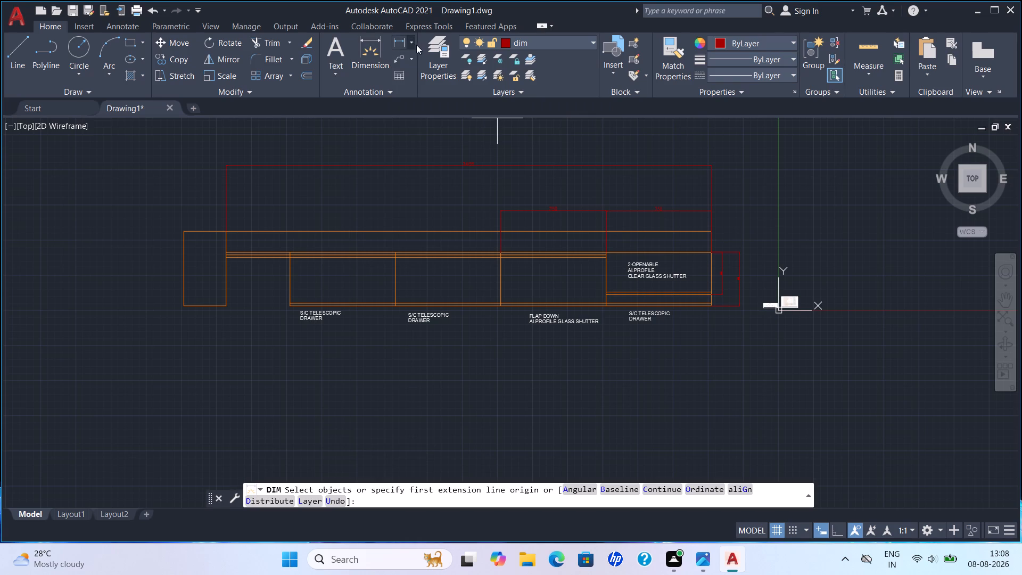
pyautogui.click(417, 45)
pyautogui.click(413, 43)
pyautogui.click(408, 53)
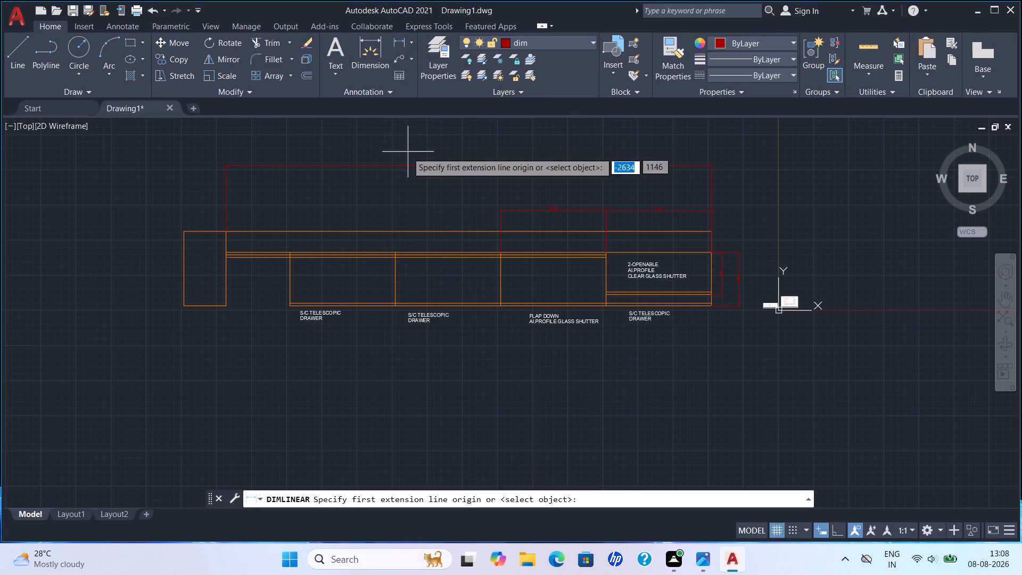
pyautogui.scroll(1, 417, 252)
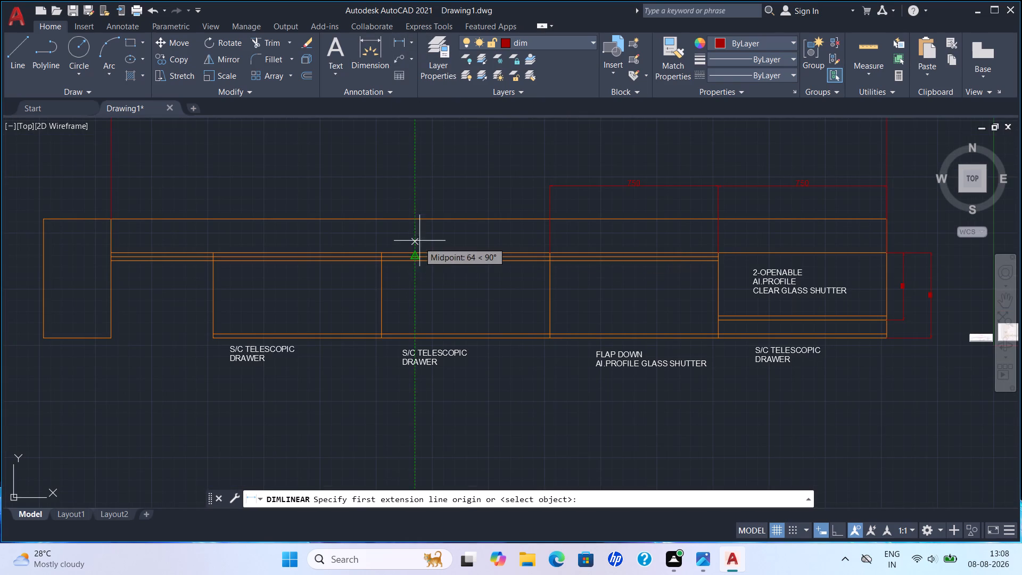
pyautogui.click(383, 252)
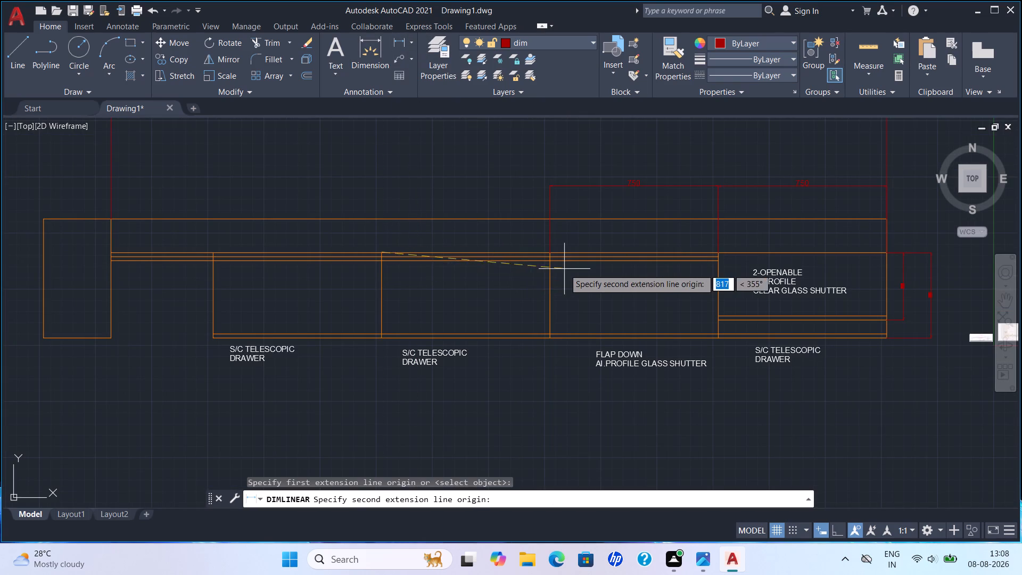
pyautogui.click(548, 253)
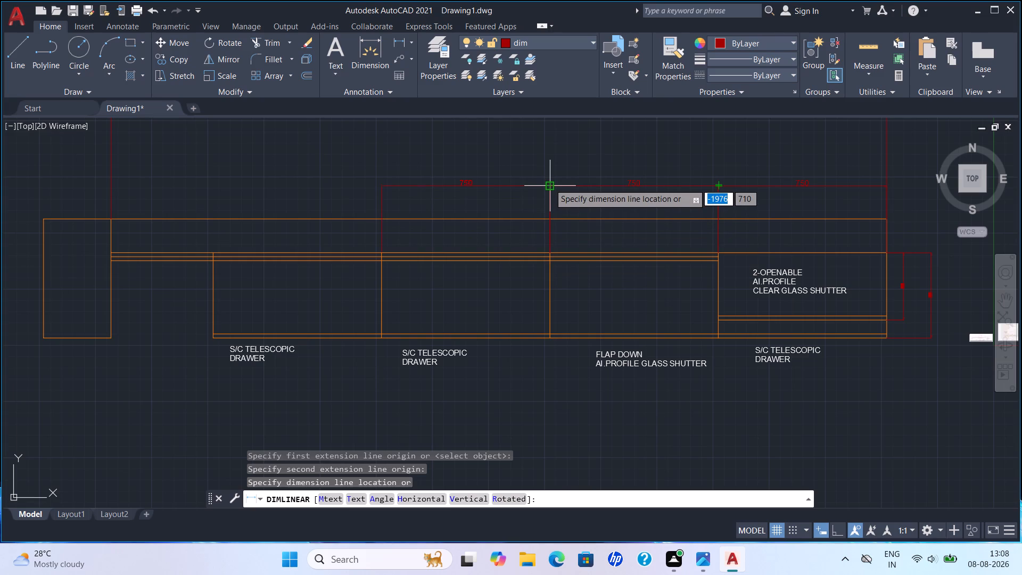
pyautogui.click(549, 186)
pyautogui.press('Escape')
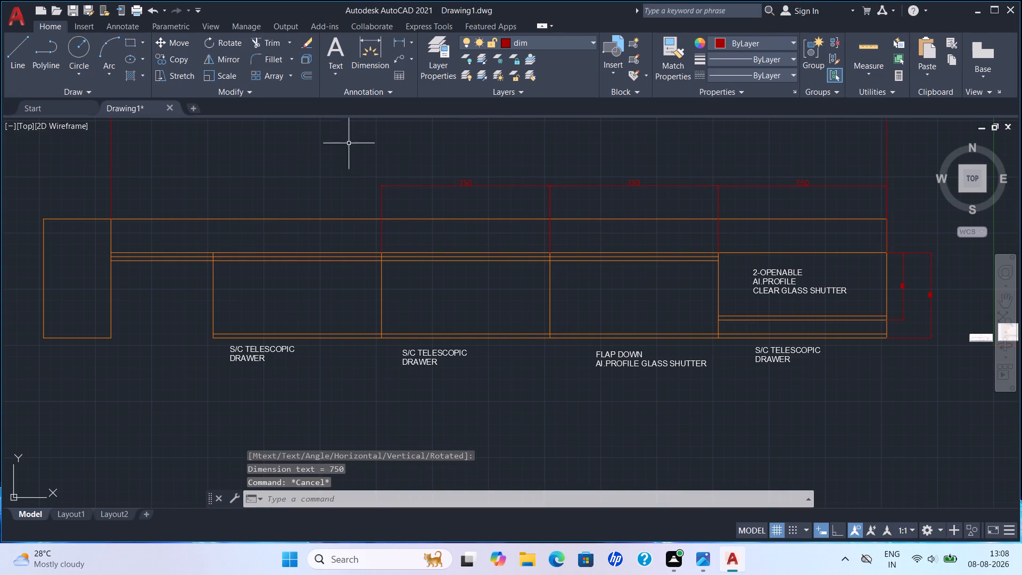
# Add a linear width dimension for the leftmost telescopic drawer bay, completing the aligned row of bay dimensions.
pyautogui.click(370, 59)
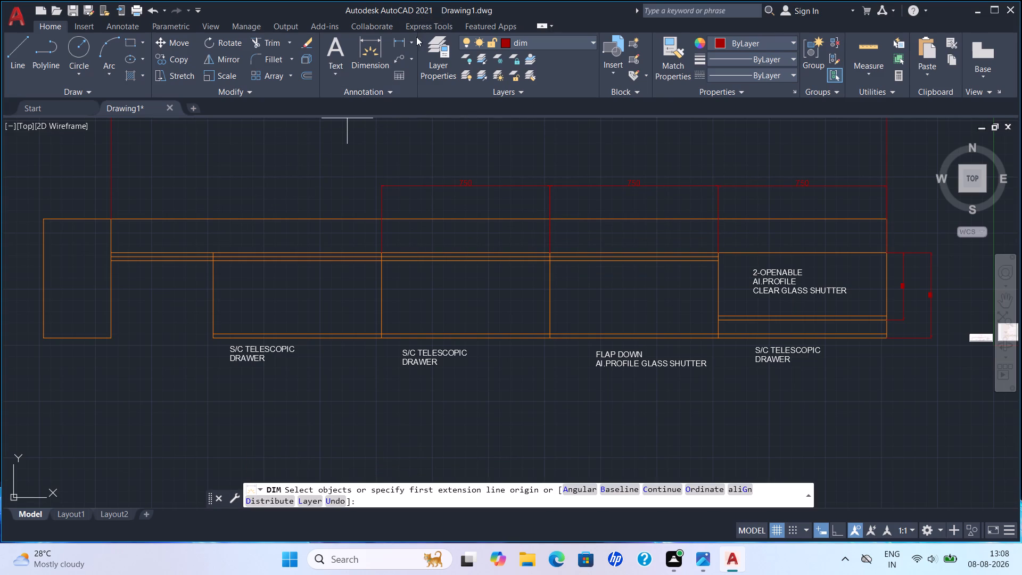
pyautogui.click(414, 41)
pyautogui.click(405, 57)
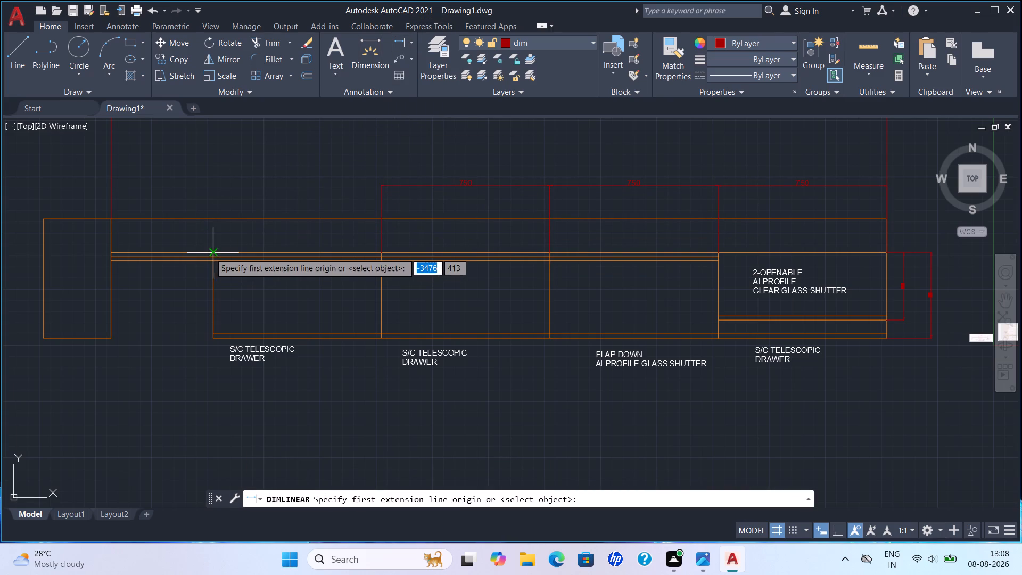
pyautogui.click(212, 250)
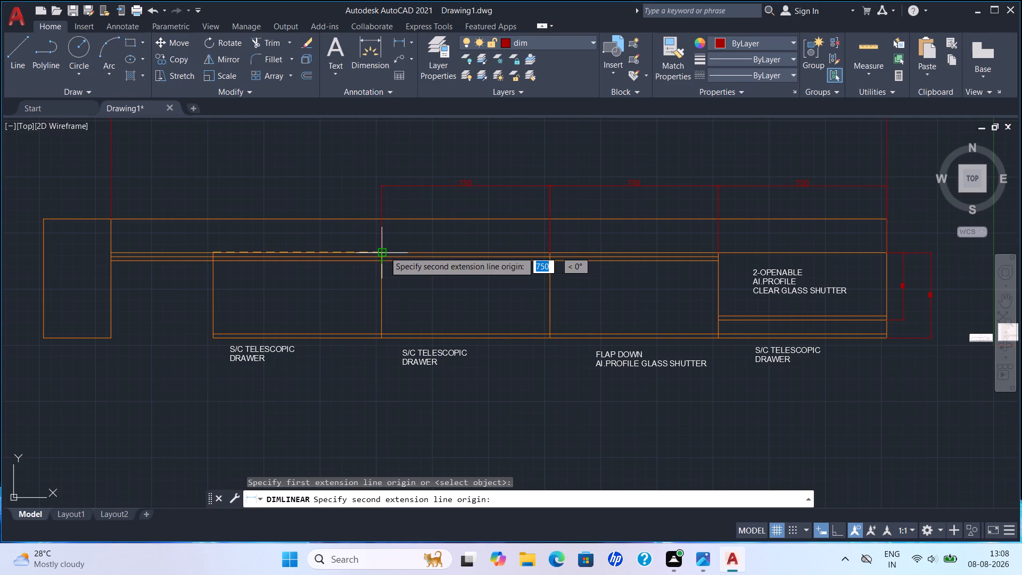
pyautogui.moveTo(384, 251); pyautogui.dragTo(384, 245)
pyautogui.click(383, 185)
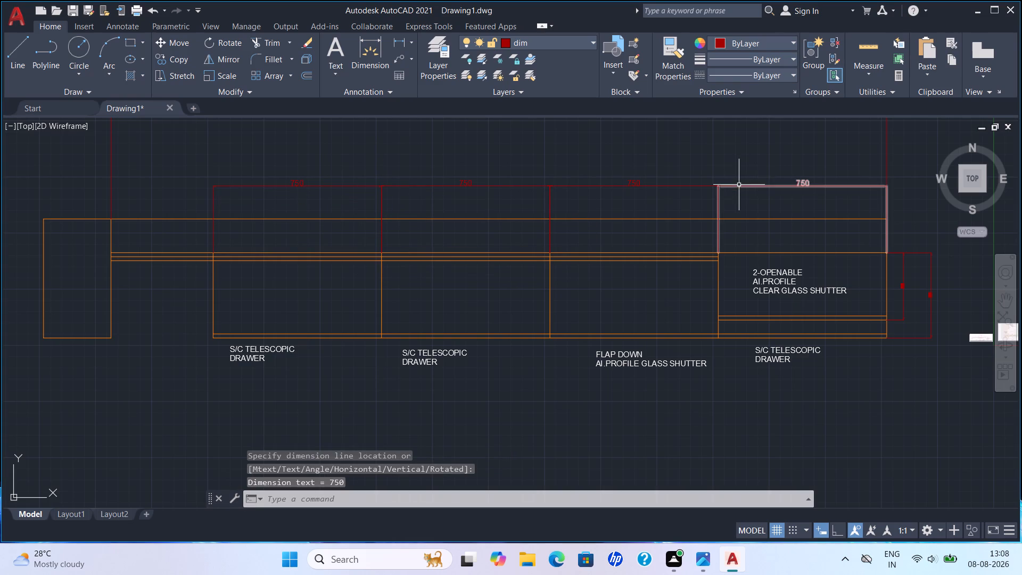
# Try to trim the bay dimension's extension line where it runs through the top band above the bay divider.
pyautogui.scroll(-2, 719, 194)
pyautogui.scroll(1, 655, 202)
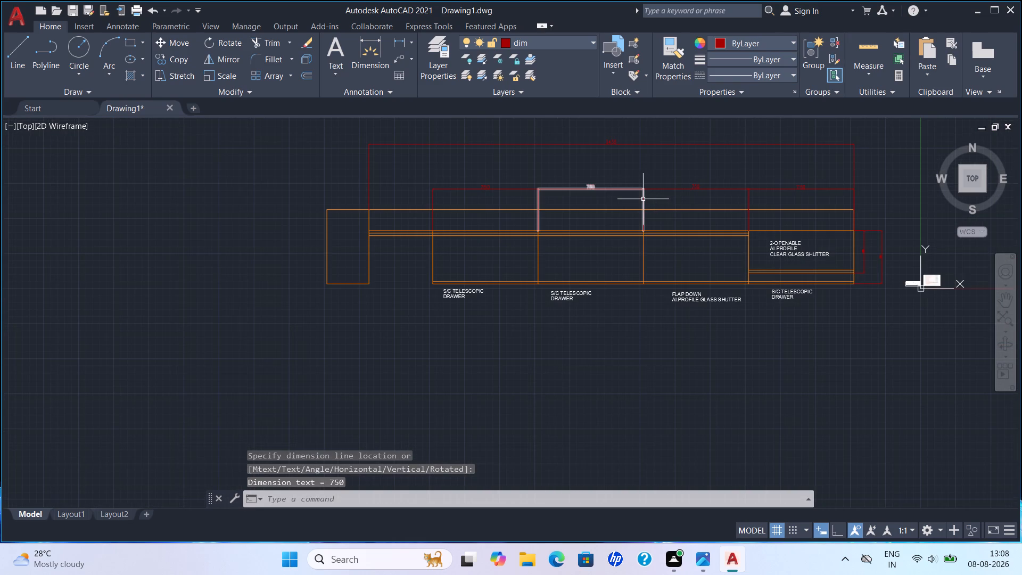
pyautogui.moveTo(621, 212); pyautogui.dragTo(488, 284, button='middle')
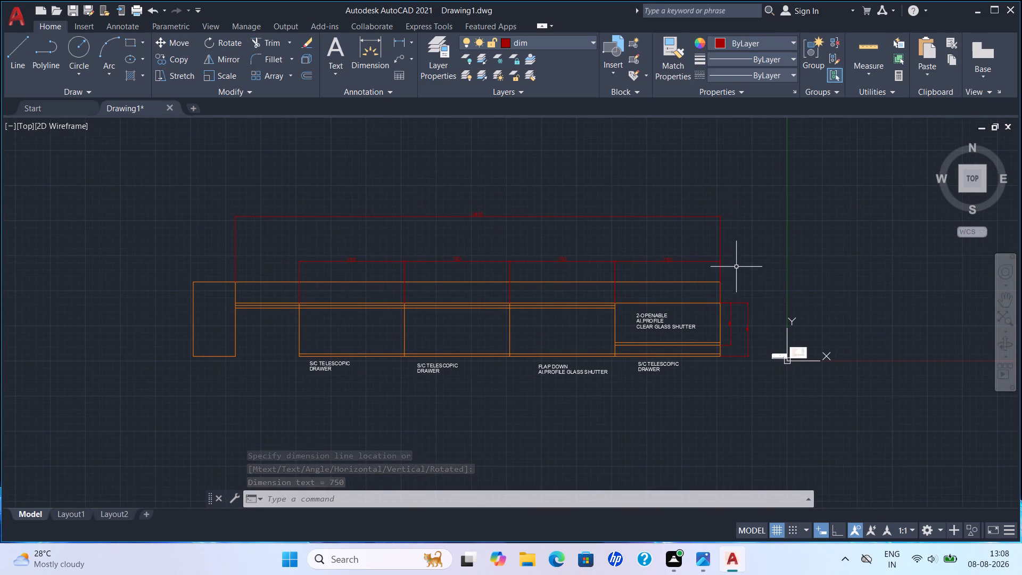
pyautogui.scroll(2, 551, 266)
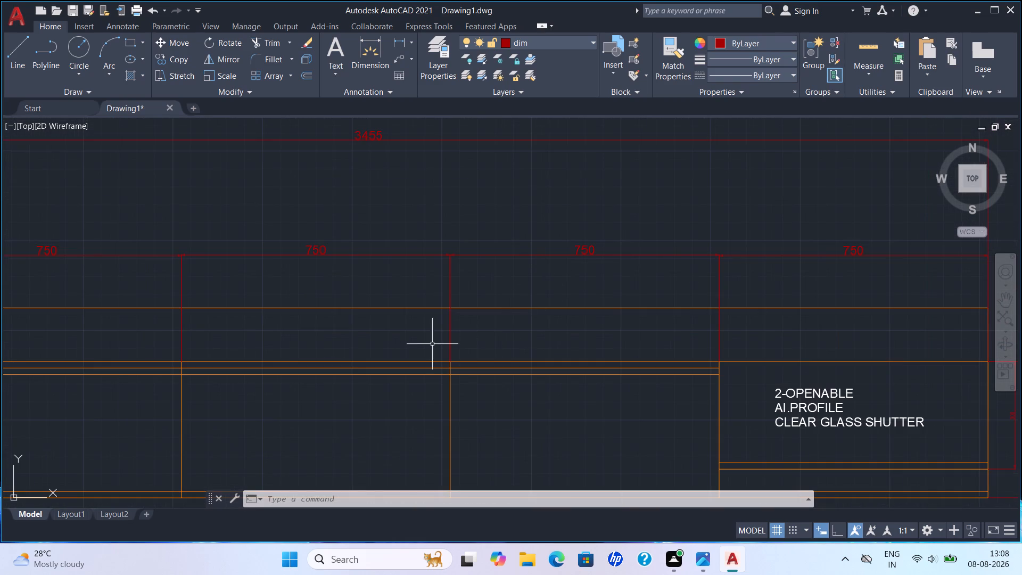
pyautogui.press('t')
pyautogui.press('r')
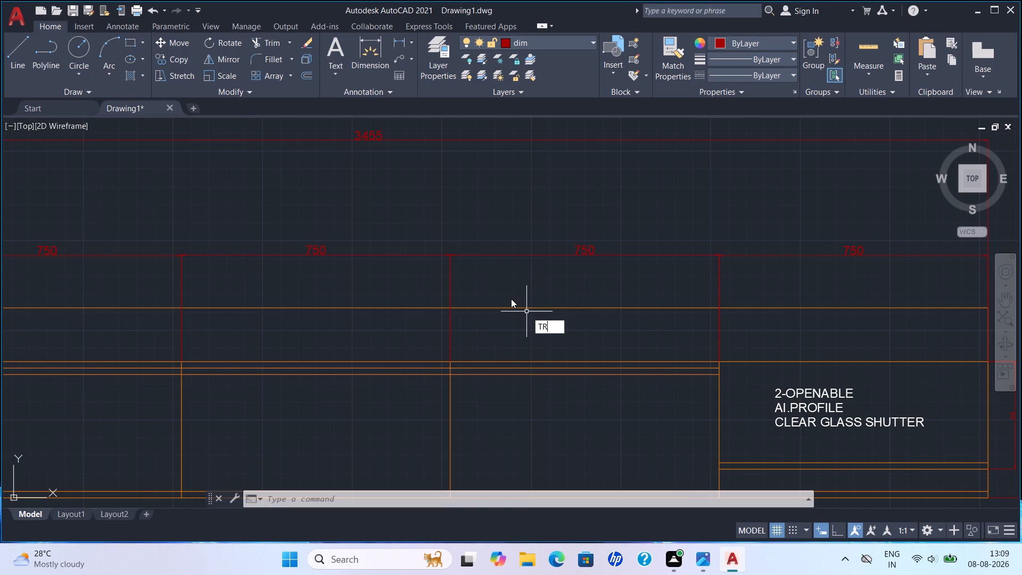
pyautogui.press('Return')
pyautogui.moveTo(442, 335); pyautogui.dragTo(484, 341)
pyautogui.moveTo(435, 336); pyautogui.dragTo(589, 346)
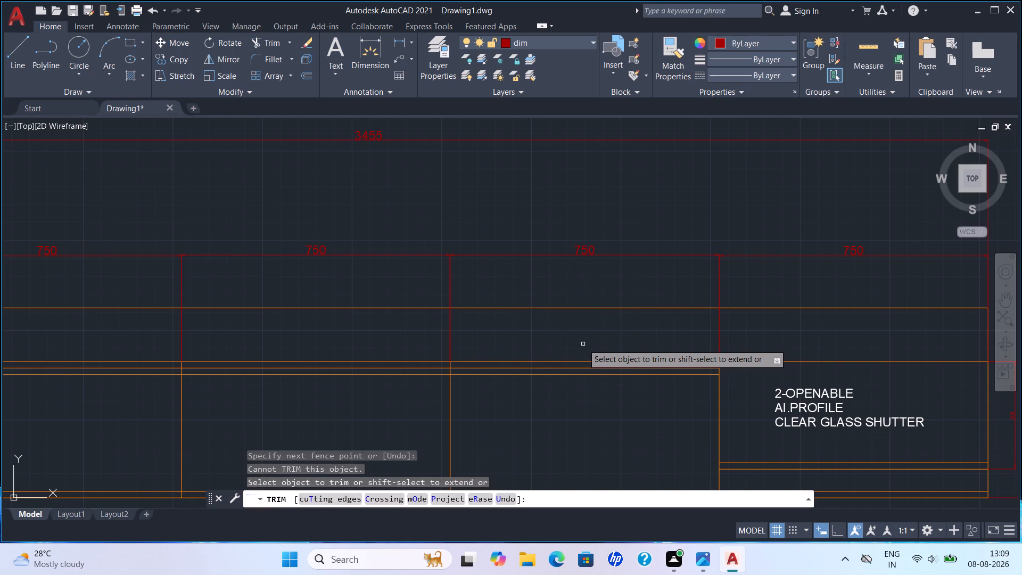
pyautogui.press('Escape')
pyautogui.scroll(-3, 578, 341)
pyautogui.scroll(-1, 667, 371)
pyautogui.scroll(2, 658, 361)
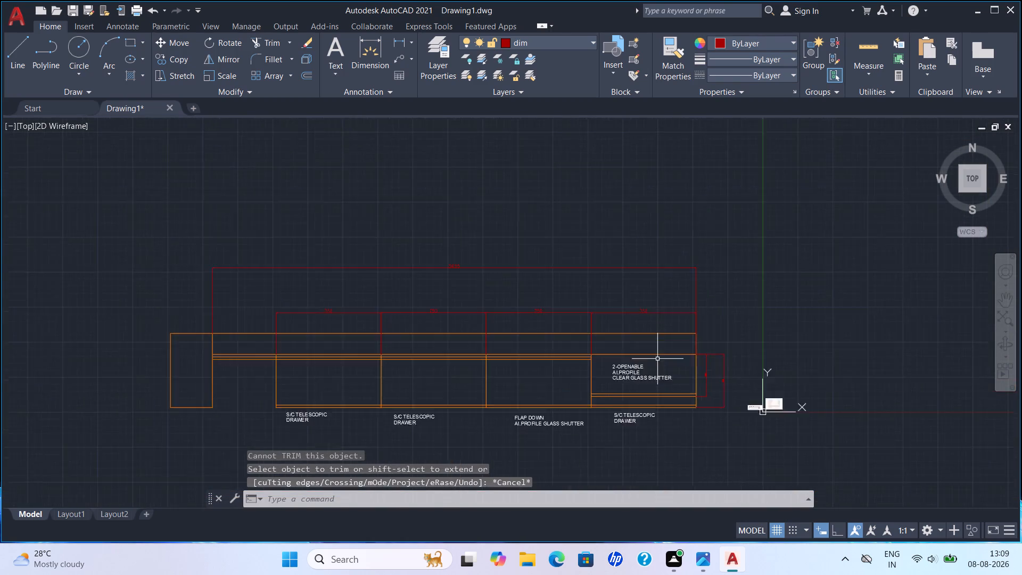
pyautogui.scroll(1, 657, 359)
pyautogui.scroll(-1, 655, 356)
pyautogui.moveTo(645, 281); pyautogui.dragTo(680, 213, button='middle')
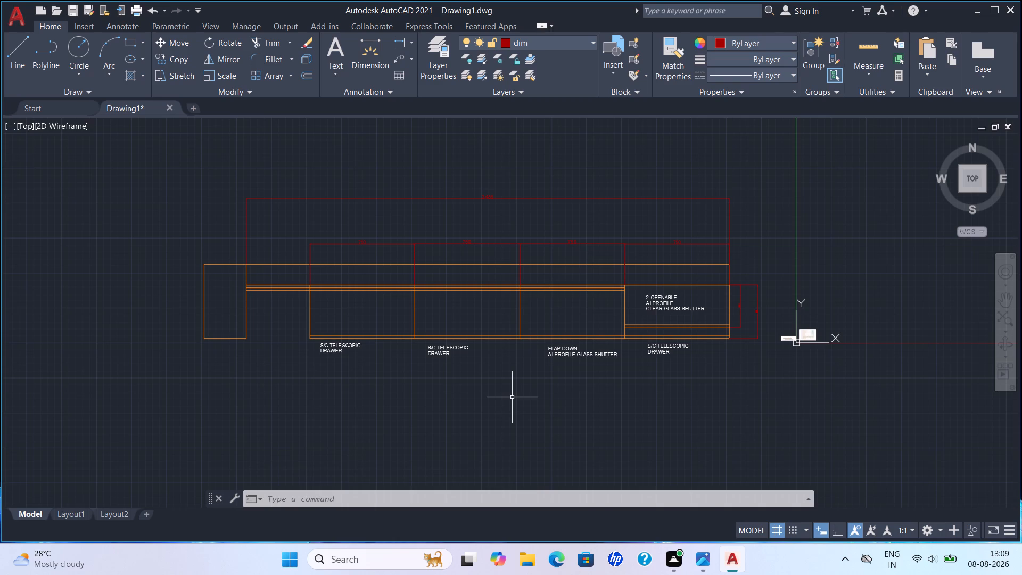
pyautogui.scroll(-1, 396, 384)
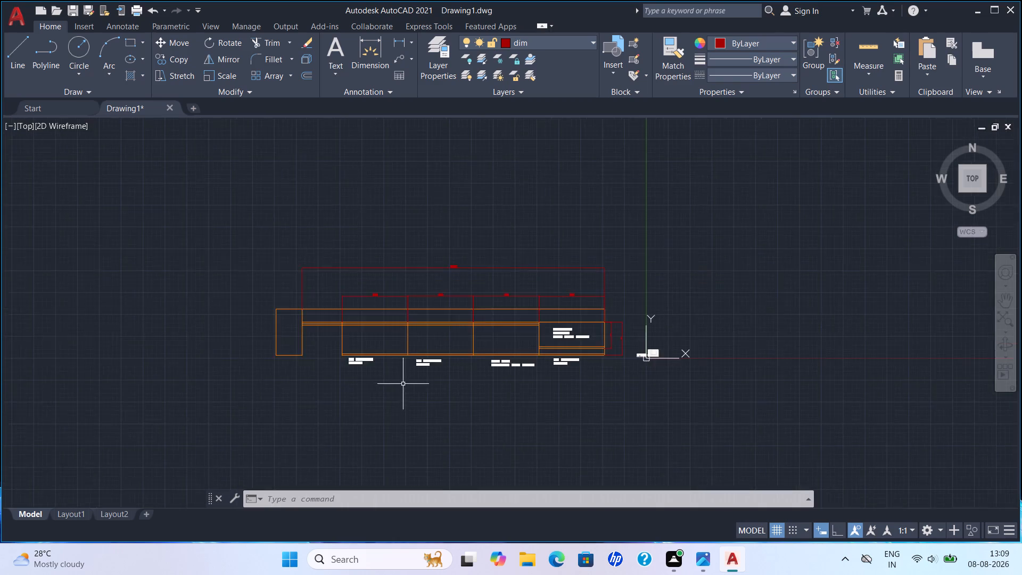
# Add a vertical linear dimension for the thickness of the upper thin horizontal strip, just beside the tall end panel.
pyautogui.moveTo(408, 381); pyautogui.dragTo(443, 264, button='middle')
pyautogui.scroll(1, 433, 288)
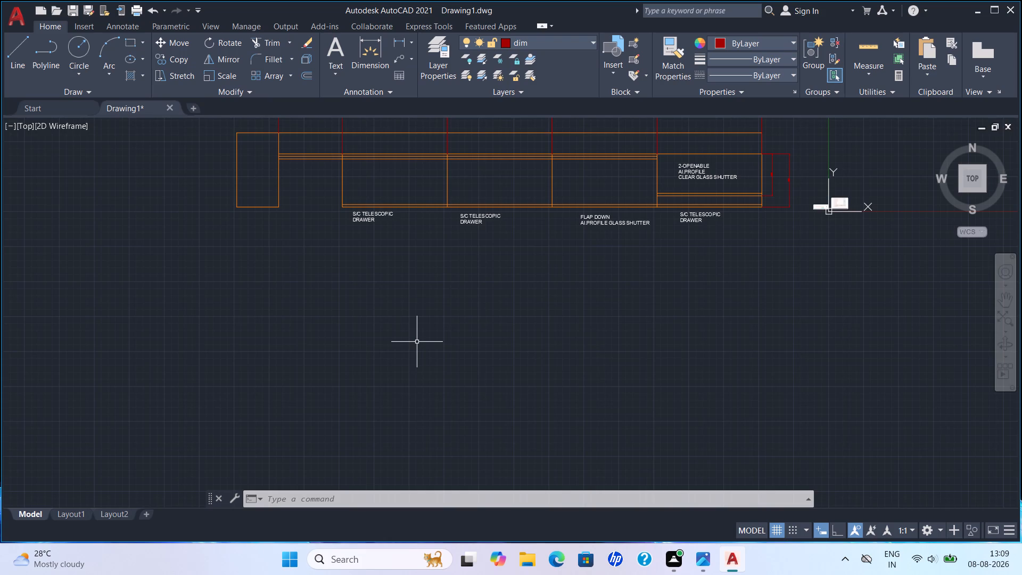
pyautogui.scroll(3, 319, 163)
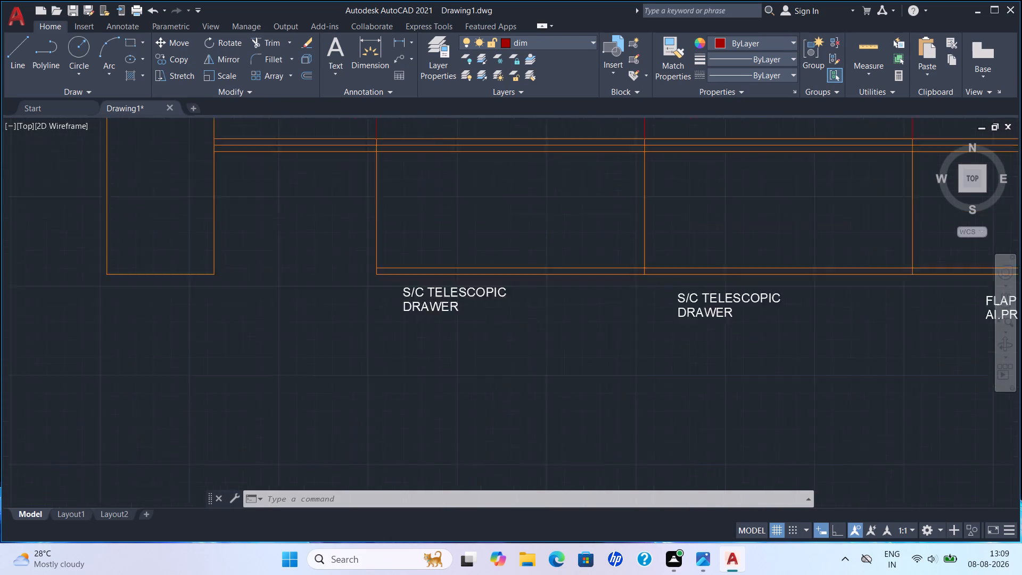
pyautogui.scroll(1, 319, 163)
pyautogui.scroll(-1, 345, 153)
pyautogui.moveTo(345, 169); pyautogui.dragTo(372, 292, button='middle')
pyautogui.scroll(1, 383, 283)
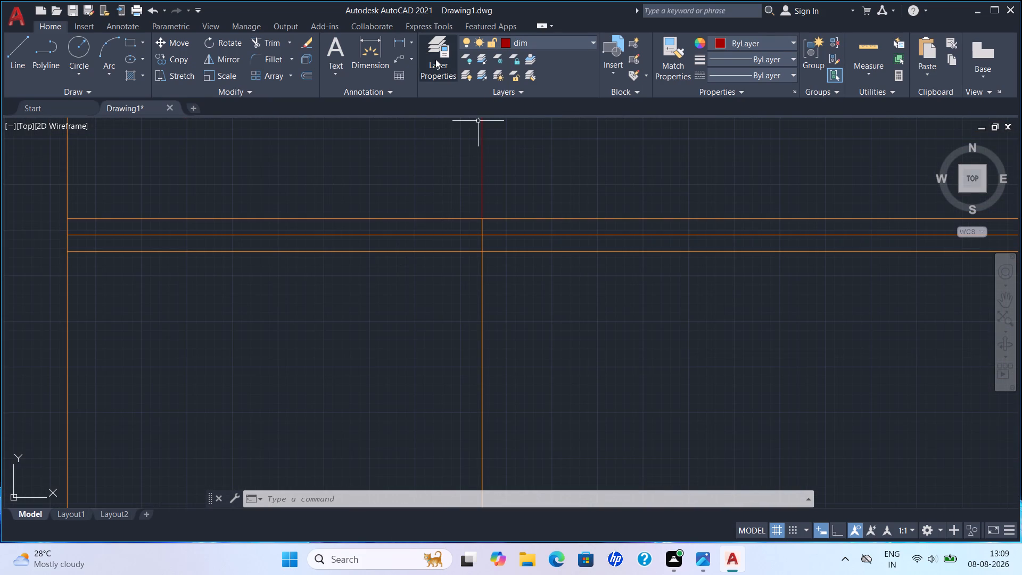
pyautogui.click(366, 32)
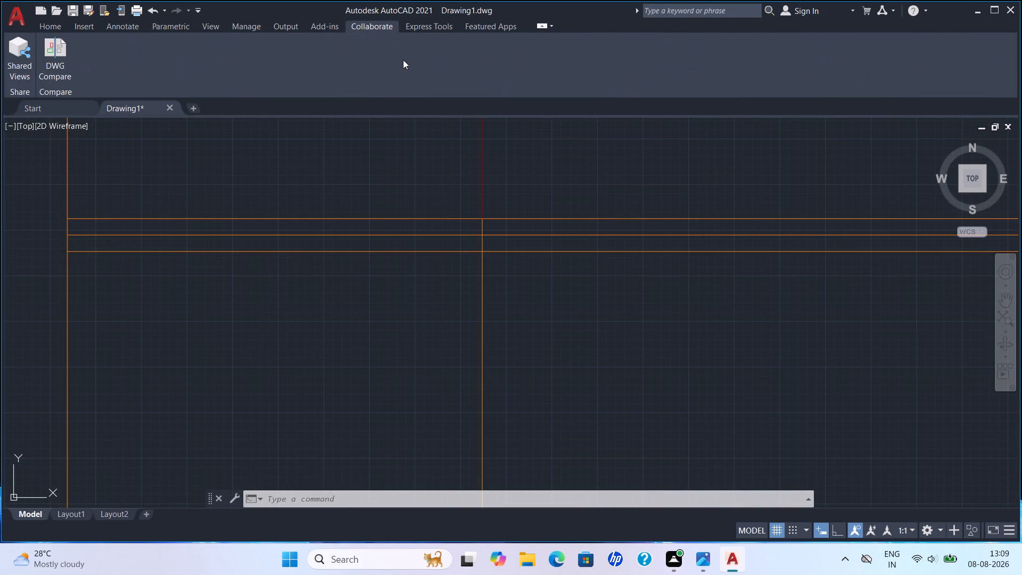
pyautogui.press('Escape')
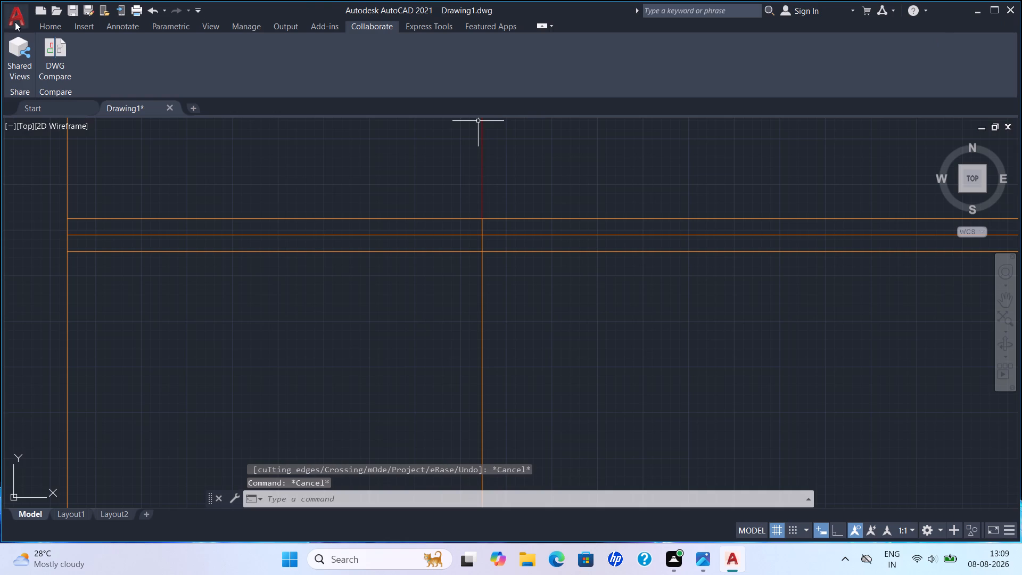
pyautogui.click(44, 23)
pyautogui.click(369, 44)
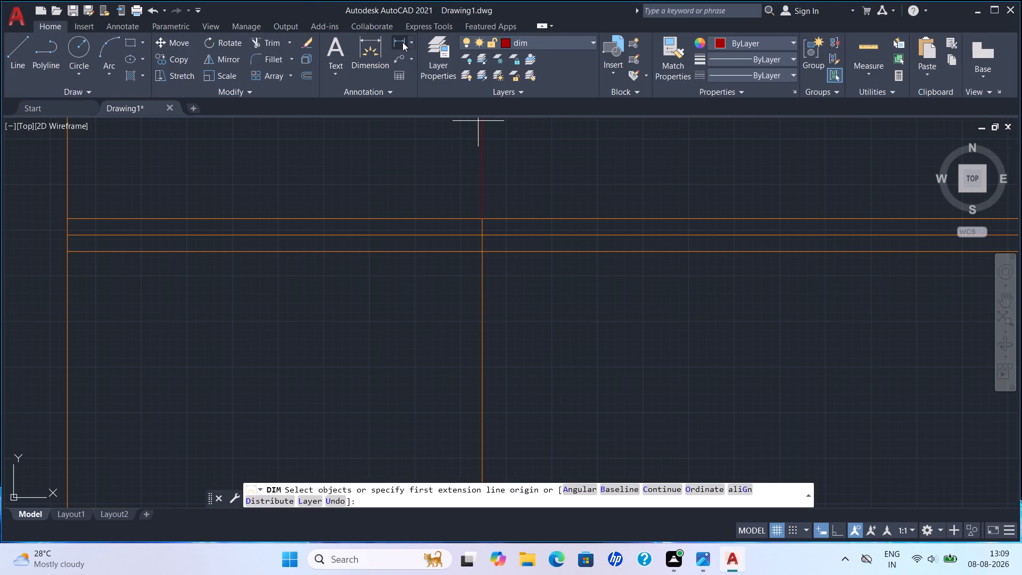
pyautogui.click(411, 40)
pyautogui.click(403, 59)
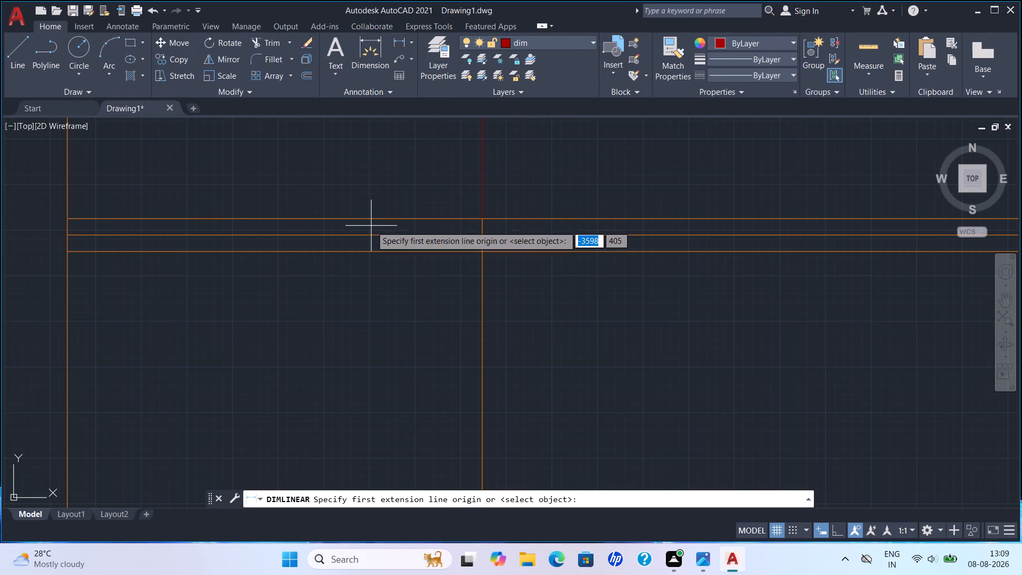
pyautogui.scroll(1, 346, 222)
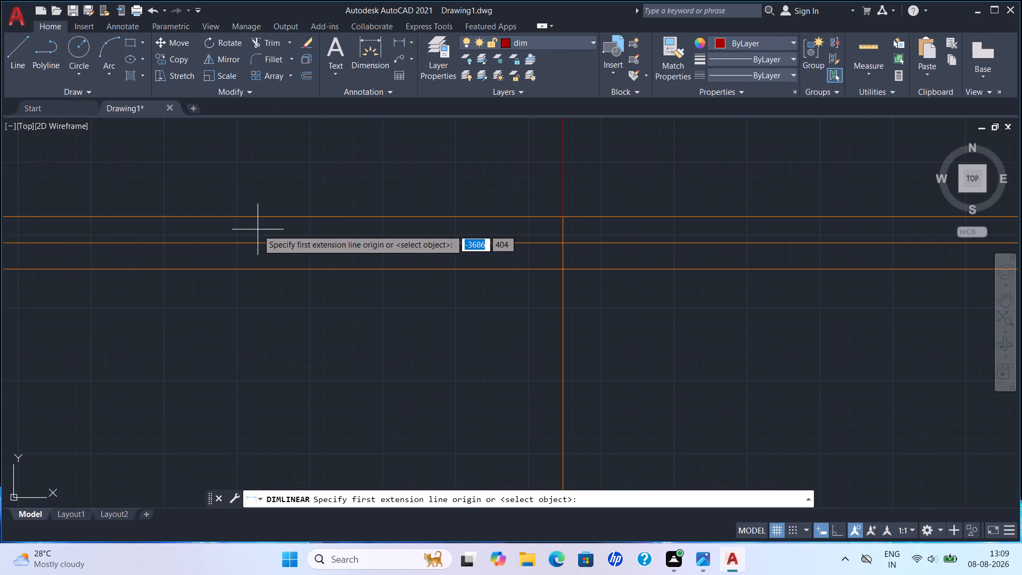
pyautogui.scroll(-1, 260, 231)
pyautogui.moveTo(285, 237); pyautogui.dragTo(447, 253, button='middle')
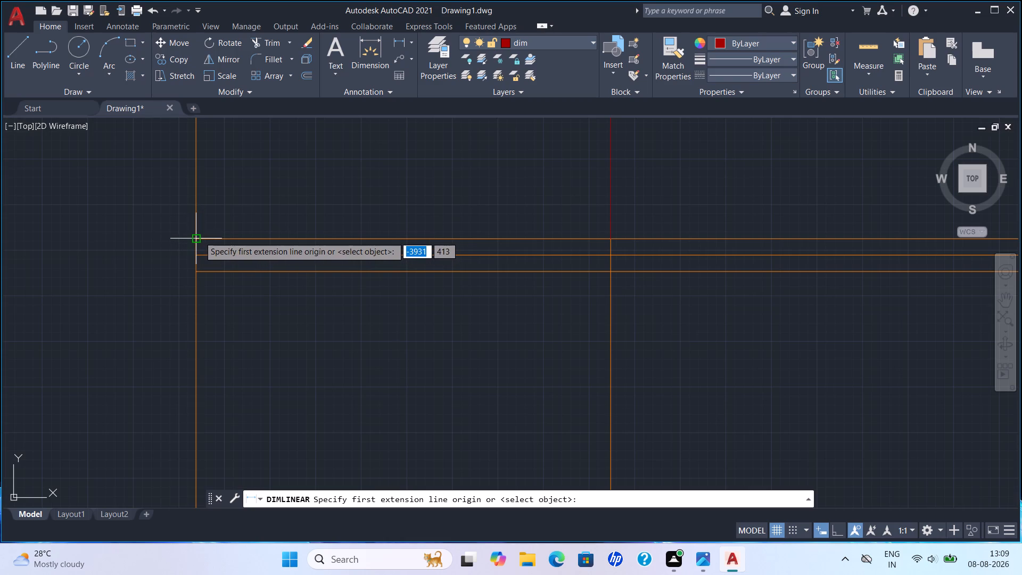
pyautogui.click(199, 236)
pyautogui.click(196, 253)
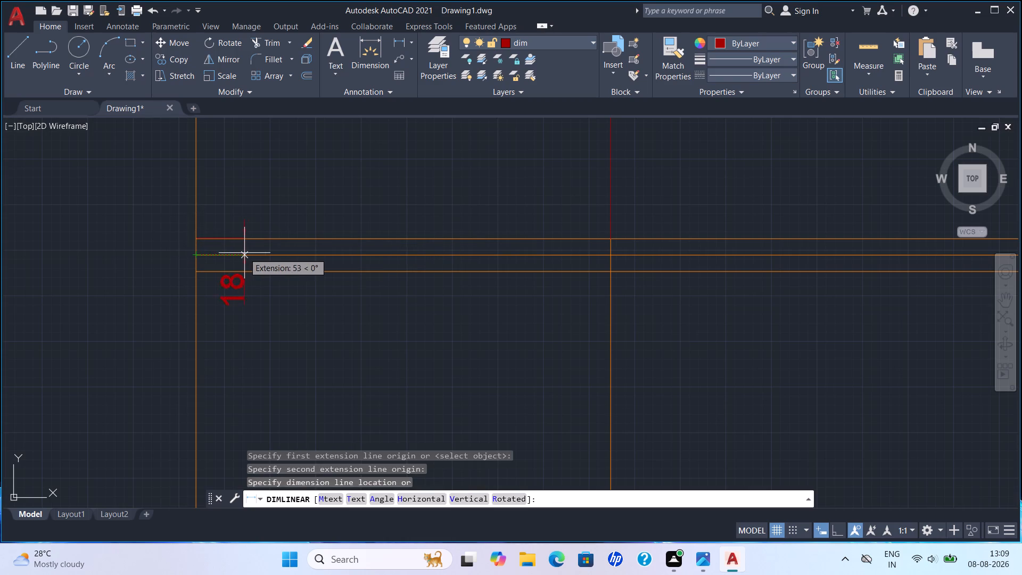
pyautogui.scroll(2, 270, 250)
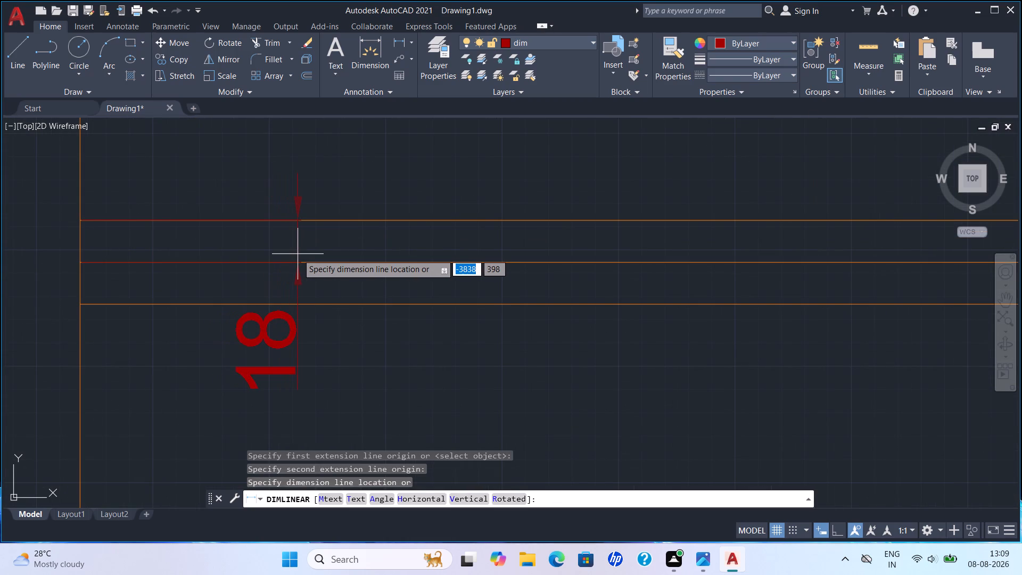
pyautogui.click(298, 254)
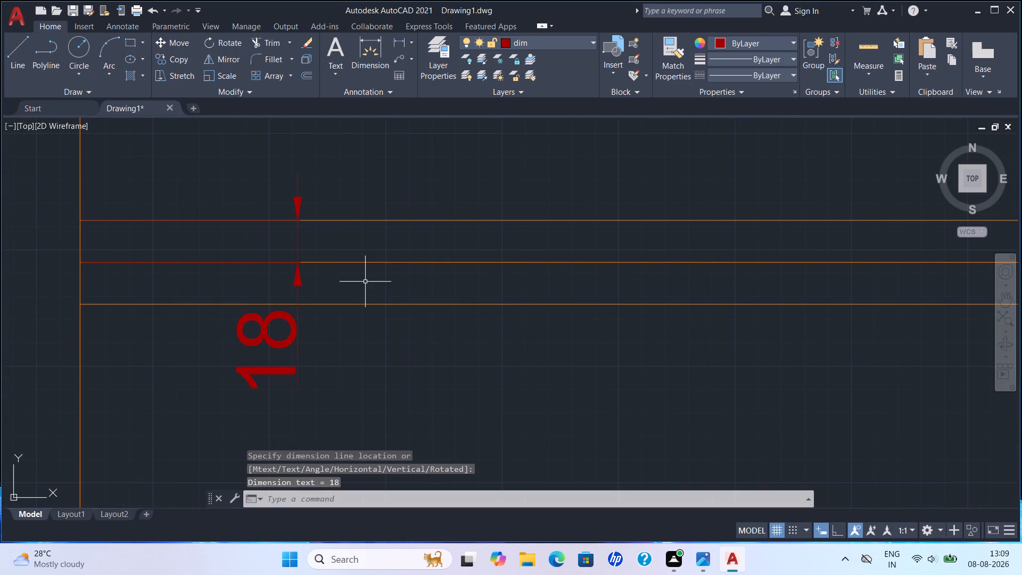
# Add a vertical linear dimension for the lower thin horizontal strip's thickness, between the tall end panel and the upper strip's dimension.
pyautogui.click(376, 55)
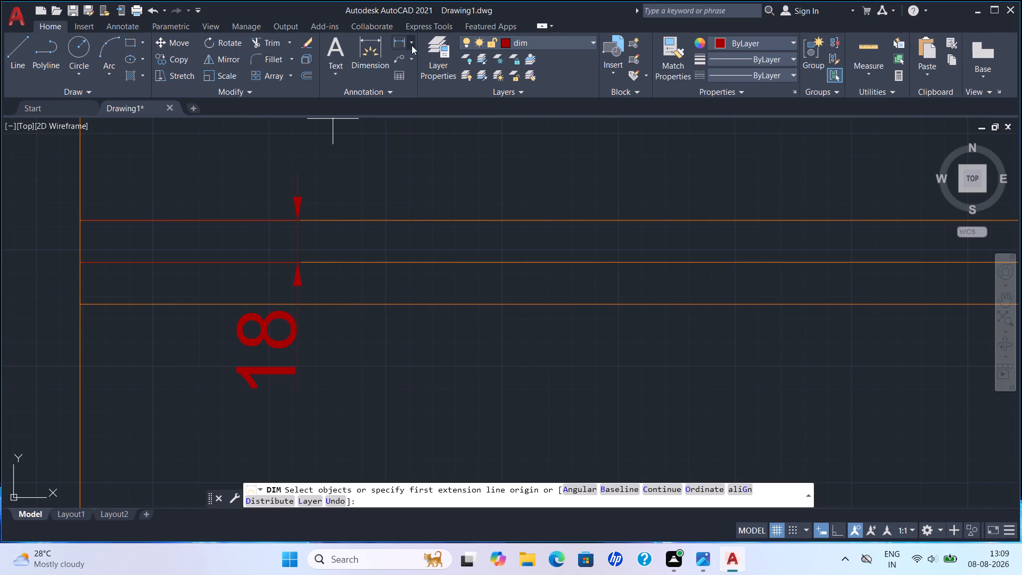
pyautogui.click(415, 45)
pyautogui.click(414, 74)
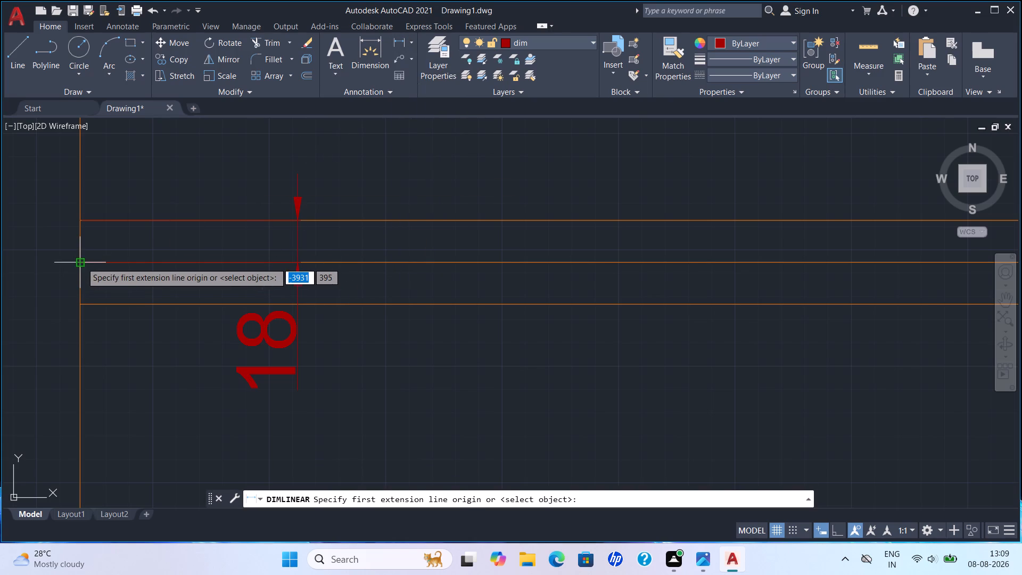
pyautogui.click(81, 262)
pyautogui.click(96, 307)
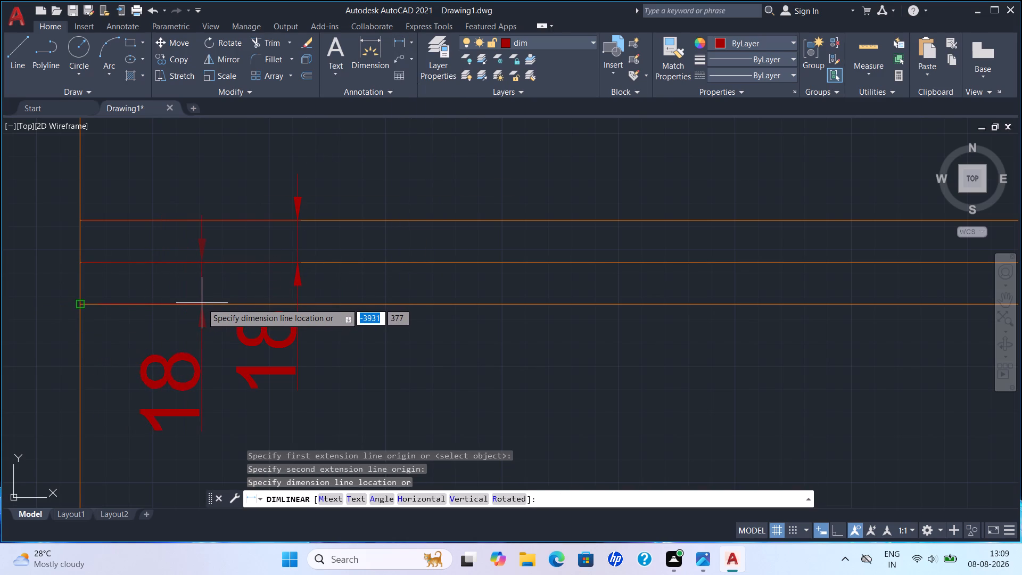
pyautogui.click(202, 303)
pyautogui.press('Escape')
# Look over the dimensioned elevation, from the thin horizontal strips to the 2-openable glass shutter bay.
pyautogui.scroll(-3, 433, 302)
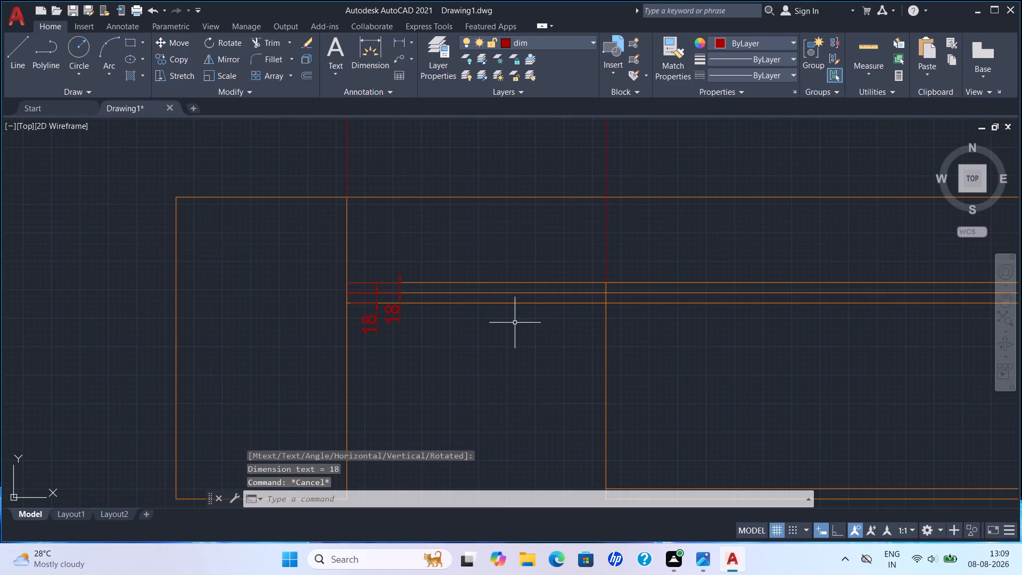
pyautogui.moveTo(515, 323); pyautogui.dragTo(333, 281, button='middle')
pyautogui.scroll(-2, 386, 281)
pyautogui.moveTo(584, 291); pyautogui.dragTo(421, 289, button='middle')
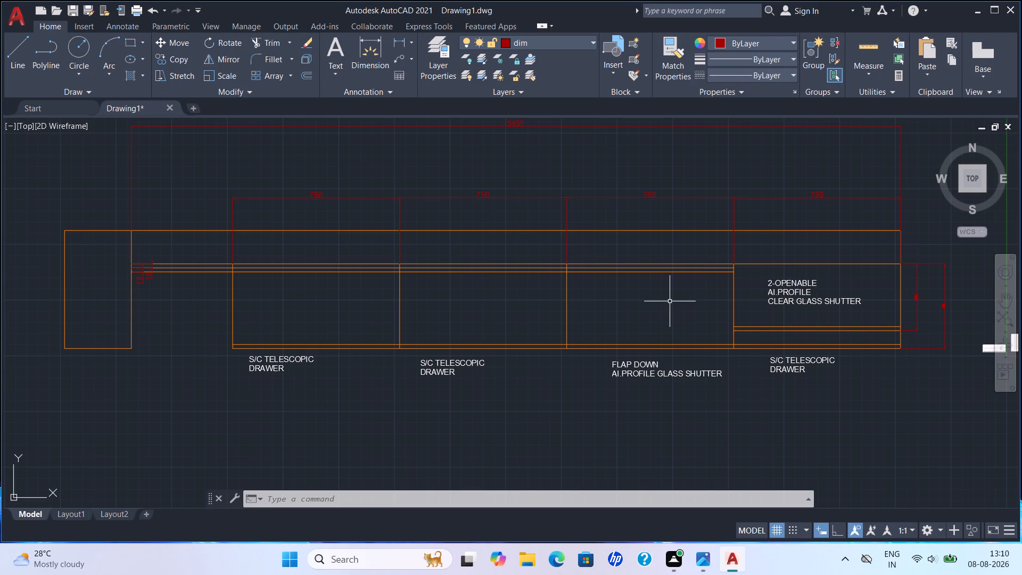
pyautogui.scroll(-1, 704, 265)
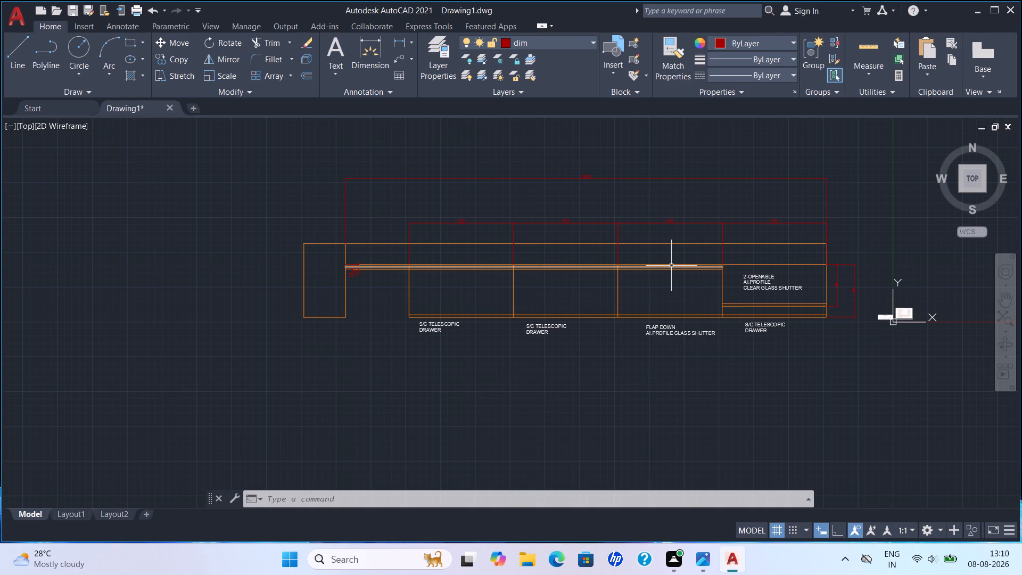
pyautogui.scroll(1, 740, 275)
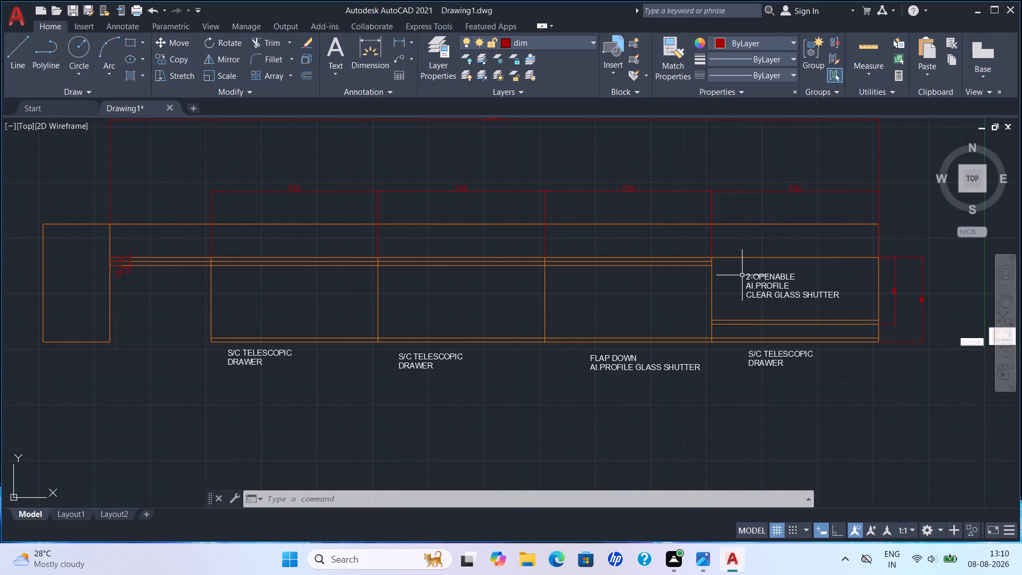
pyautogui.scroll(1, 739, 275)
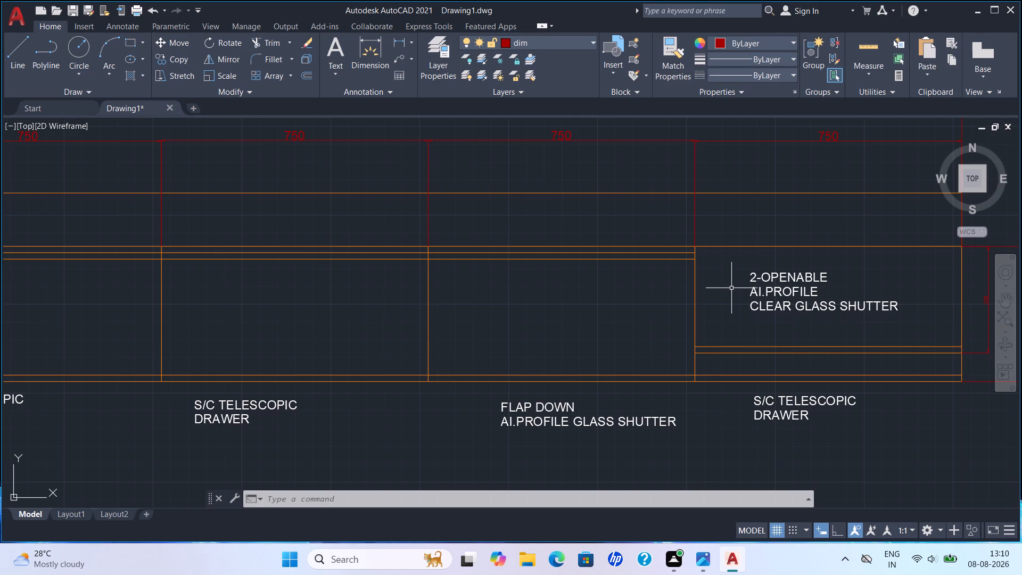
pyautogui.scroll(1, 676, 248)
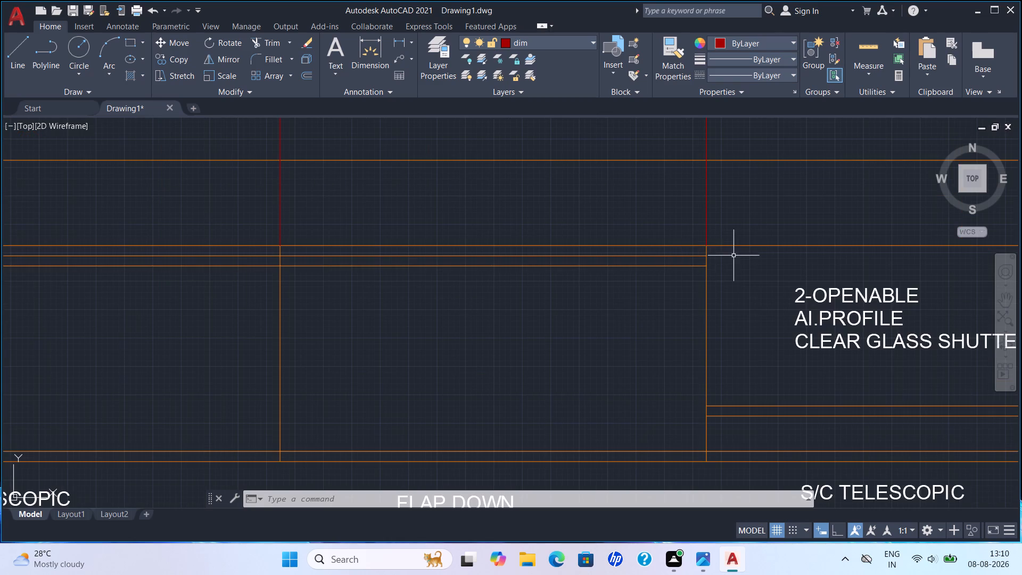
pyautogui.press('Escape')
# Offset the vertical divider beside the 2-openable glass shutter bay by 305 mm into the flap-down bay.
pyautogui.press('o')
pyautogui.press('Return')
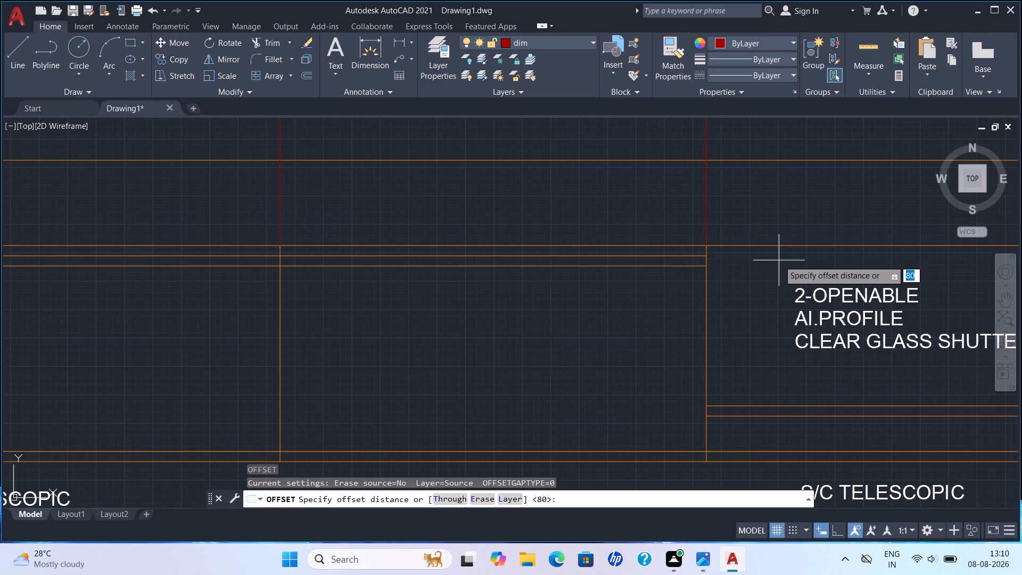
pyautogui.press('3')
pyautogui.write('05')
pyautogui.press('Return')
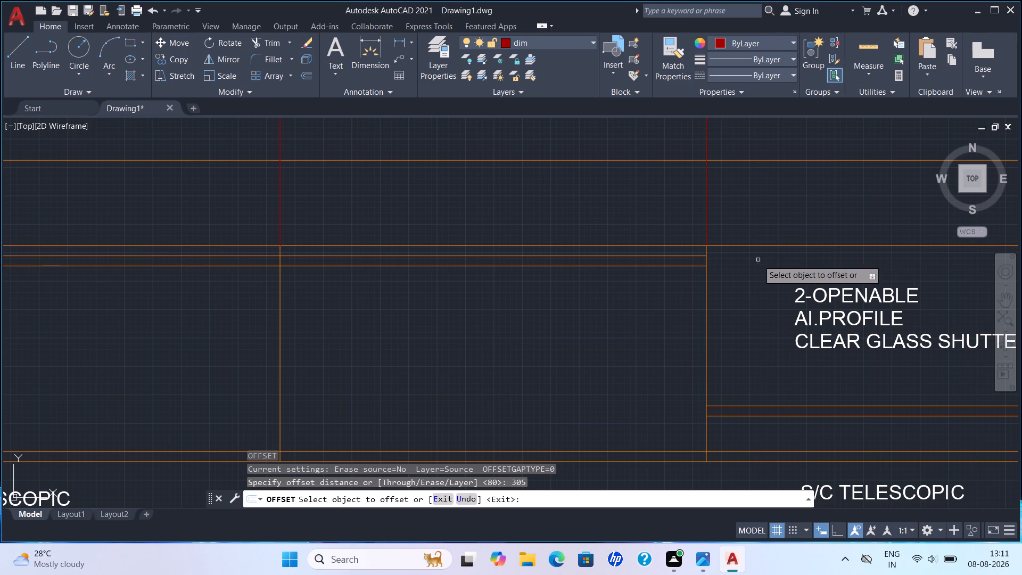
pyautogui.click(707, 287)
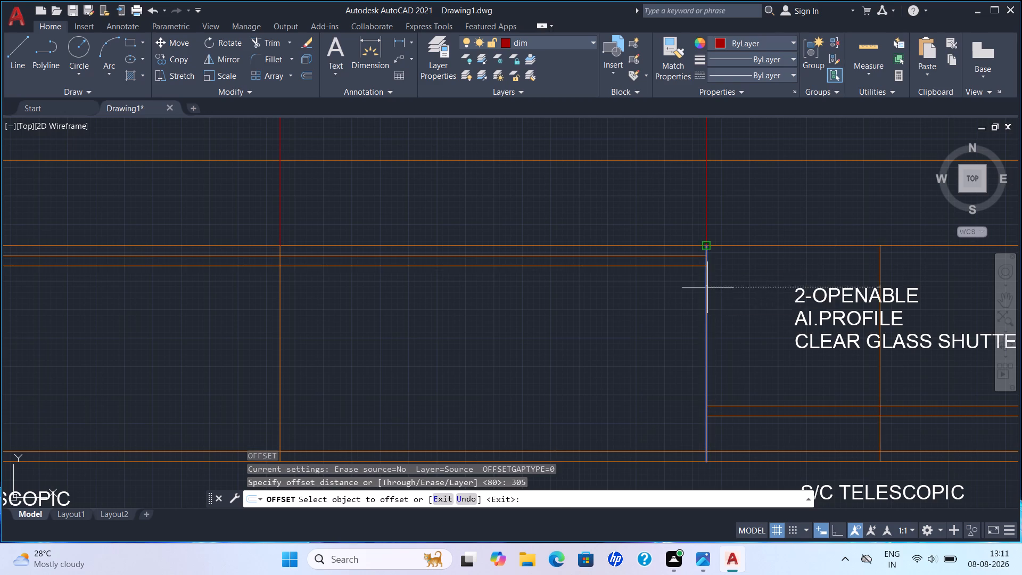
pyautogui.click(690, 294)
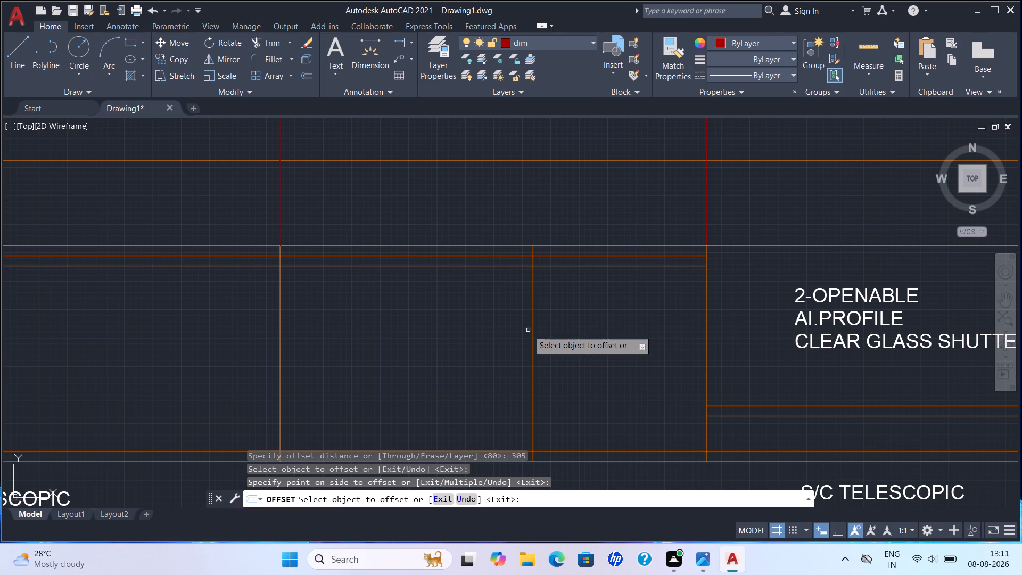
pyautogui.press('Escape')
# Trim the offset line between the thin horizontal strips and the bottom panel, keeping its short pieces within them.
pyautogui.press('t')
pyautogui.press('r')
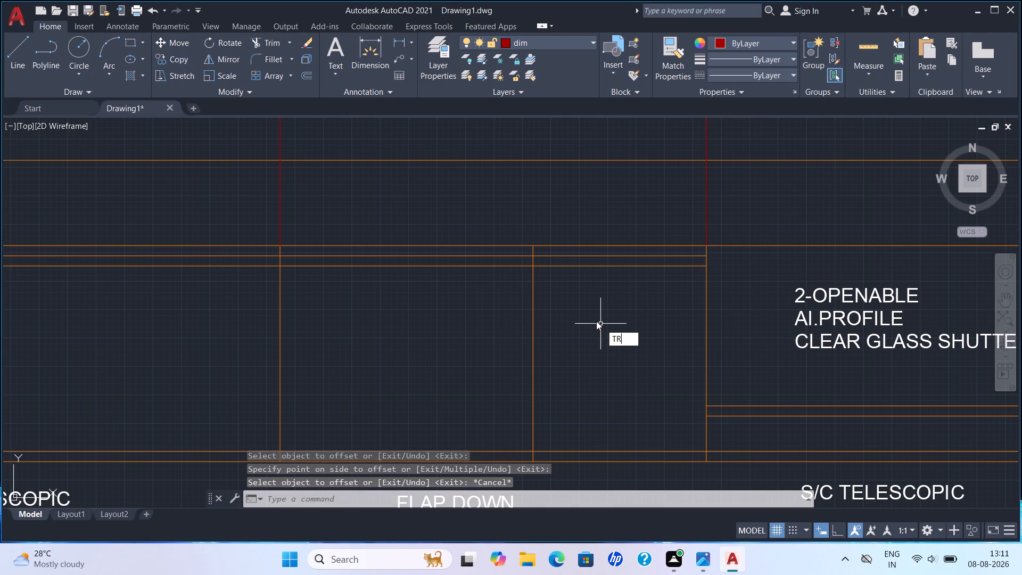
pyautogui.press('Return')
pyautogui.moveTo(528, 349); pyautogui.dragTo(580, 353)
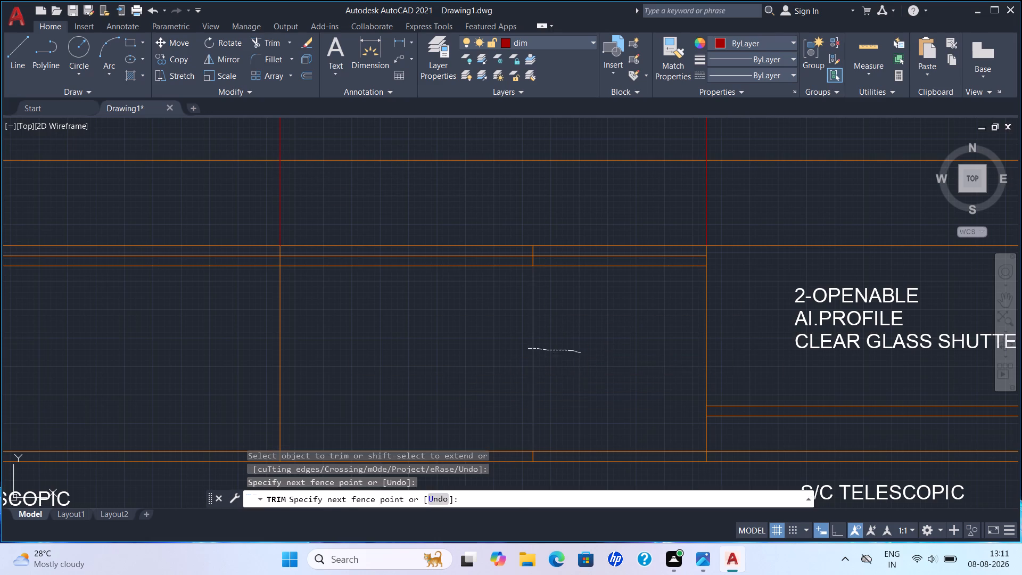
pyautogui.press('Escape')
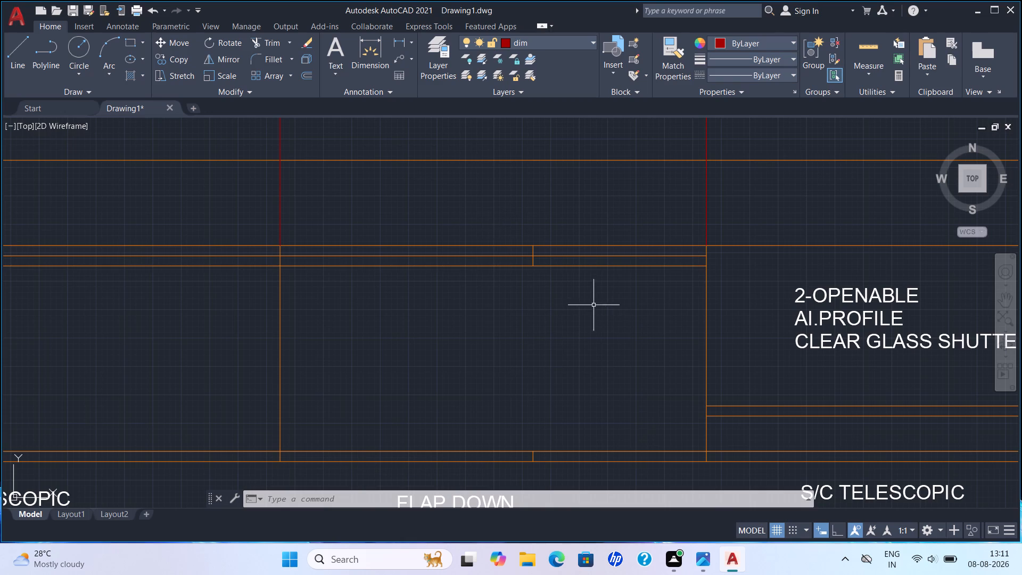
pyautogui.press('Escape')
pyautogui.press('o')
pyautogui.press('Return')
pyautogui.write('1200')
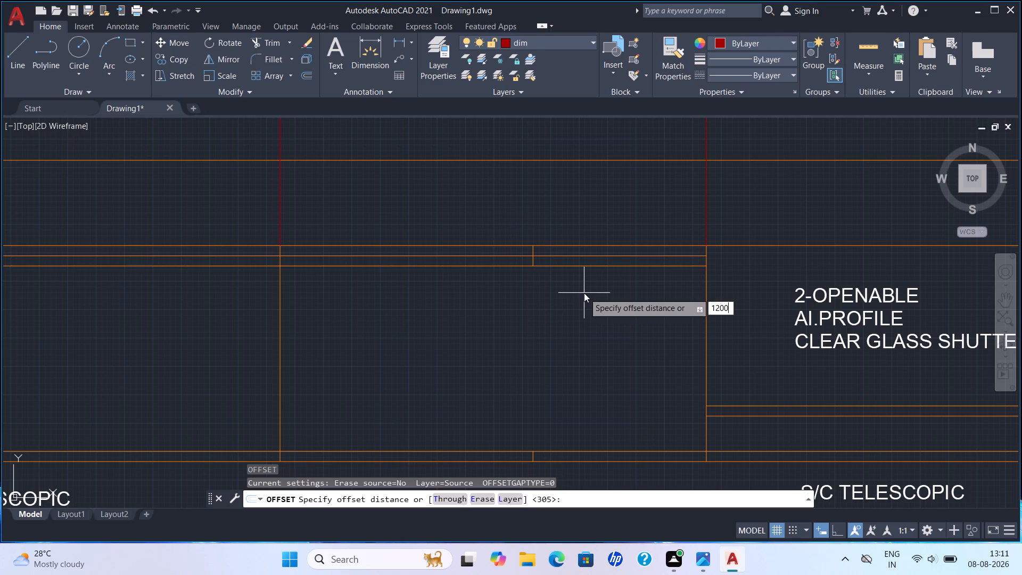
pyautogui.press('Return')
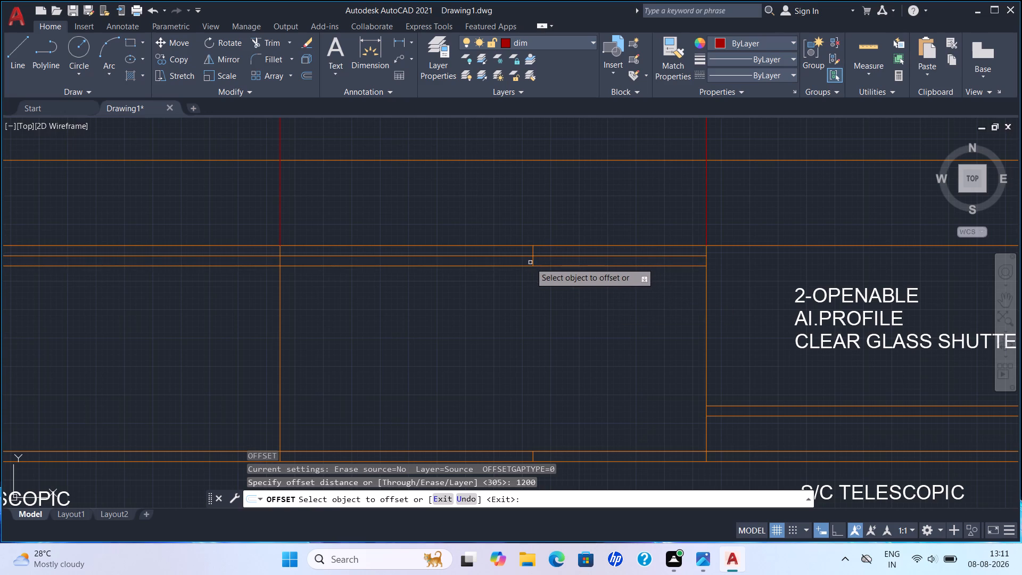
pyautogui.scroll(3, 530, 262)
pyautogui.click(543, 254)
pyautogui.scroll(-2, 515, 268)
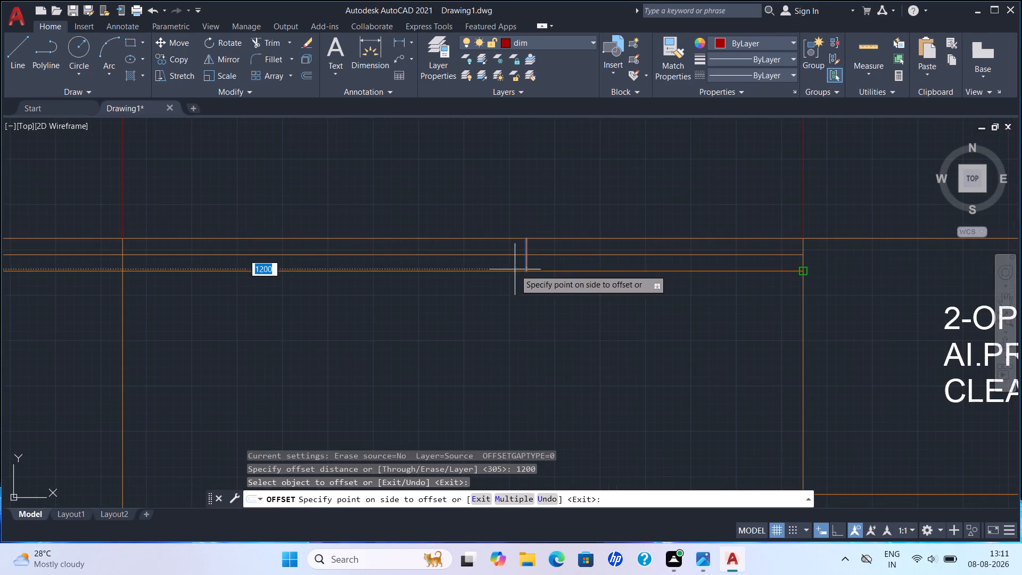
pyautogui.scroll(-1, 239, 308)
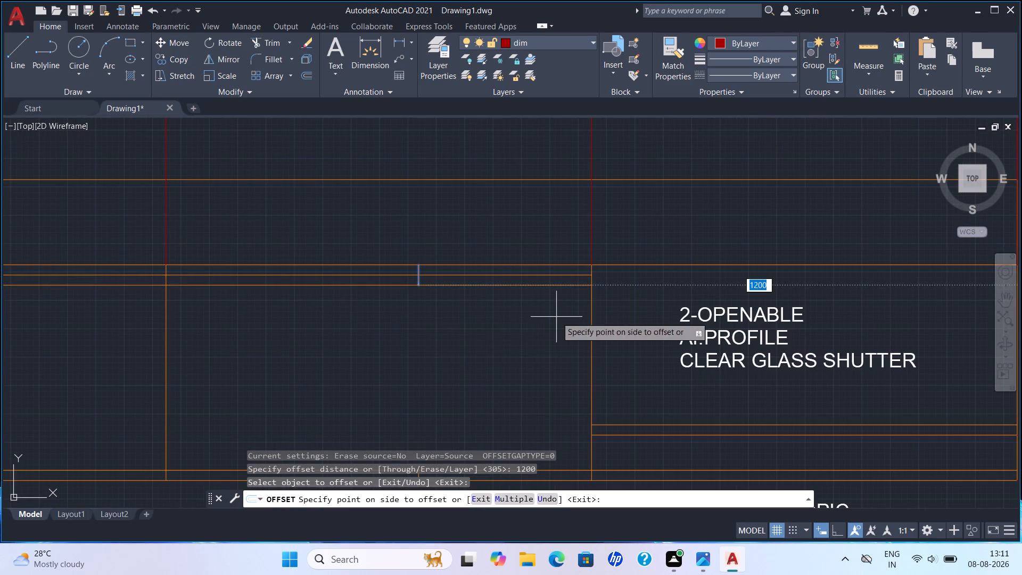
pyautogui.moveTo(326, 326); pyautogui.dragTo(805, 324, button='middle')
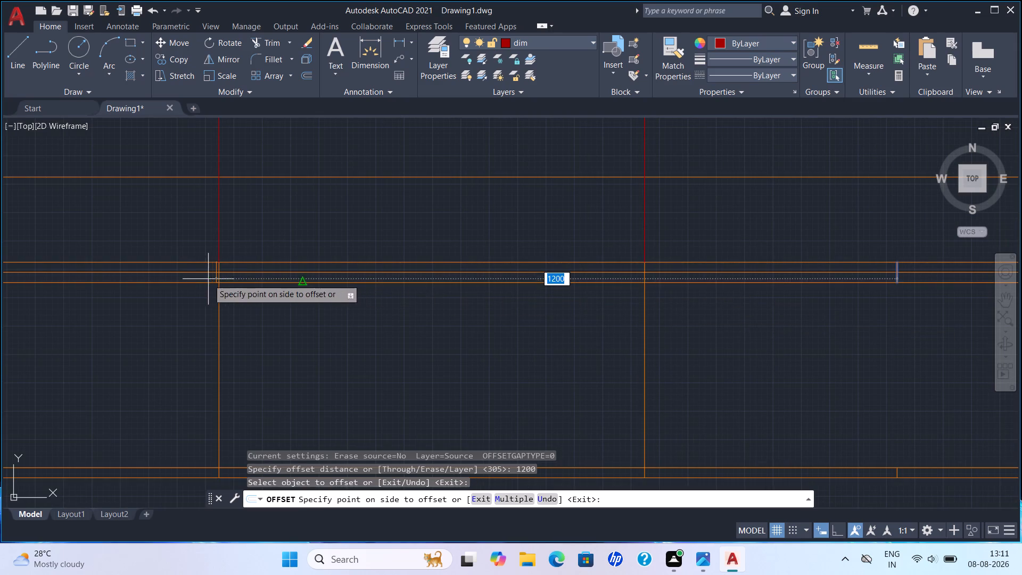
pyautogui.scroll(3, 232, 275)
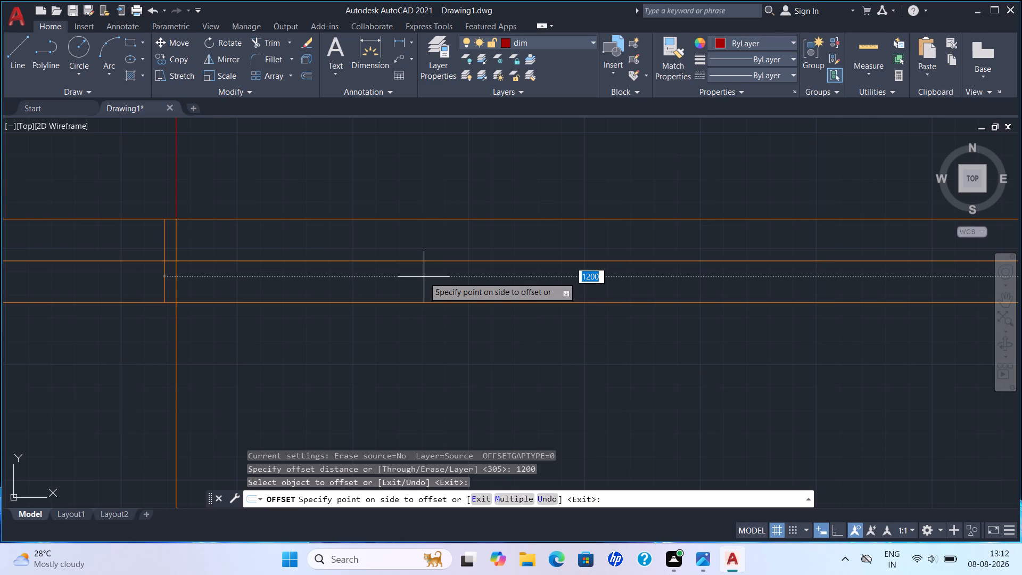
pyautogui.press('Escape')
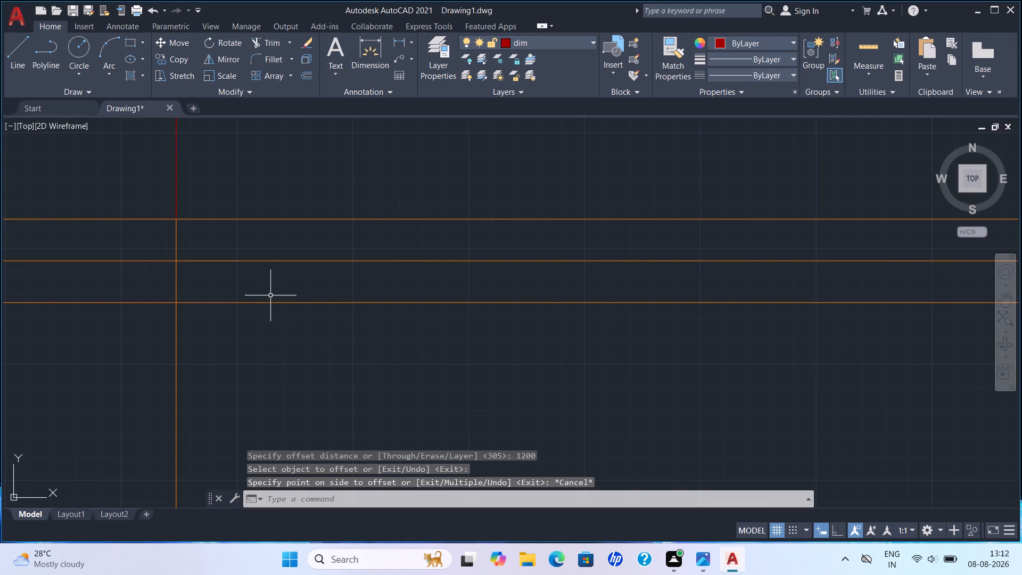
# Offset the short vertical joint line in the thin strips above the flap-down bay by 1200 mm toward the tall end panel.
pyautogui.scroll(-2, 415, 292)
pyautogui.moveTo(411, 299); pyautogui.dragTo(203, 304, button='middle')
pyautogui.scroll(-1, 195, 303)
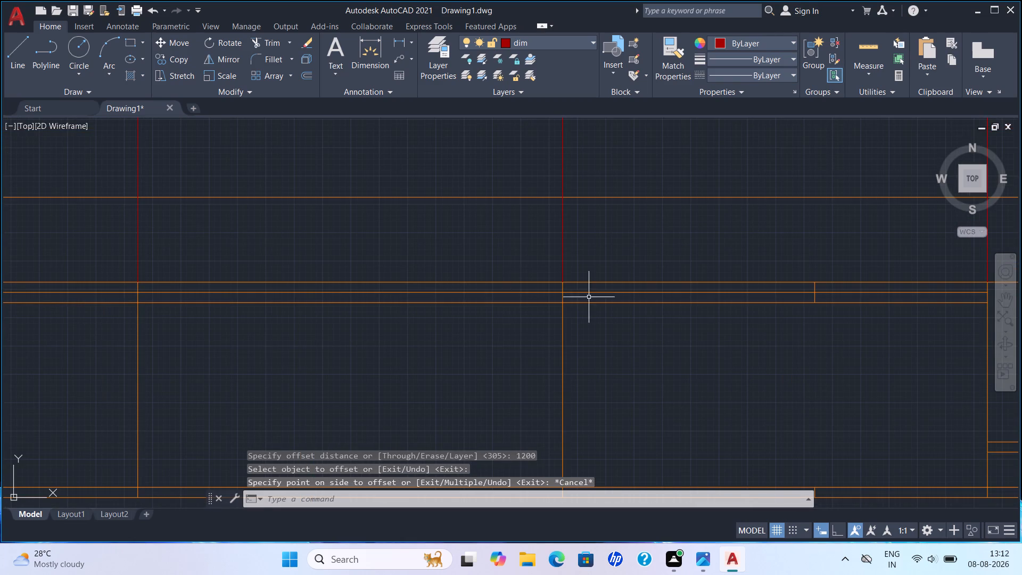
pyautogui.scroll(-1, 823, 303)
pyautogui.moveTo(824, 303); pyautogui.dragTo(625, 330, button='middle')
pyautogui.press('Escape')
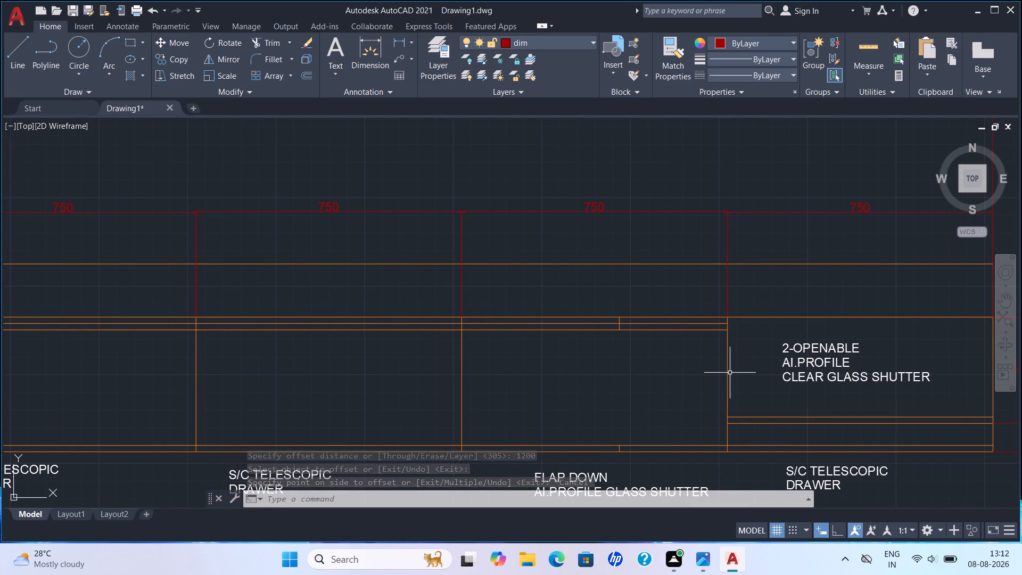
pyautogui.press('o')
pyautogui.press('Return')
pyautogui.write('1200')
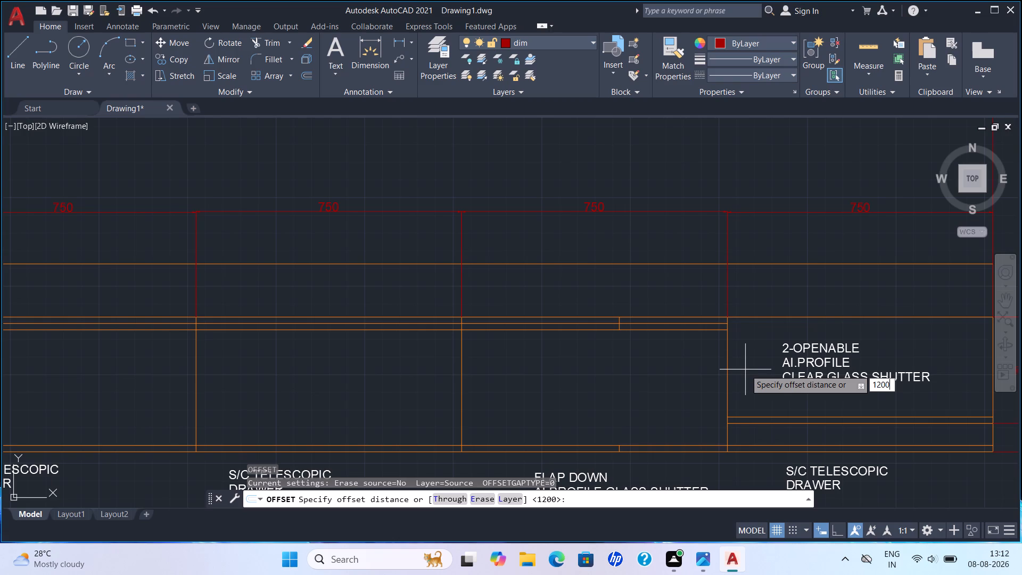
pyautogui.press('Return')
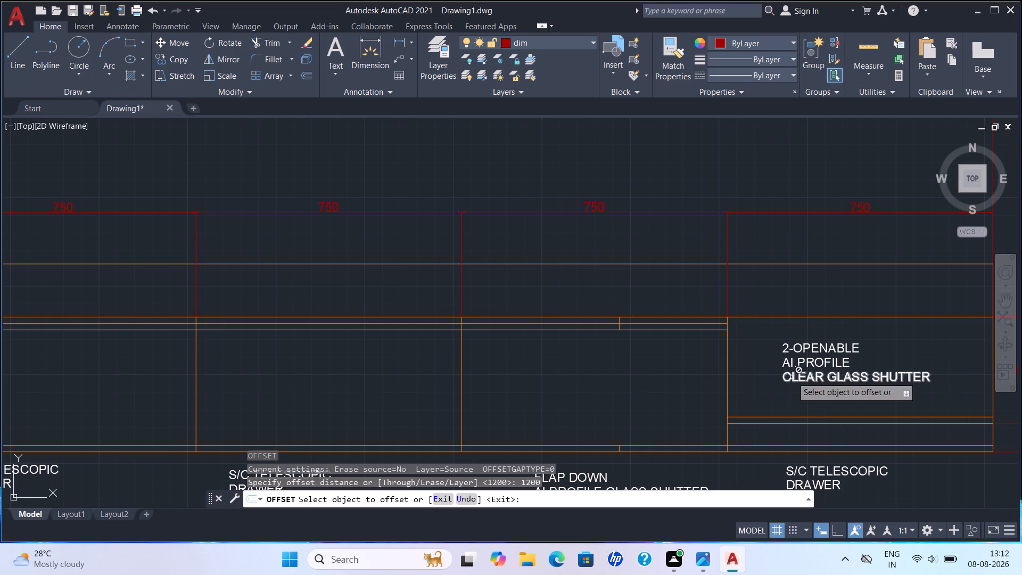
pyautogui.scroll(3, 627, 323)
pyautogui.click(594, 321)
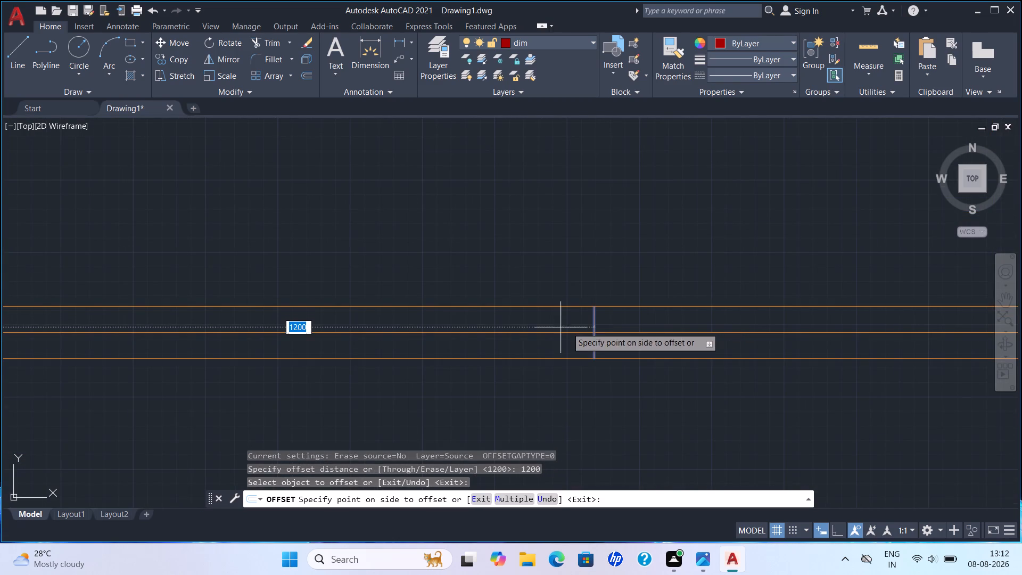
pyautogui.scroll(-3, 529, 330)
pyautogui.moveTo(539, 321); pyautogui.dragTo(873, 317, button='middle')
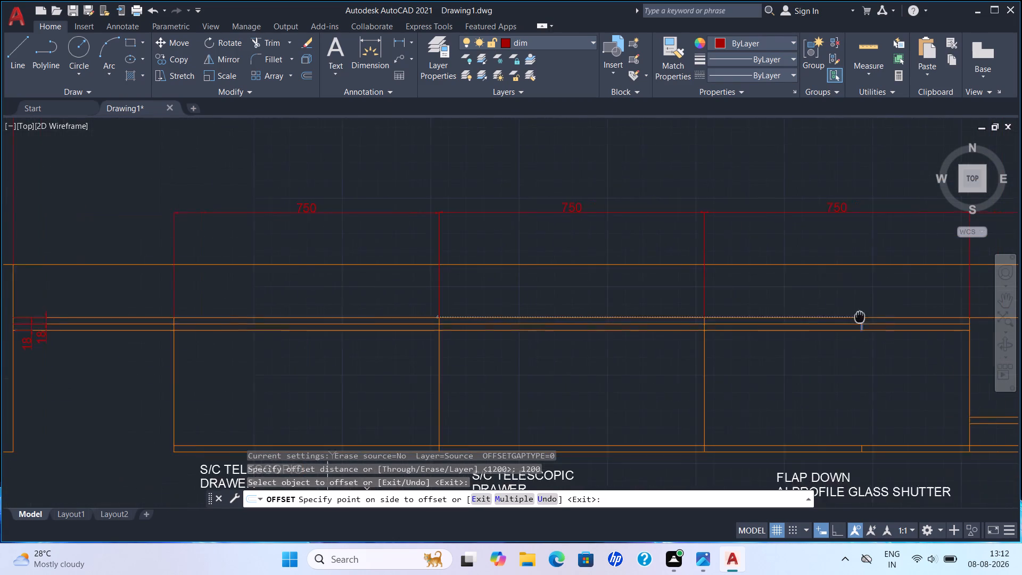
pyautogui.moveTo(873, 317); pyautogui.dragTo(881, 317, button='middle')
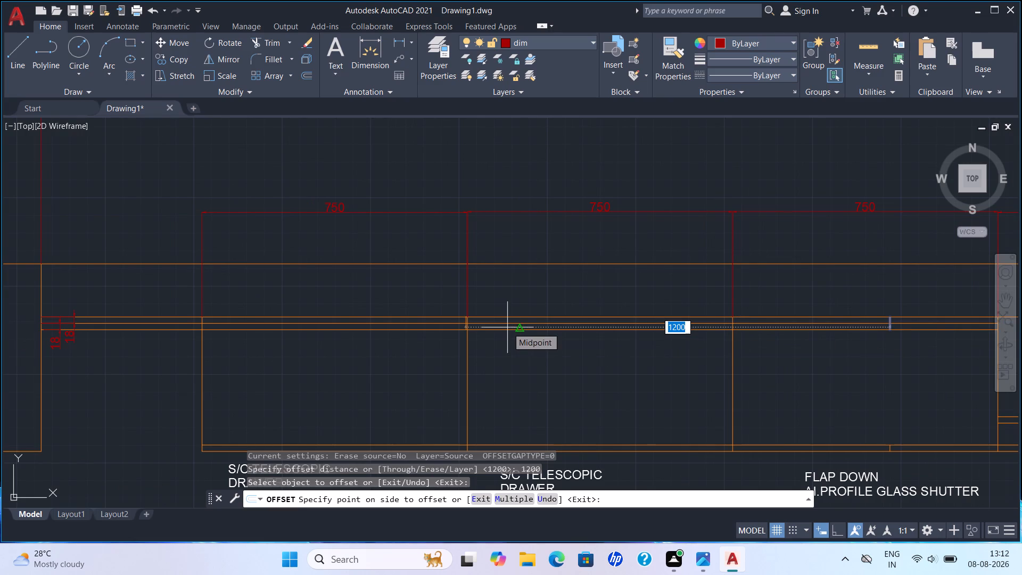
pyautogui.click(507, 327)
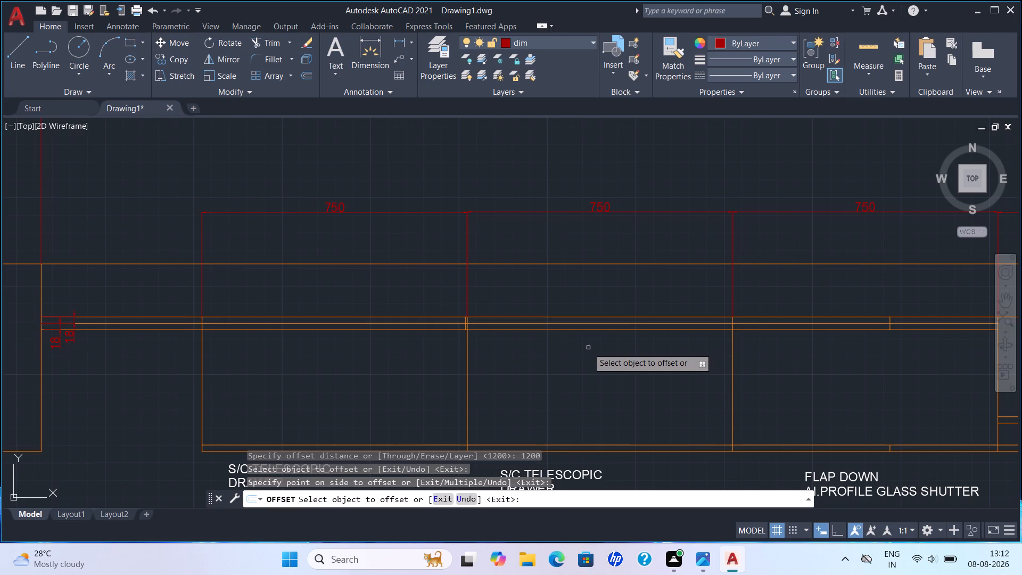
pyautogui.press('Escape')
# Add a linear dimension from the strip joint line near the first two drawer bays' divider to the tall end panel, above the bay widths.
pyautogui.scroll(3, 538, 336)
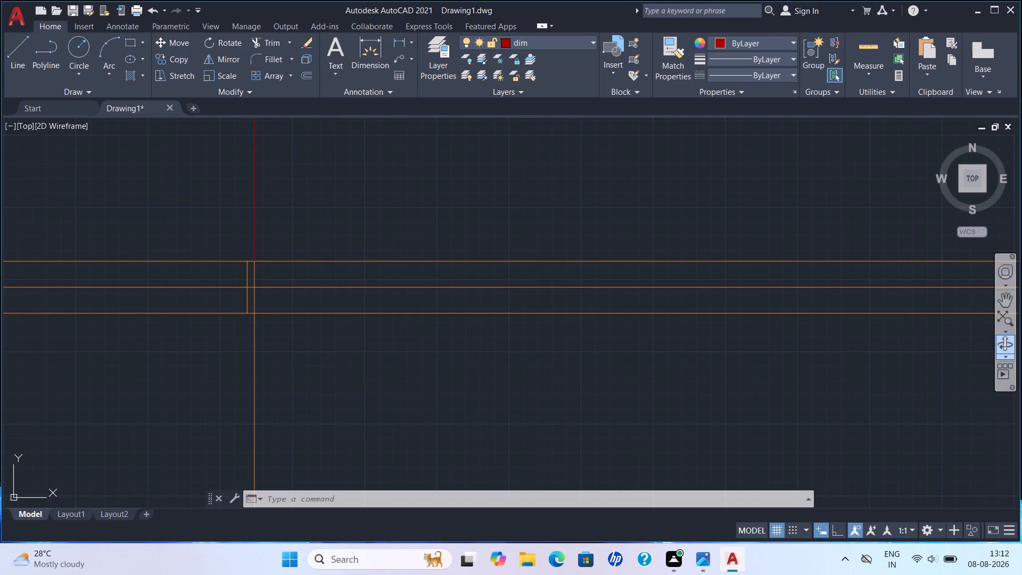
pyautogui.press('Escape')
pyautogui.scroll(-2, 650, 212)
pyautogui.moveTo(631, 229); pyautogui.dragTo(702, 284, button='middle')
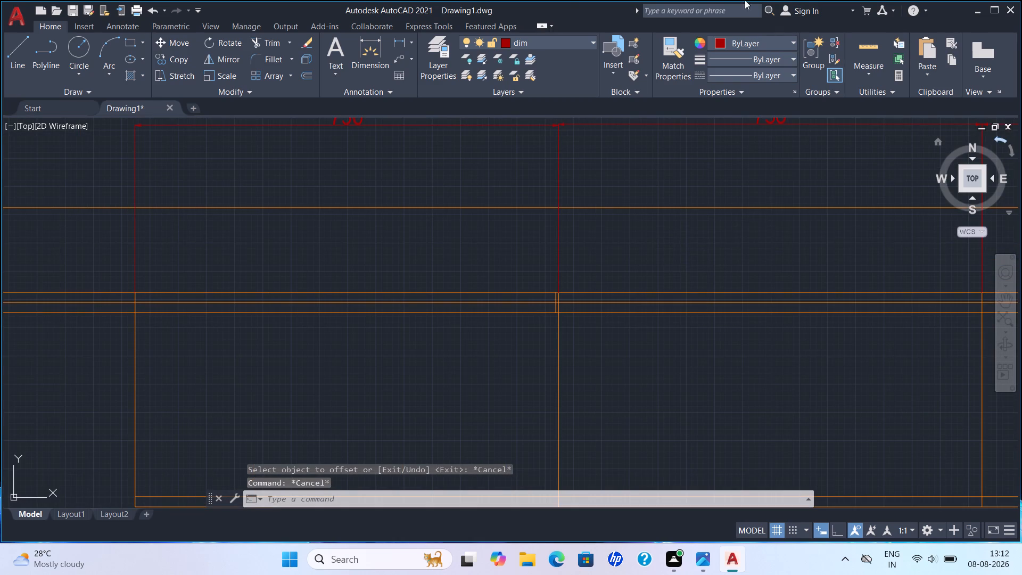
pyautogui.click(367, 50)
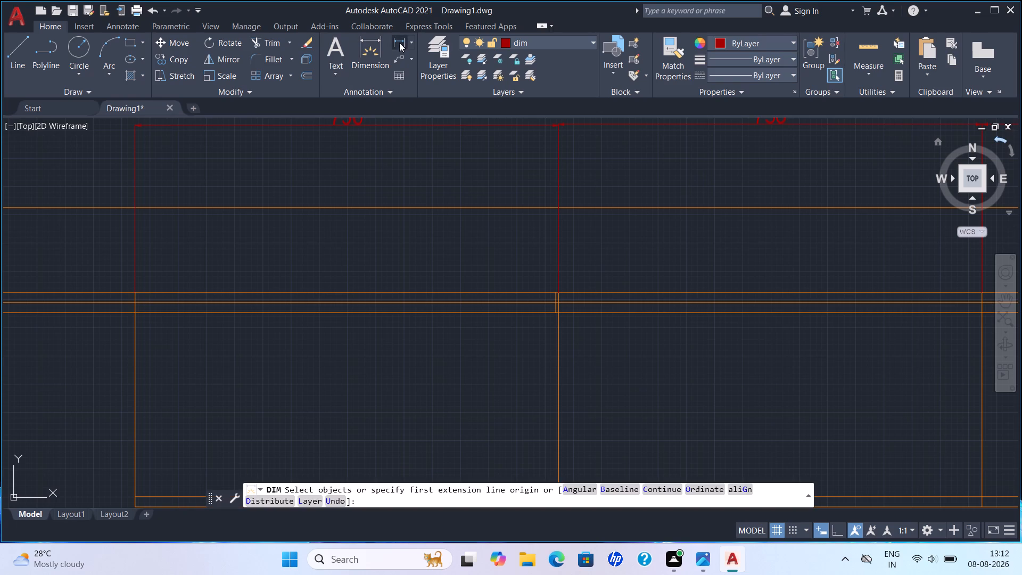
pyautogui.click(592, 42)
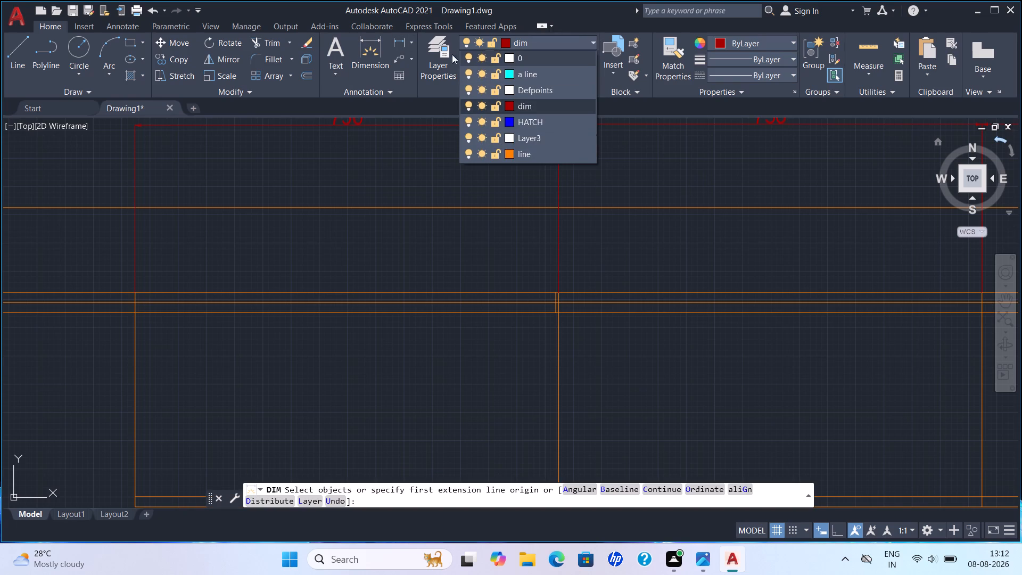
pyautogui.click(380, 43)
pyautogui.click(413, 36)
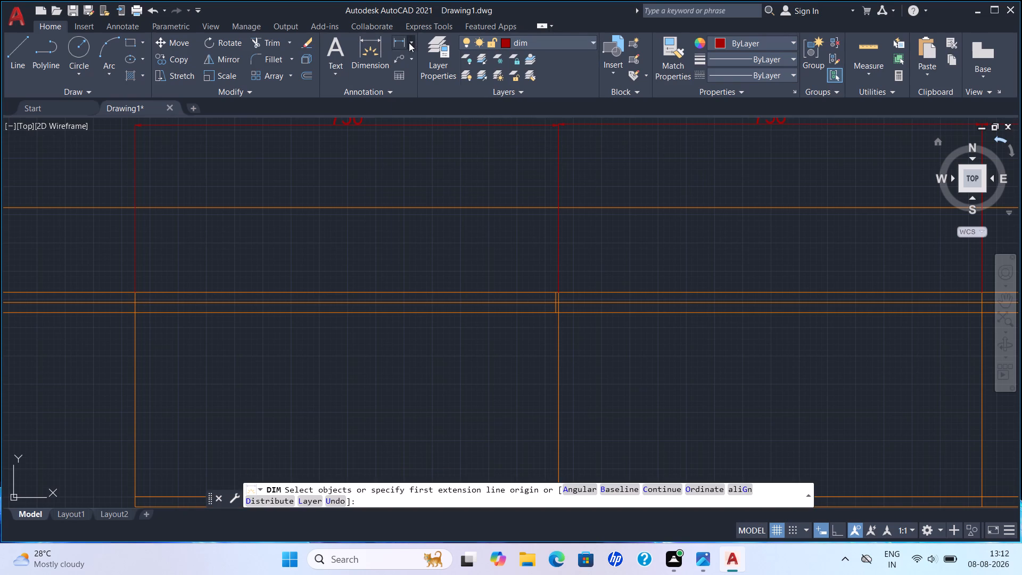
pyautogui.click(408, 55)
pyautogui.scroll(-3, 434, 122)
pyautogui.scroll(2, 364, 167)
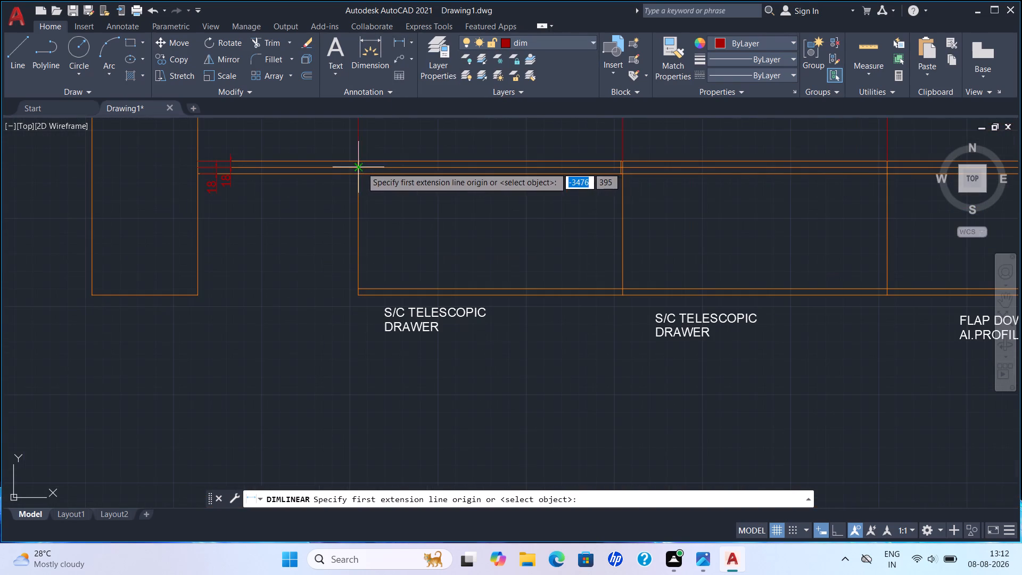
pyautogui.scroll(4, 625, 163)
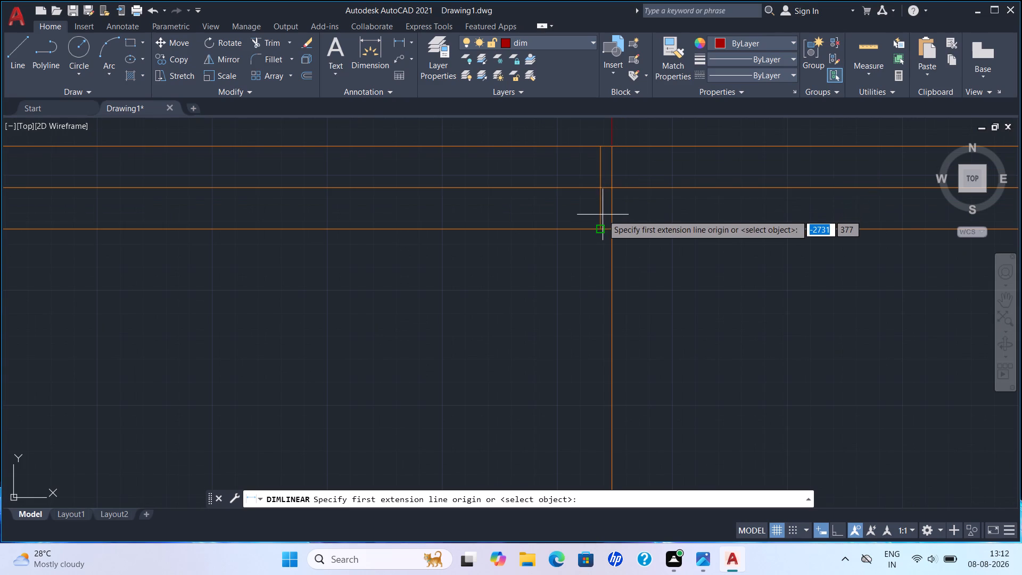
pyautogui.moveTo(600, 229); pyautogui.dragTo(594, 233)
pyautogui.scroll(-2, 246, 195)
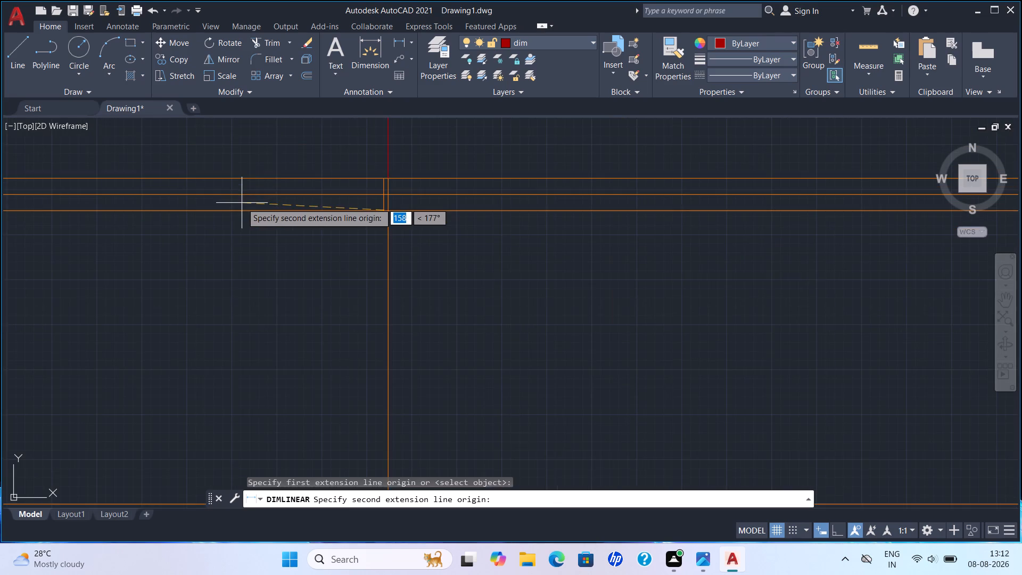
pyautogui.moveTo(244, 203); pyautogui.dragTo(638, 246, button='middle')
pyautogui.moveTo(11, 244); pyautogui.dragTo(542, 243, button='middle')
pyautogui.scroll(-1, 14, 244)
pyautogui.scroll(1, 502, 239)
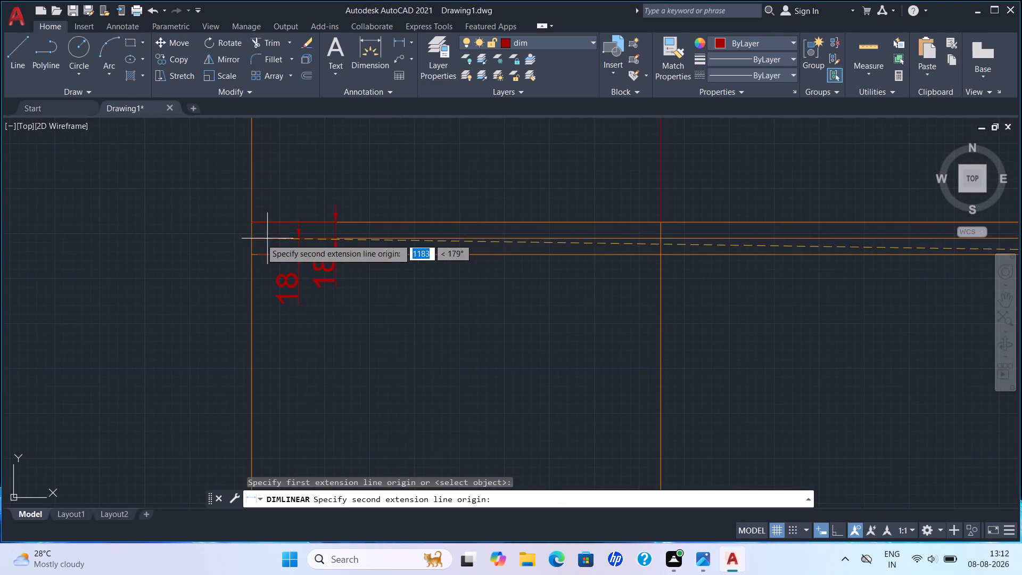
pyautogui.click(250, 253)
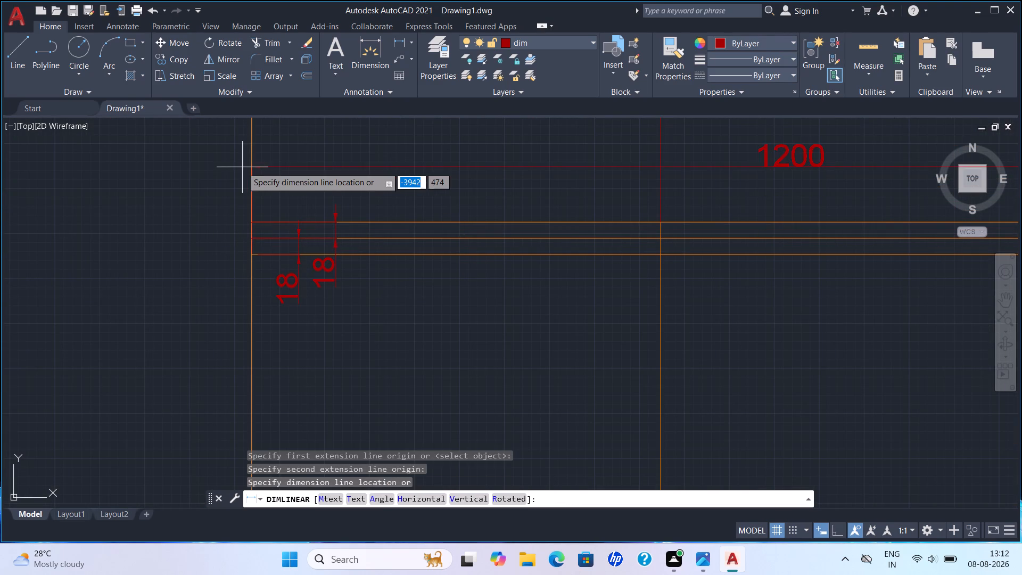
pyautogui.scroll(-1, 259, 172)
pyautogui.moveTo(258, 172); pyautogui.dragTo(204, 353, button='middle')
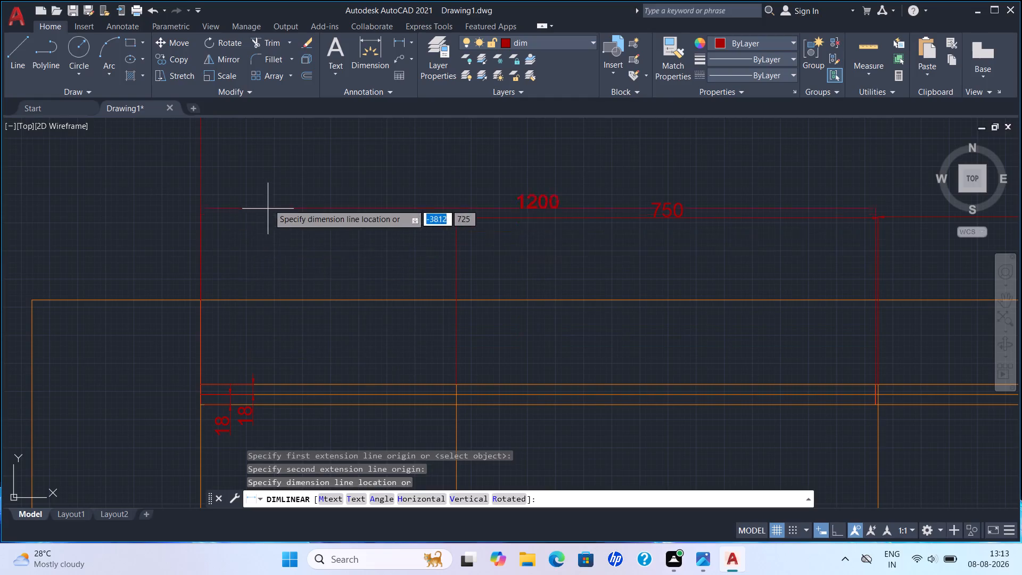
pyautogui.click(283, 157)
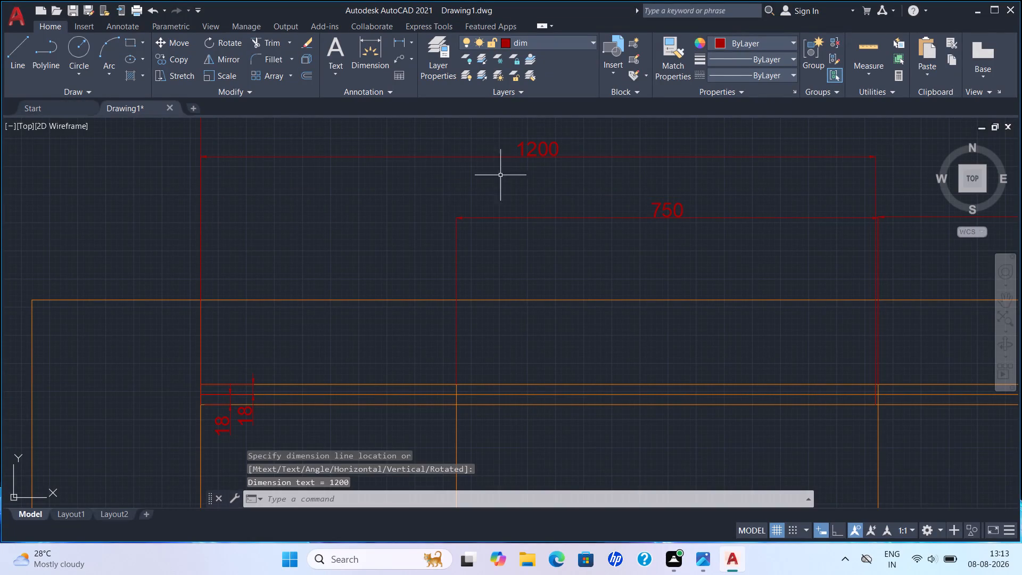
pyautogui.press('Escape')
# Add a linear dimension from the glass shutter bay's divider to the flap-down bay's strip joint line, placed above the bay width dimensions.
pyautogui.scroll(-2, 488, 198)
pyautogui.moveTo(568, 238); pyautogui.dragTo(405, 200, button='middle')
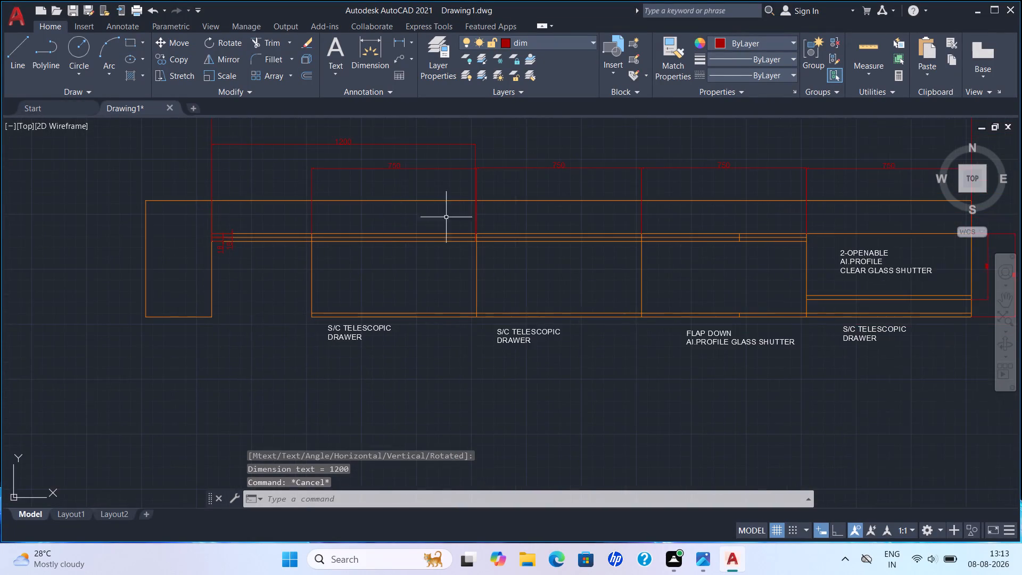
pyautogui.scroll(-1, 524, 249)
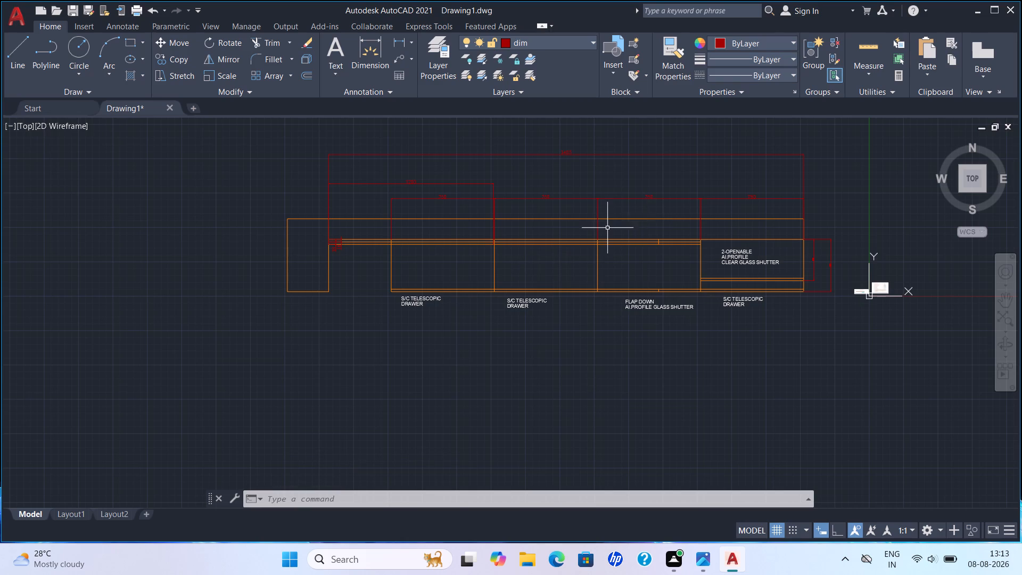
pyautogui.scroll(2, 605, 229)
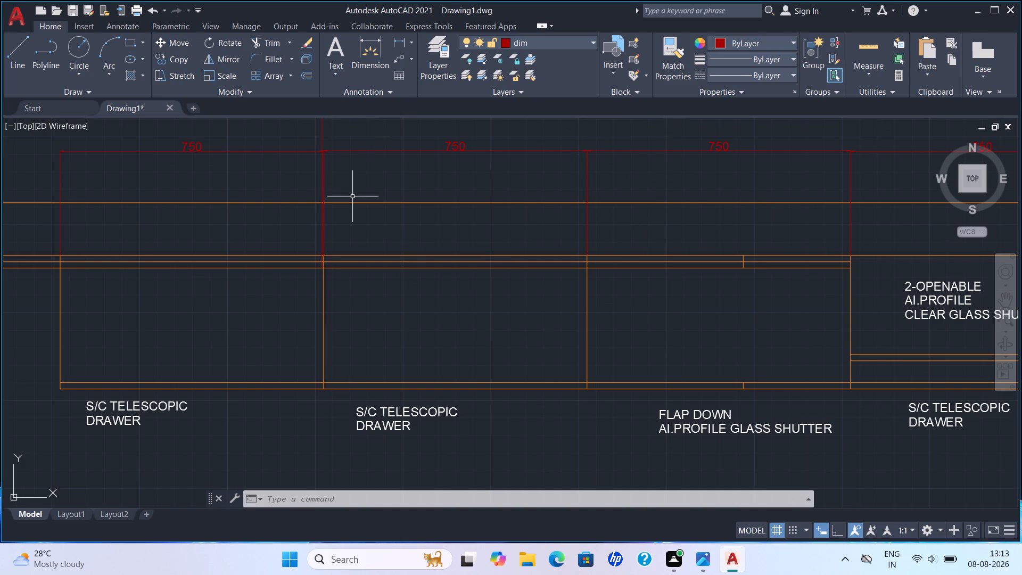
pyautogui.click(373, 57)
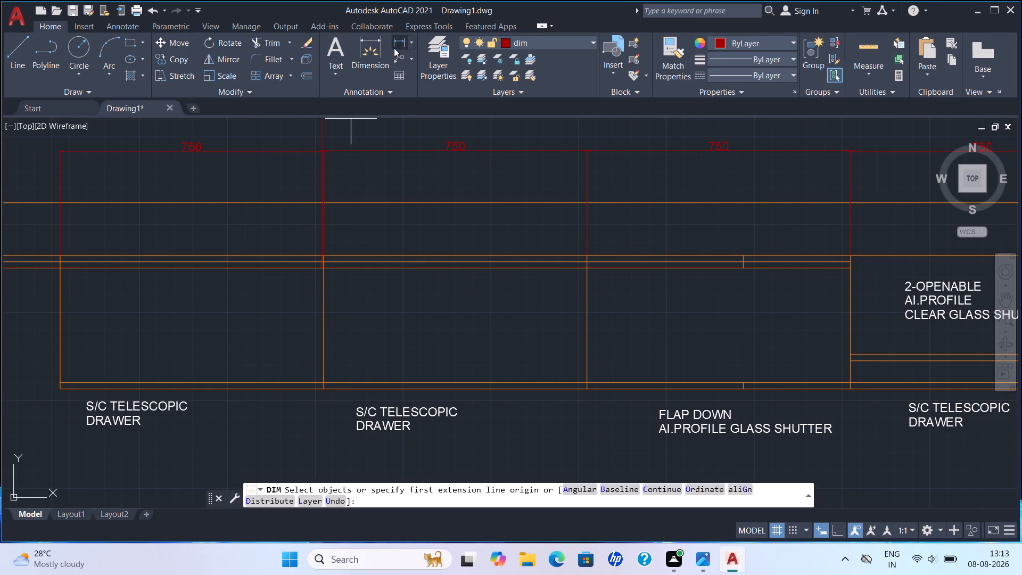
pyautogui.click(418, 43)
pyautogui.click(413, 43)
pyautogui.click(408, 61)
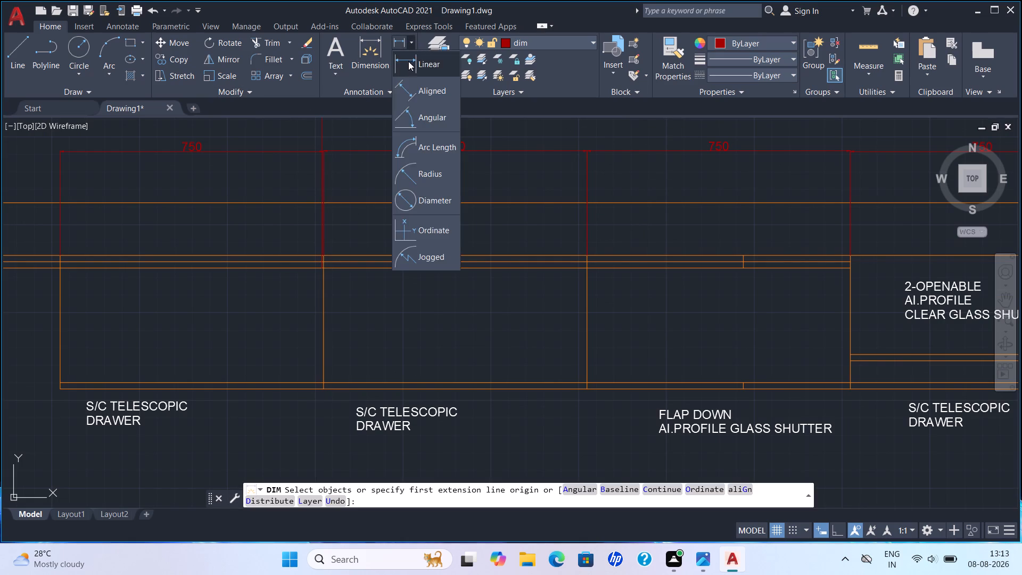
pyautogui.scroll(-2, 534, 202)
pyautogui.moveTo(699, 227); pyautogui.dragTo(652, 252, button='middle')
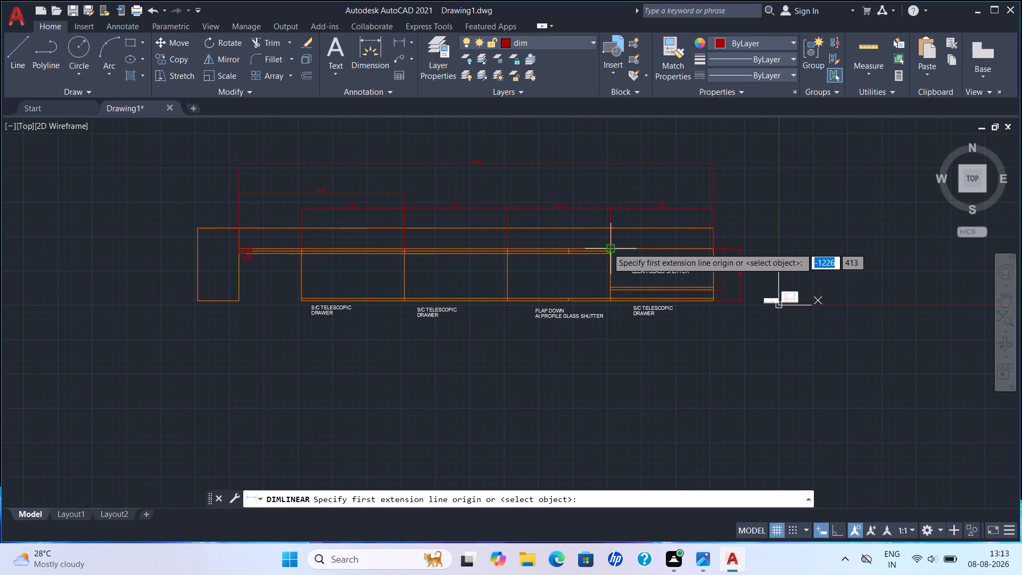
pyautogui.scroll(2, 614, 250)
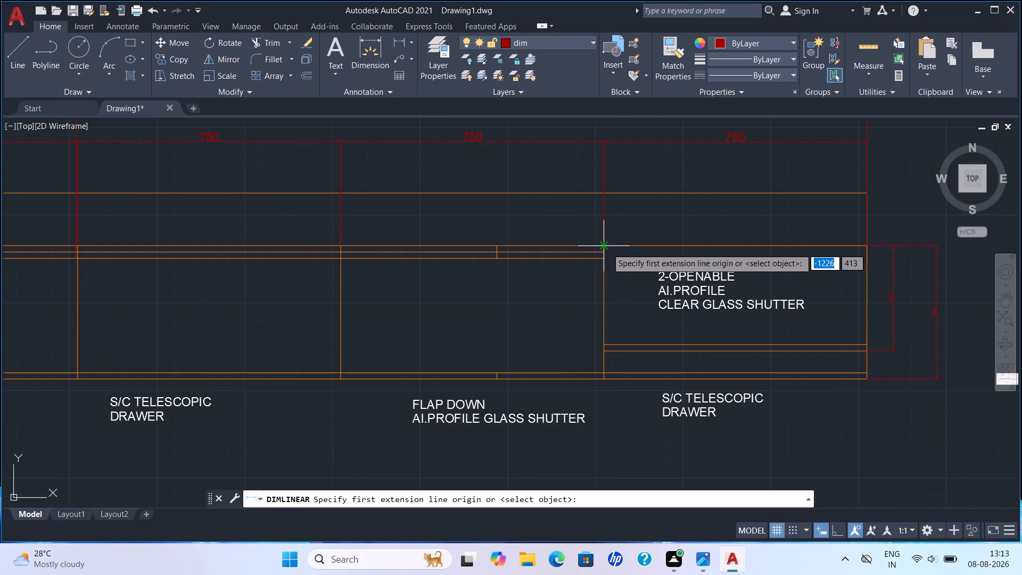
pyautogui.click(607, 248)
pyautogui.click(493, 244)
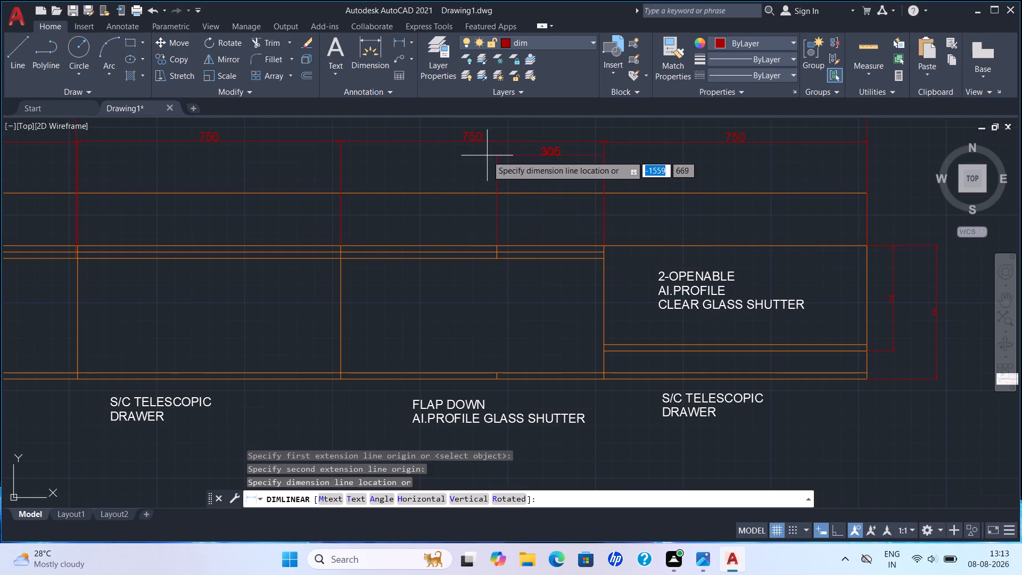
pyautogui.moveTo(490, 155); pyautogui.dragTo(472, 326, button='middle')
pyautogui.scroll(-1, 490, 155)
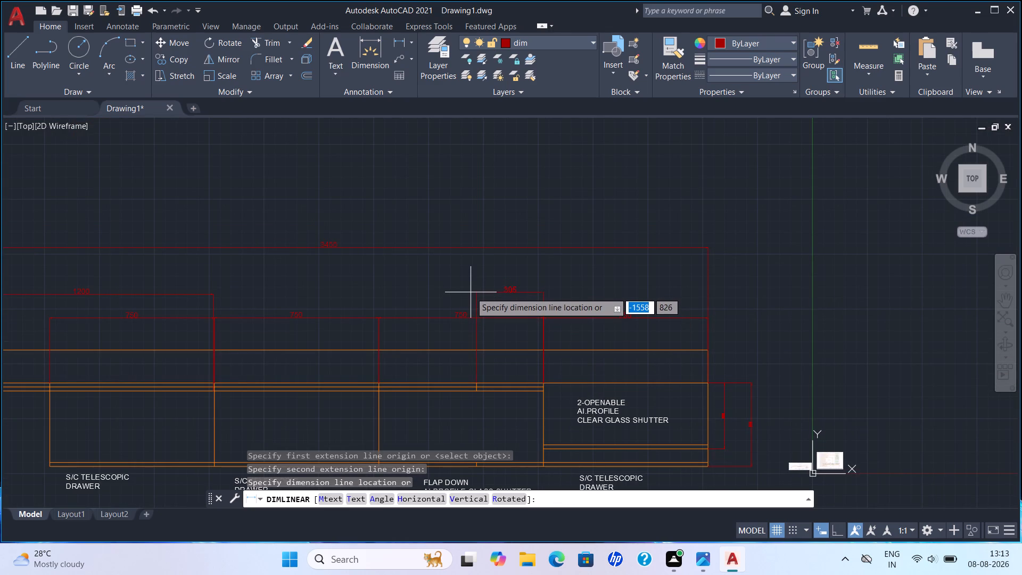
pyautogui.click(471, 292)
pyautogui.press('Escape')
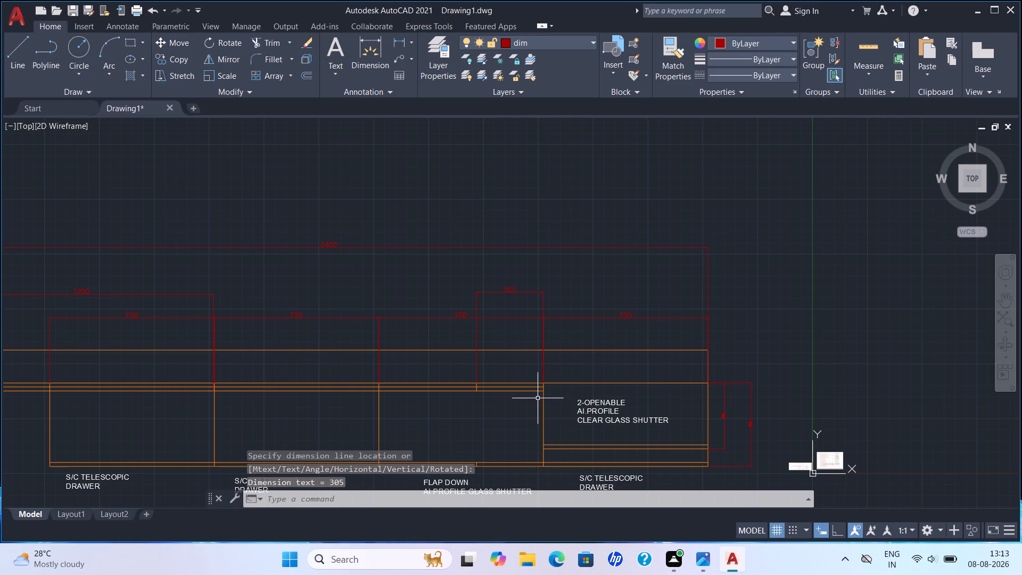
# Add a linear dimension between the two strip joint lines, with its dimension line level with the neighbouring joint-to-end-panel dimension.
pyautogui.click(378, 60)
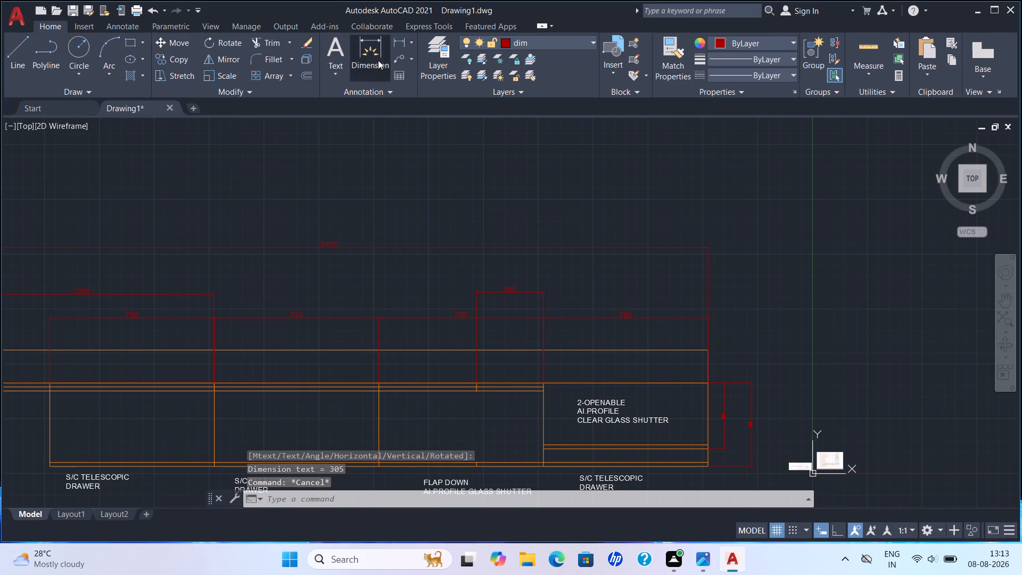
pyautogui.click(407, 48)
pyautogui.click(410, 41)
pyautogui.click(411, 55)
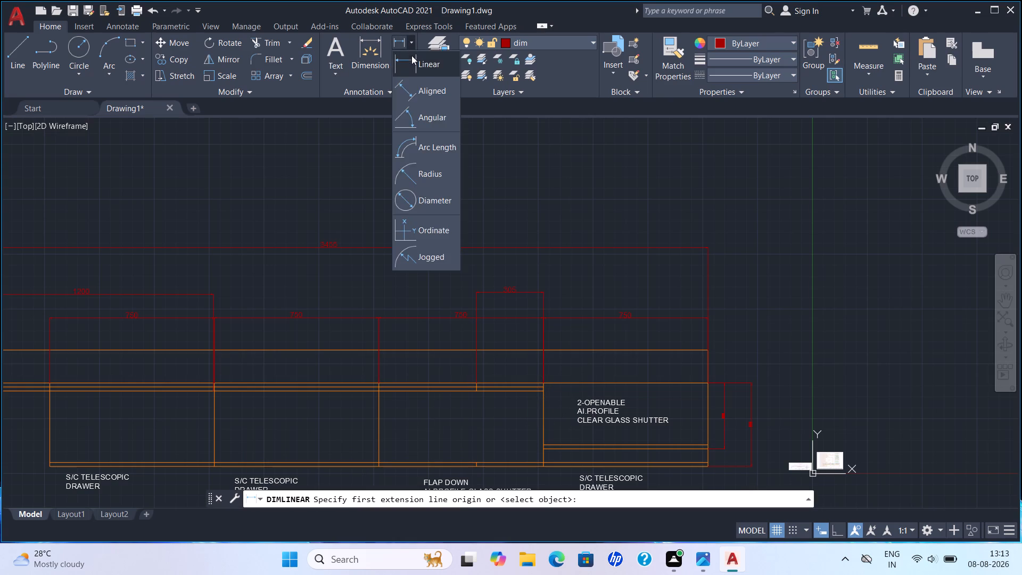
pyautogui.scroll(2, 464, 408)
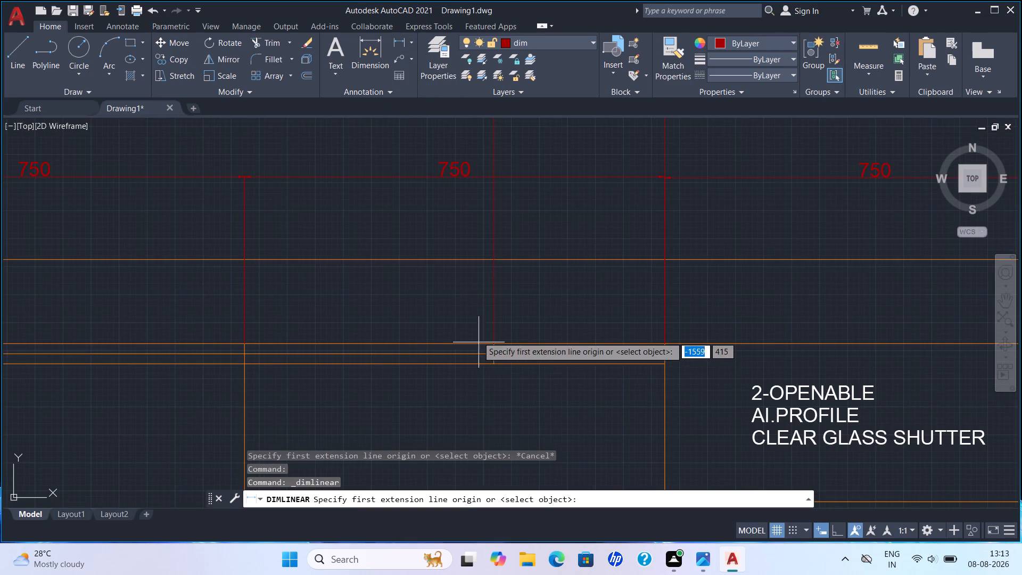
pyautogui.click(492, 343)
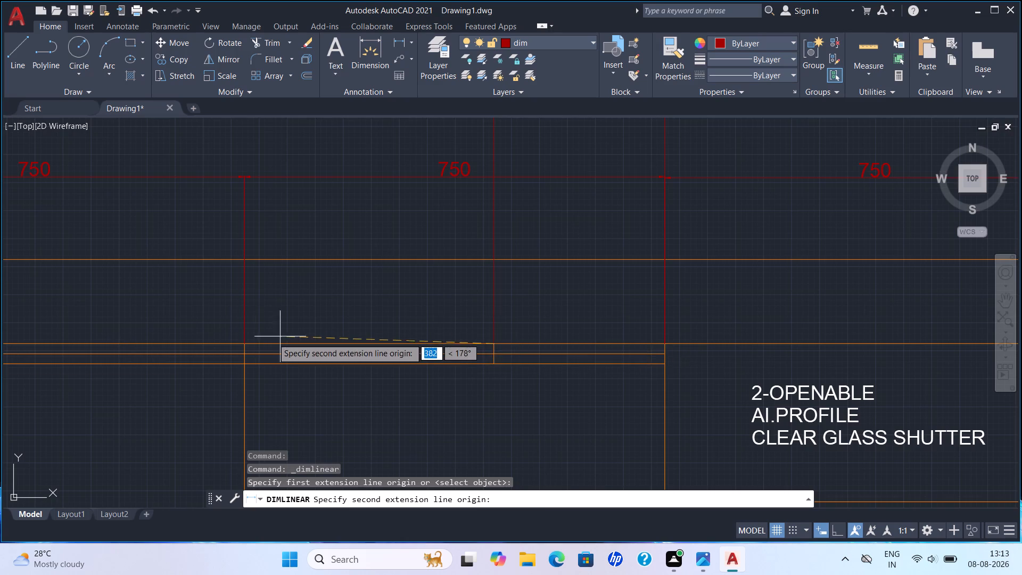
pyautogui.scroll(-1, 249, 339)
pyautogui.moveTo(249, 339); pyautogui.dragTo(708, 336, button='middle')
pyautogui.scroll(2, 408, 338)
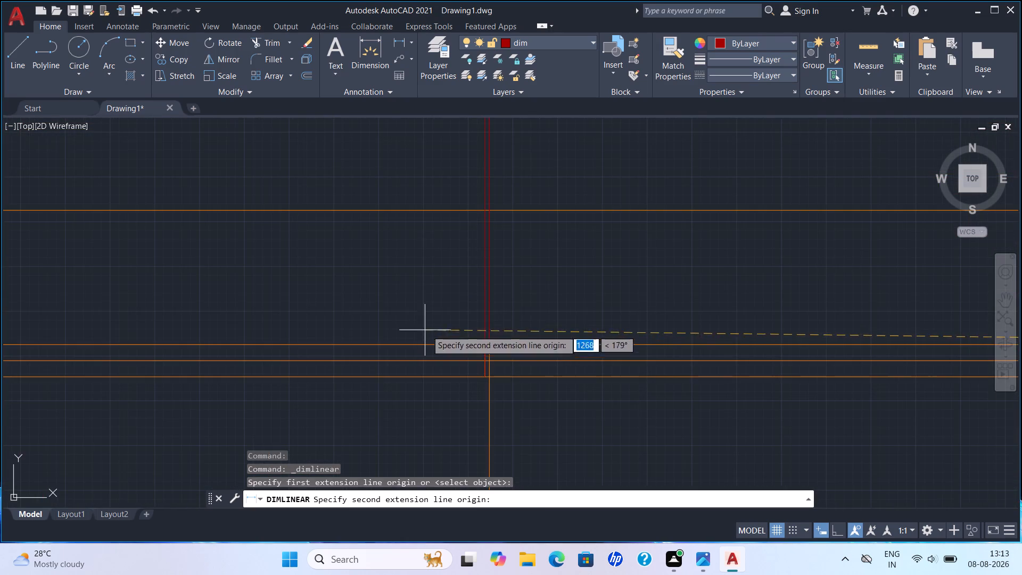
pyautogui.click(484, 342)
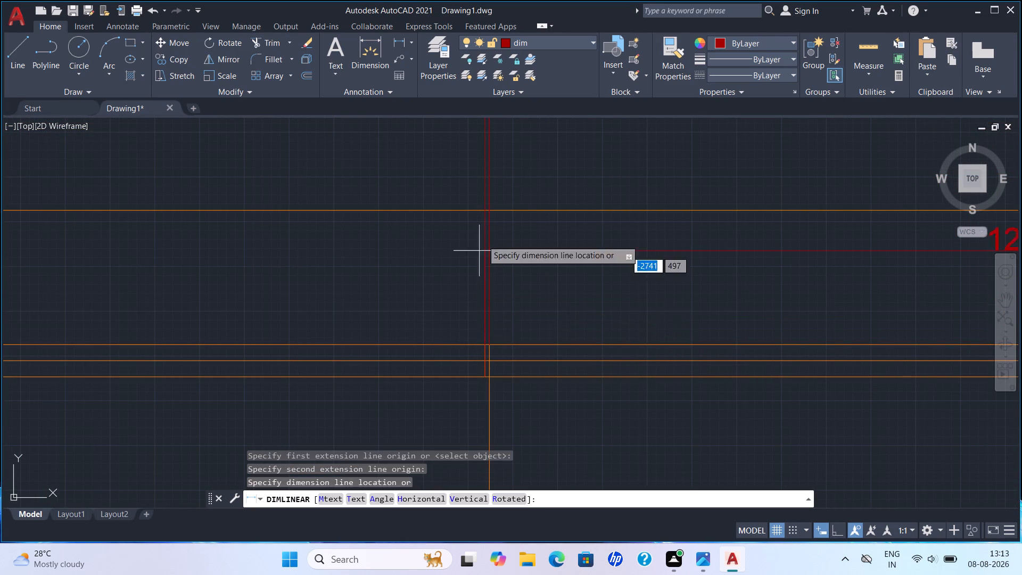
pyautogui.scroll(-1, 506, 149)
pyautogui.moveTo(506, 149); pyautogui.dragTo(380, 344, button='middle')
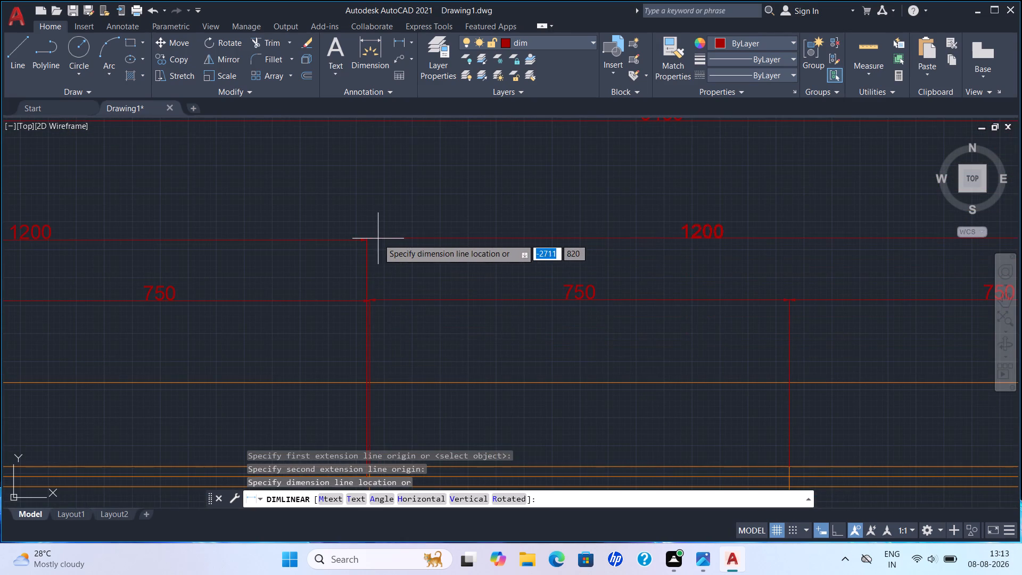
pyautogui.click(374, 240)
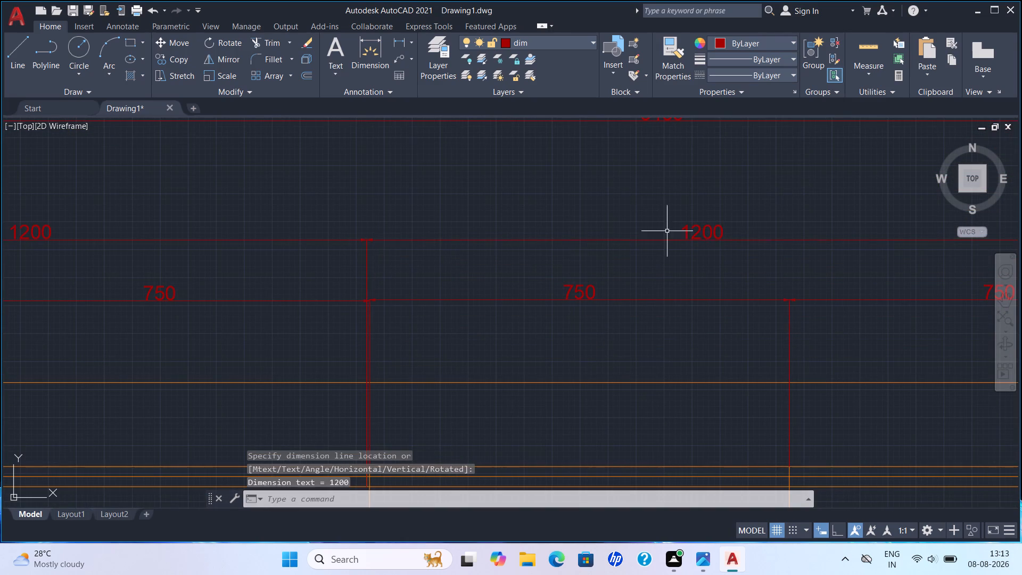
pyautogui.press('Escape')
# Add a linear dimension across all four bays, from the glass shutter bay's outer edge to the first drawer bay's outer edge, just below the overall dimension.
pyautogui.scroll(-2, 830, 247)
pyautogui.moveTo(764, 330); pyautogui.dragTo(695, 309, button='middle')
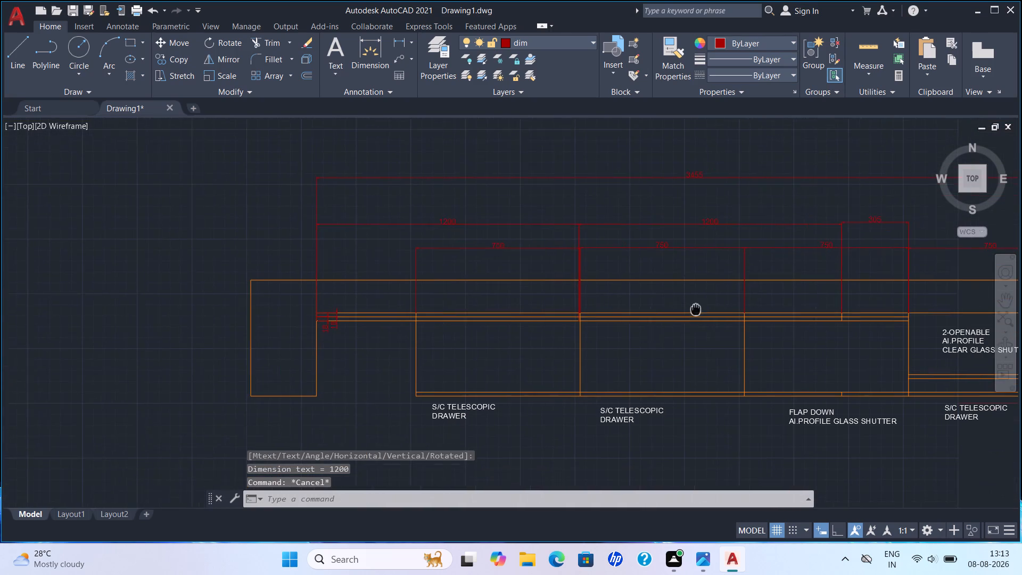
pyautogui.moveTo(695, 309); pyautogui.dragTo(689, 307, button='middle')
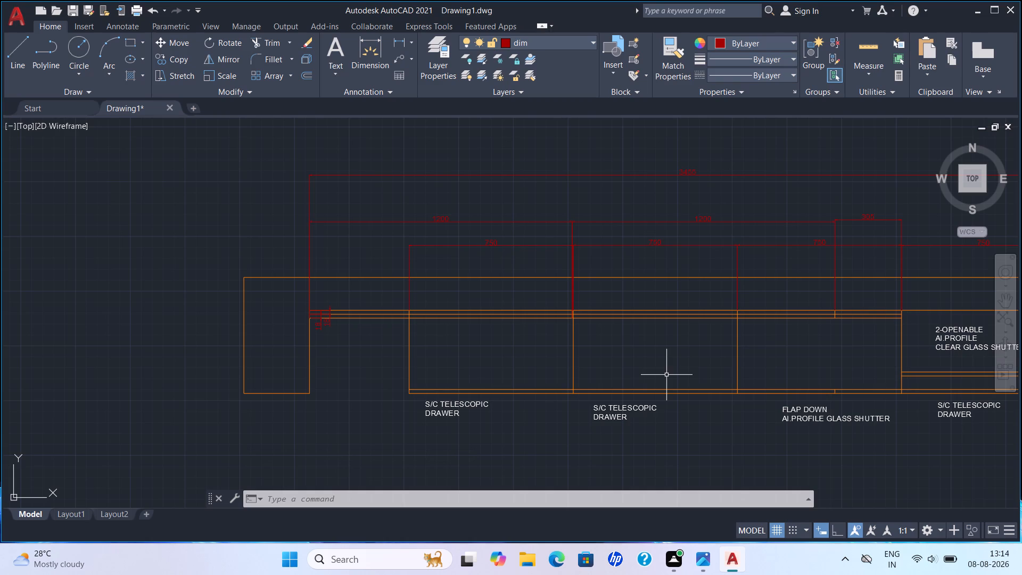
pyautogui.press('Escape')
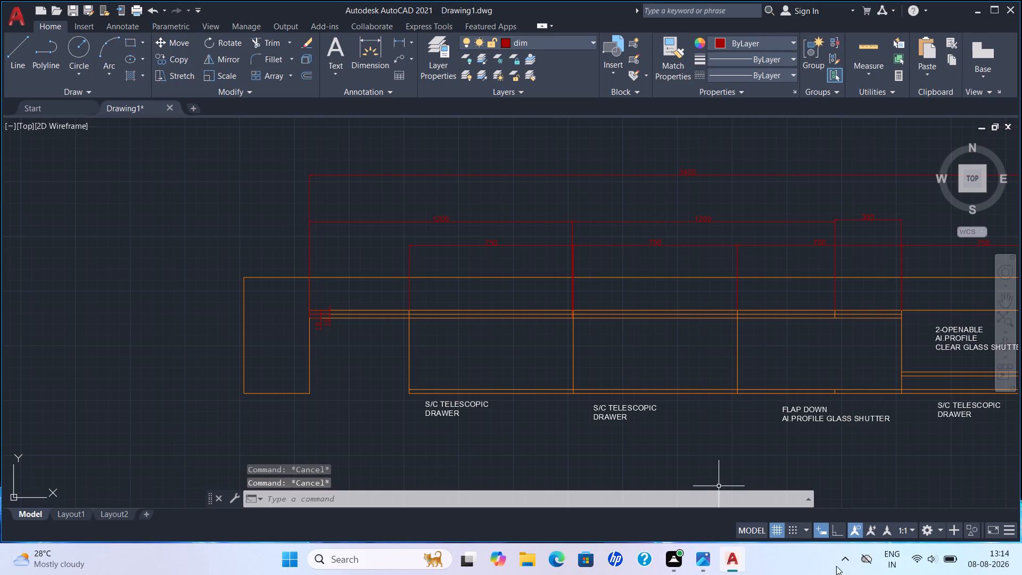
pyautogui.click(374, 50)
pyautogui.click(408, 37)
pyautogui.click(413, 60)
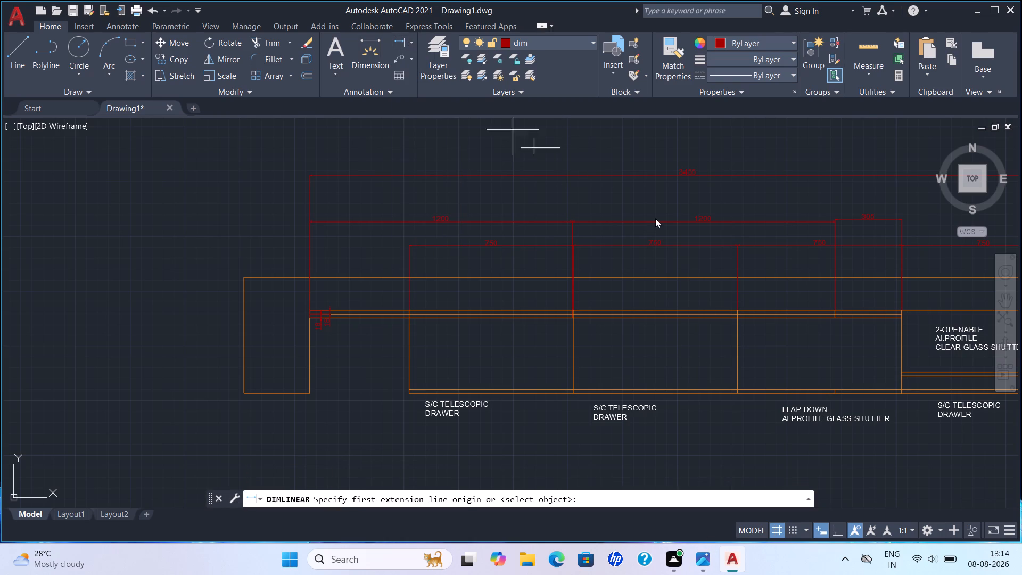
pyautogui.scroll(-1, 707, 293)
pyautogui.moveTo(704, 293); pyautogui.dragTo(426, 281, button='middle')
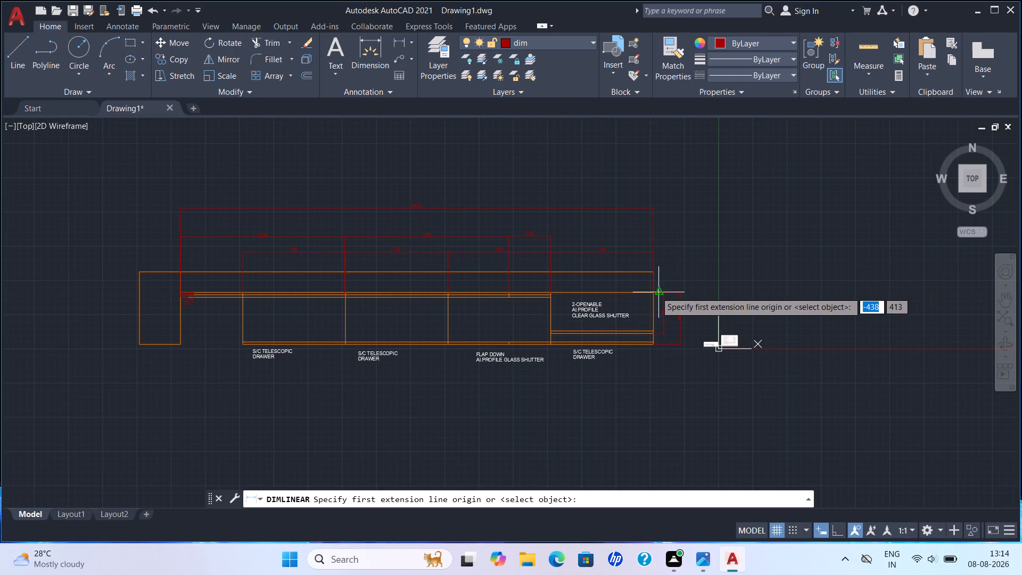
pyautogui.click(654, 292)
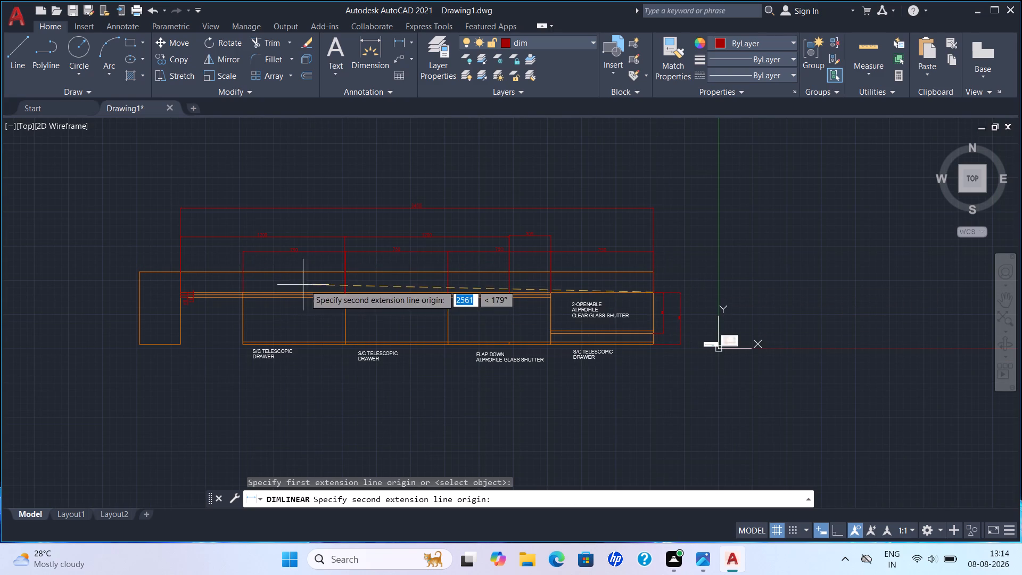
pyautogui.scroll(3, 251, 294)
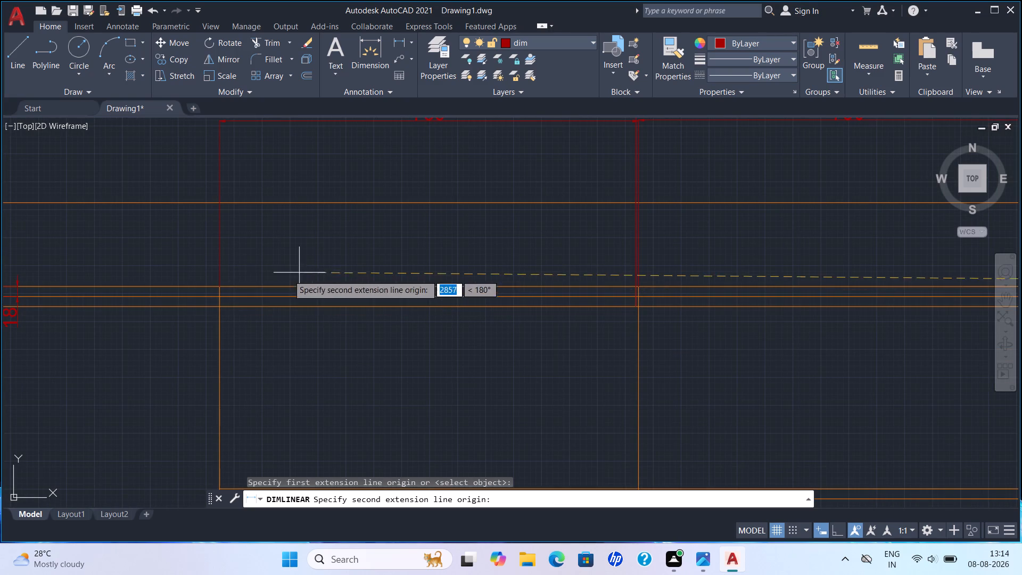
pyautogui.click(218, 283)
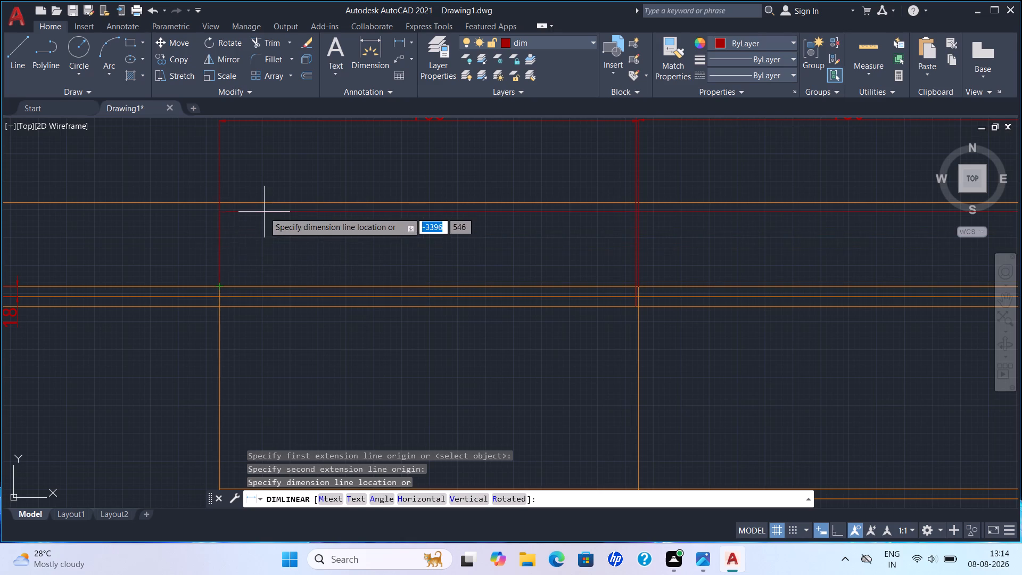
pyautogui.scroll(-3, 267, 216)
pyautogui.scroll(2, 340, 159)
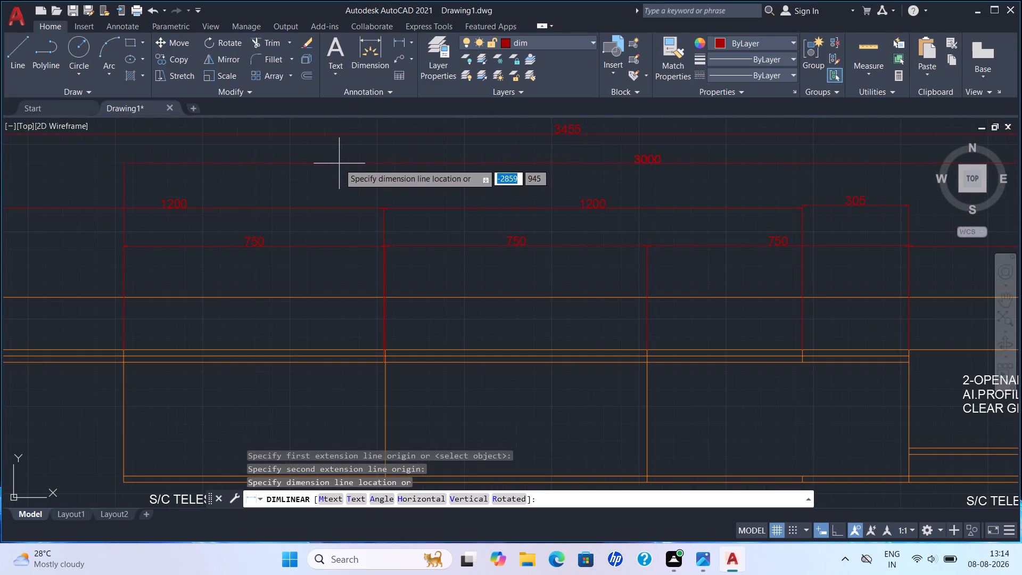
pyautogui.click(336, 160)
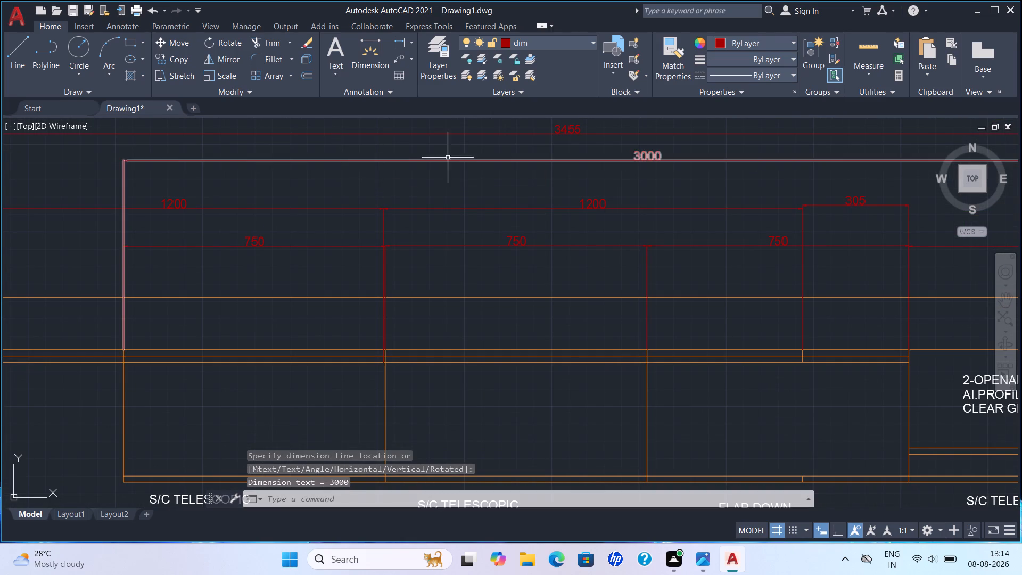
pyautogui.press('Escape')
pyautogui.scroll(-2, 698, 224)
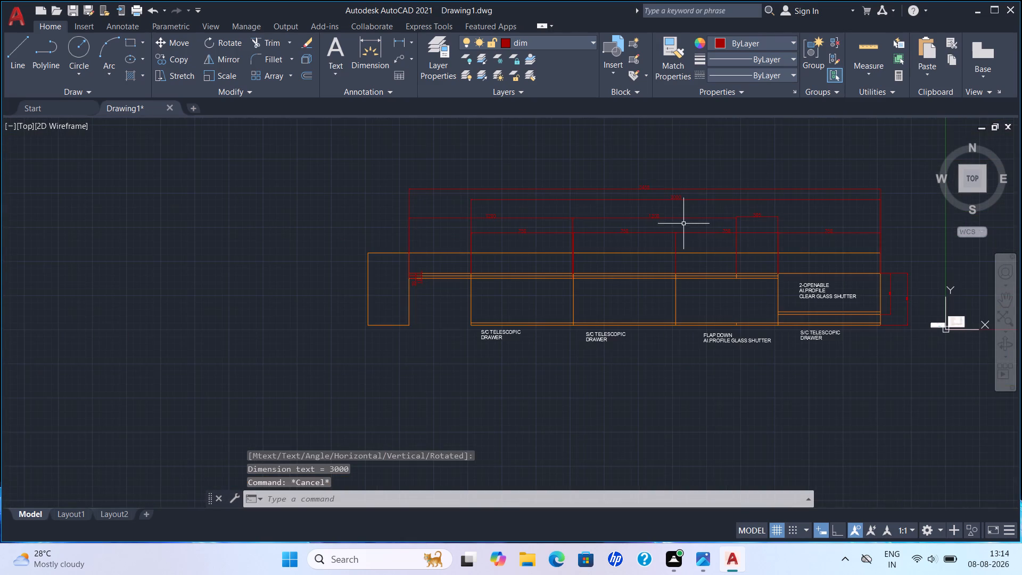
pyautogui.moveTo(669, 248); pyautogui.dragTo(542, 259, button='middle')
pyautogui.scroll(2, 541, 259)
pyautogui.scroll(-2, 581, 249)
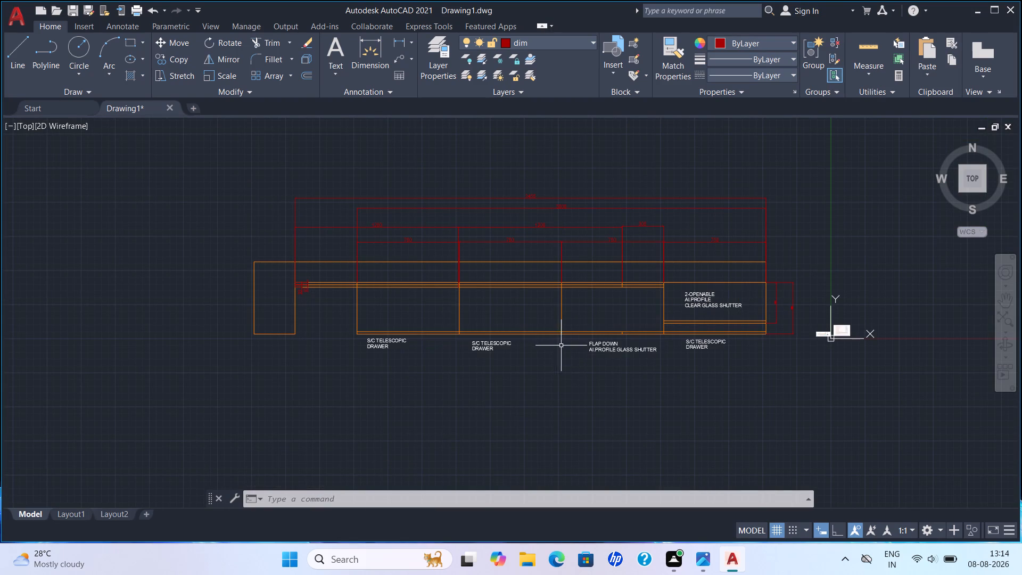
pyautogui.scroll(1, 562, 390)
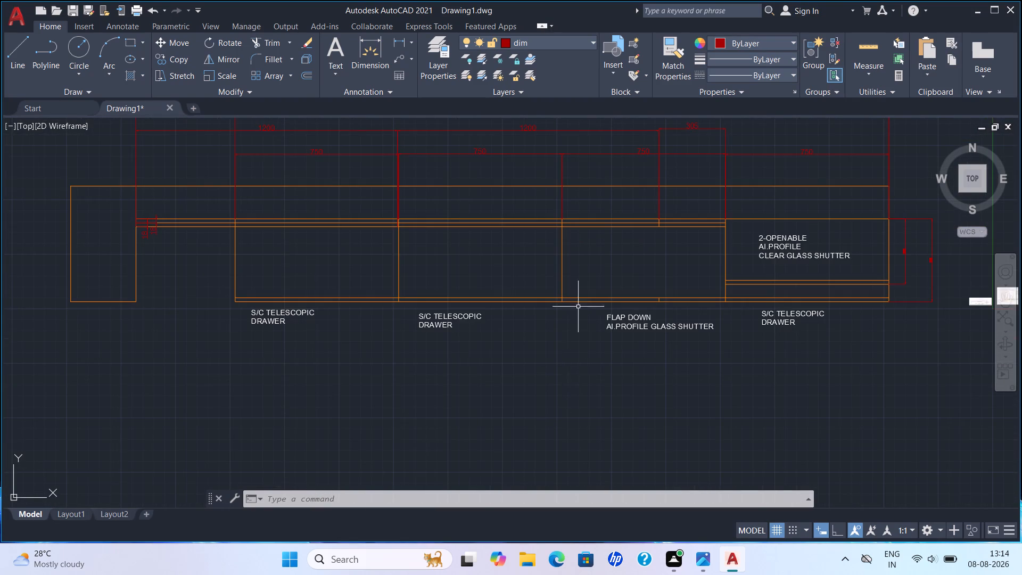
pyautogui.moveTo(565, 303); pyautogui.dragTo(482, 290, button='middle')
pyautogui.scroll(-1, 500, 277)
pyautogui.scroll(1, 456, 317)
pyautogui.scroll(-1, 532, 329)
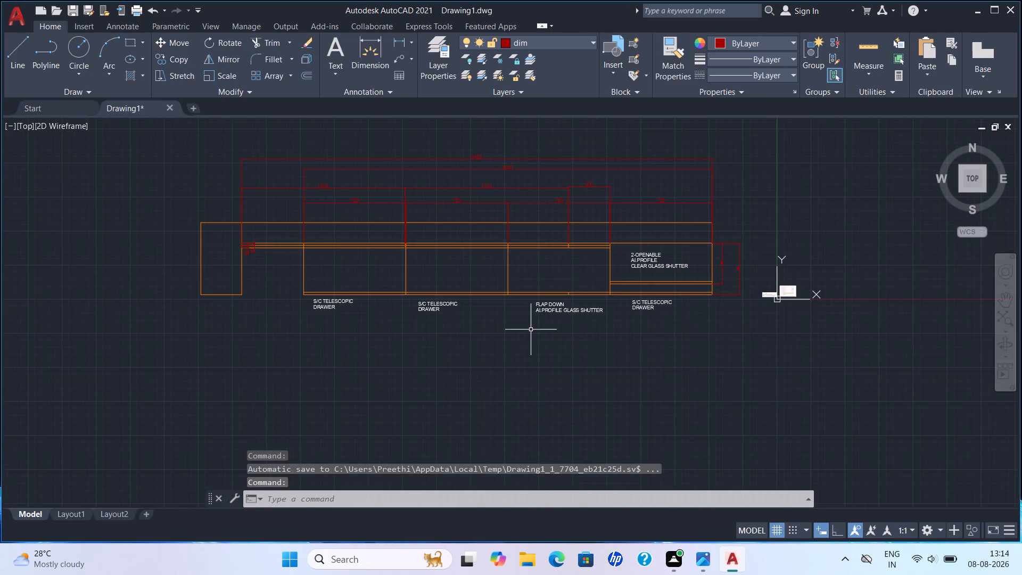
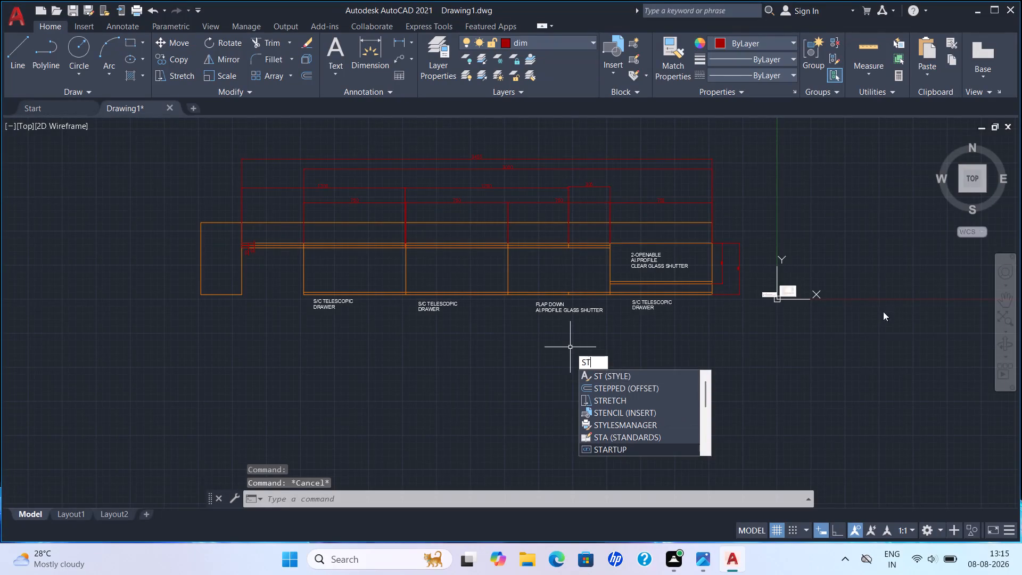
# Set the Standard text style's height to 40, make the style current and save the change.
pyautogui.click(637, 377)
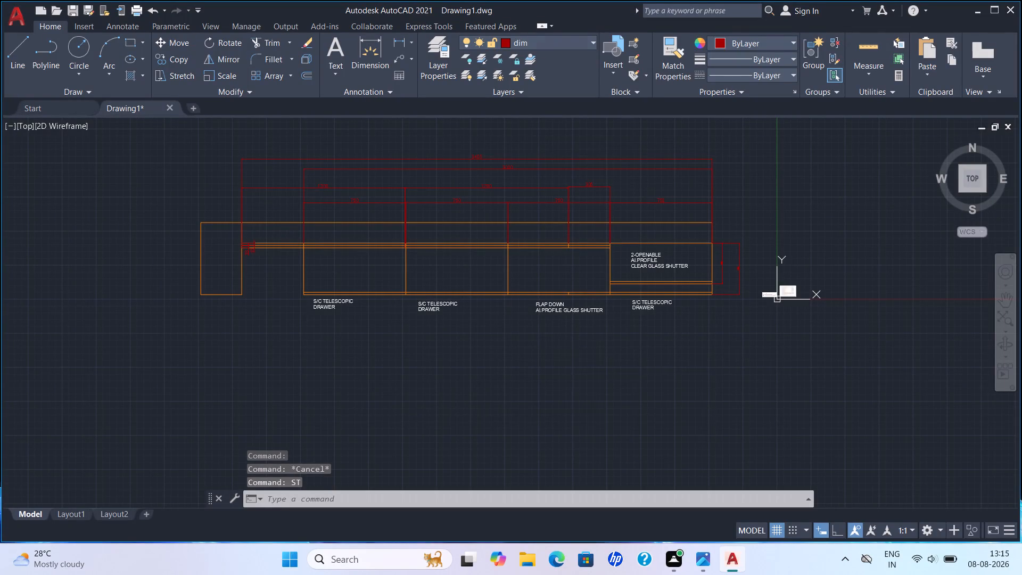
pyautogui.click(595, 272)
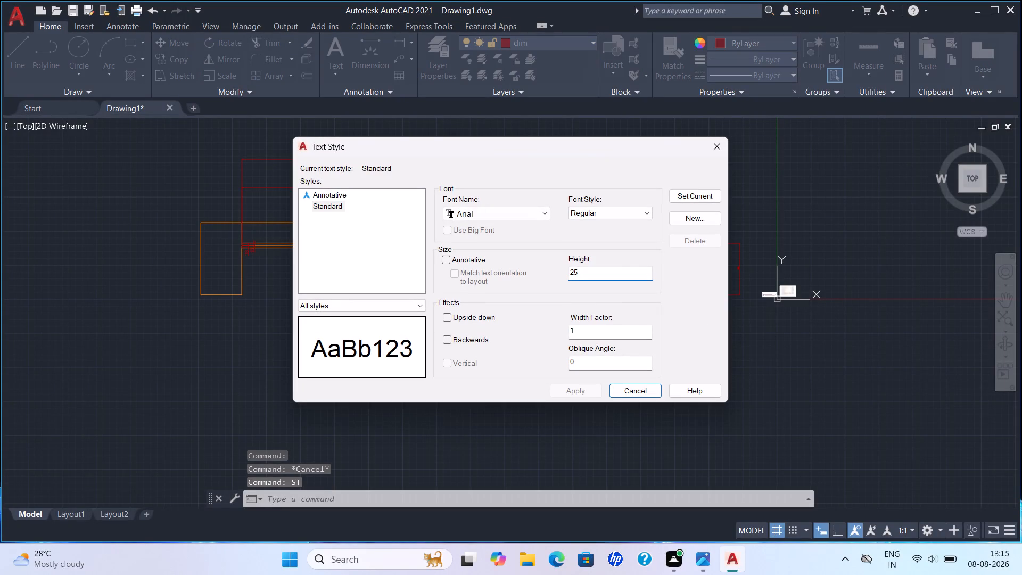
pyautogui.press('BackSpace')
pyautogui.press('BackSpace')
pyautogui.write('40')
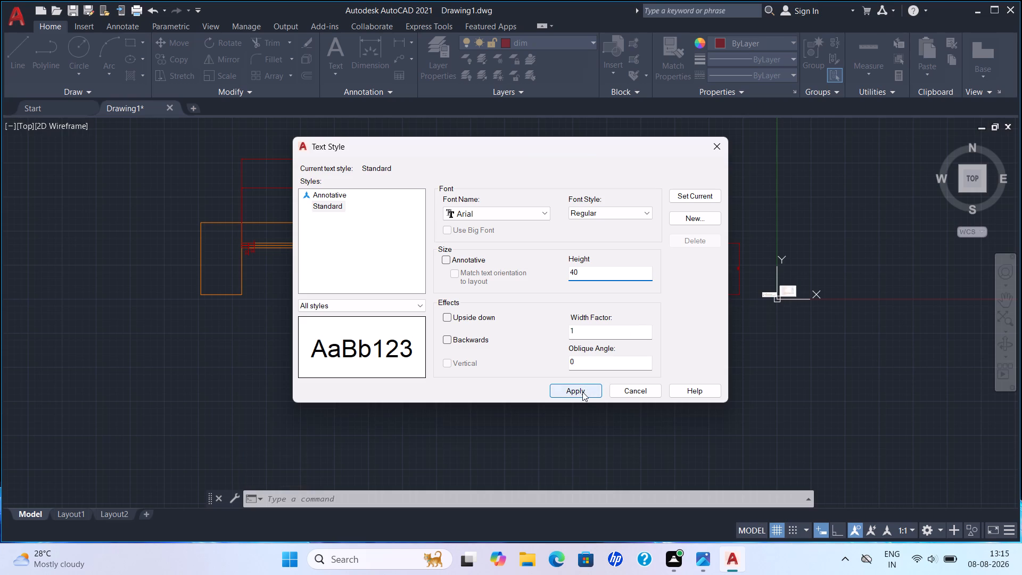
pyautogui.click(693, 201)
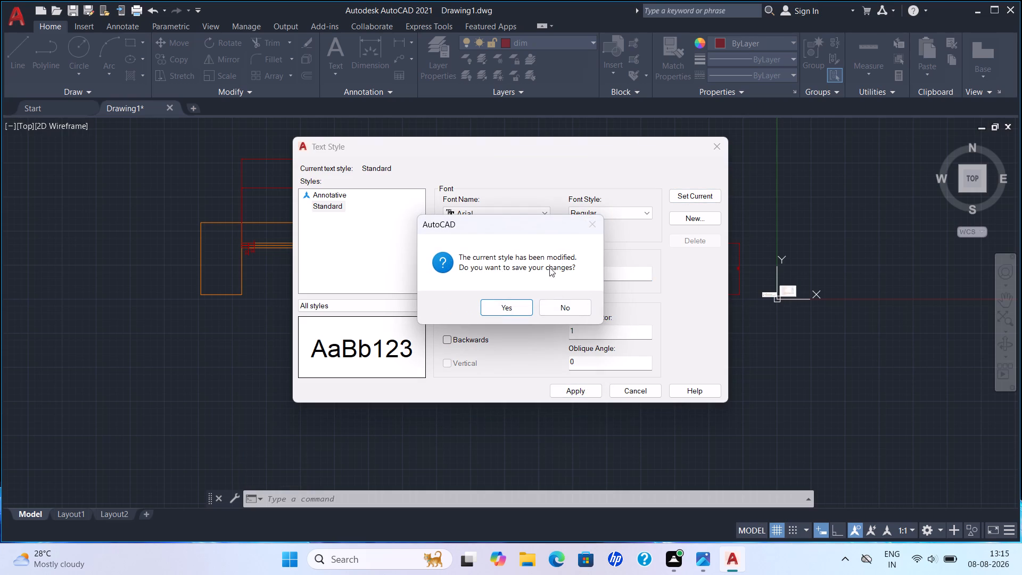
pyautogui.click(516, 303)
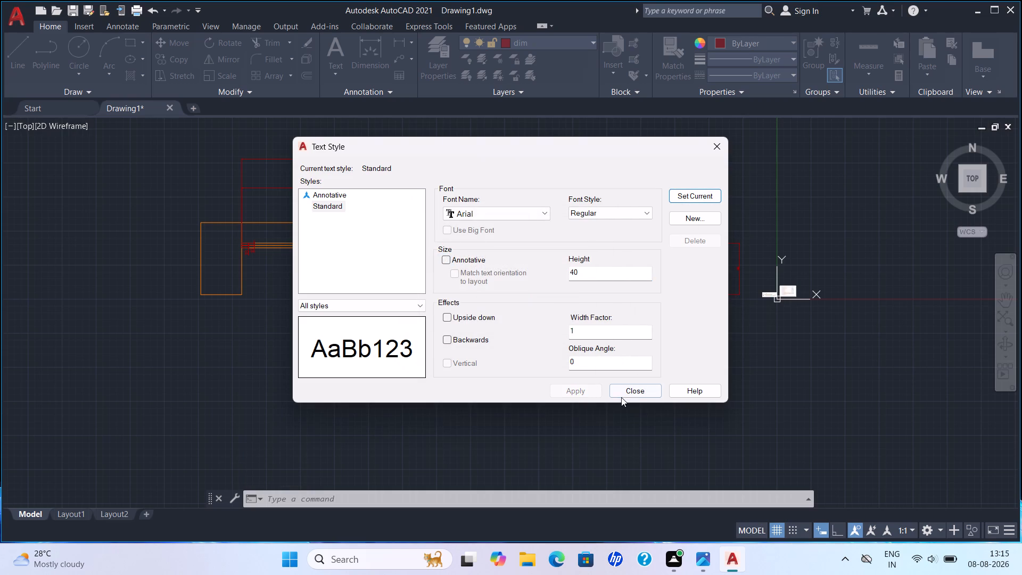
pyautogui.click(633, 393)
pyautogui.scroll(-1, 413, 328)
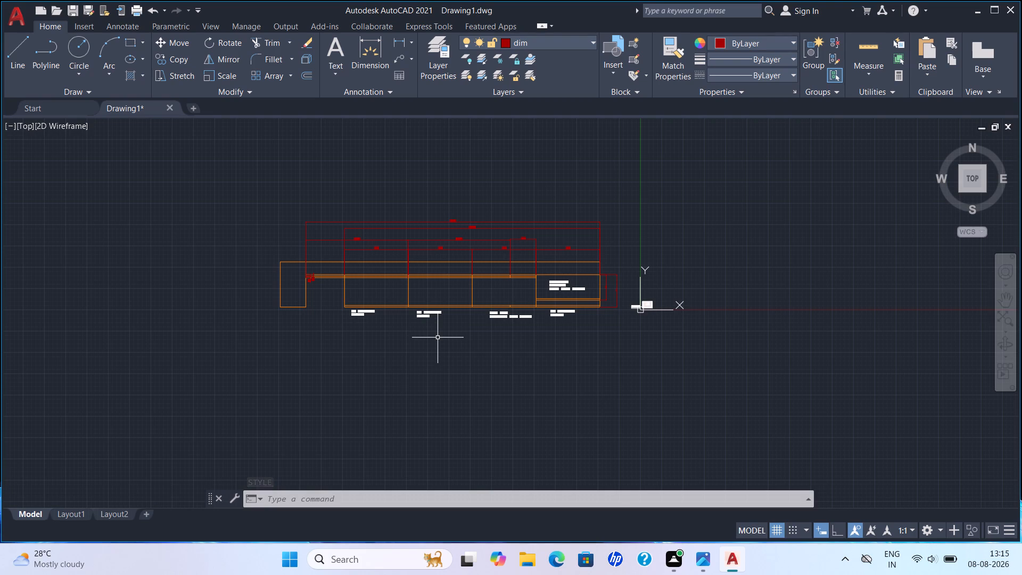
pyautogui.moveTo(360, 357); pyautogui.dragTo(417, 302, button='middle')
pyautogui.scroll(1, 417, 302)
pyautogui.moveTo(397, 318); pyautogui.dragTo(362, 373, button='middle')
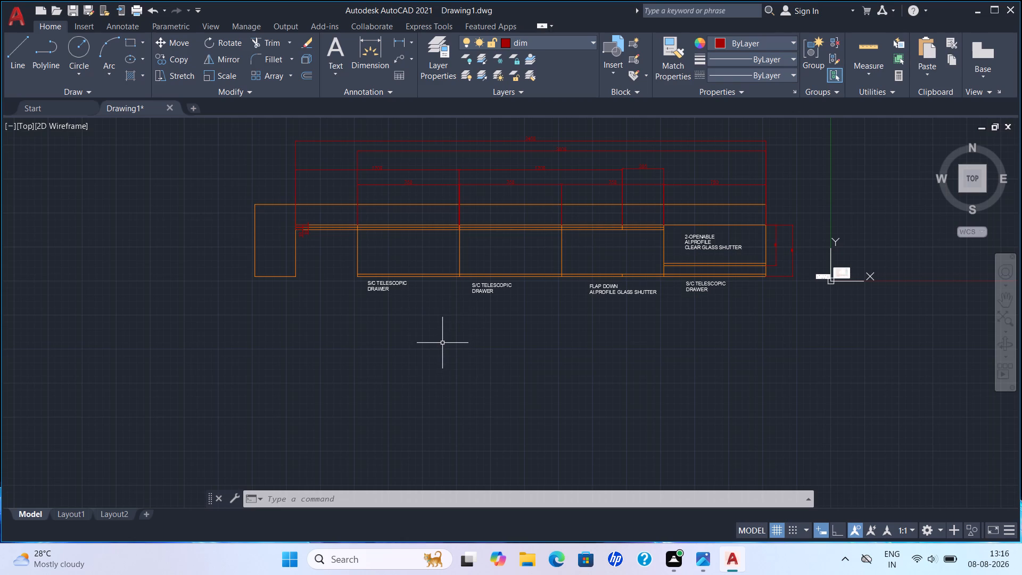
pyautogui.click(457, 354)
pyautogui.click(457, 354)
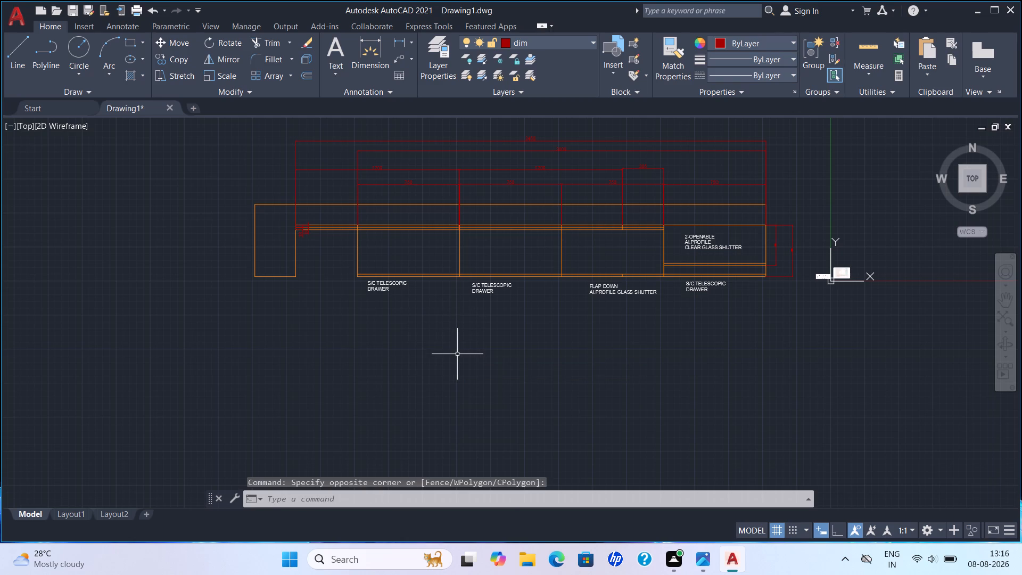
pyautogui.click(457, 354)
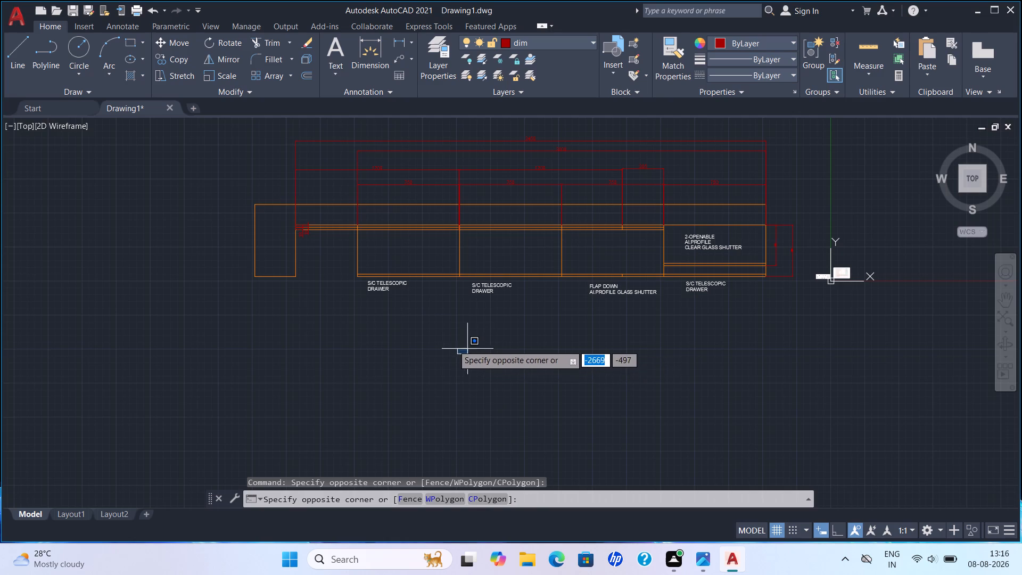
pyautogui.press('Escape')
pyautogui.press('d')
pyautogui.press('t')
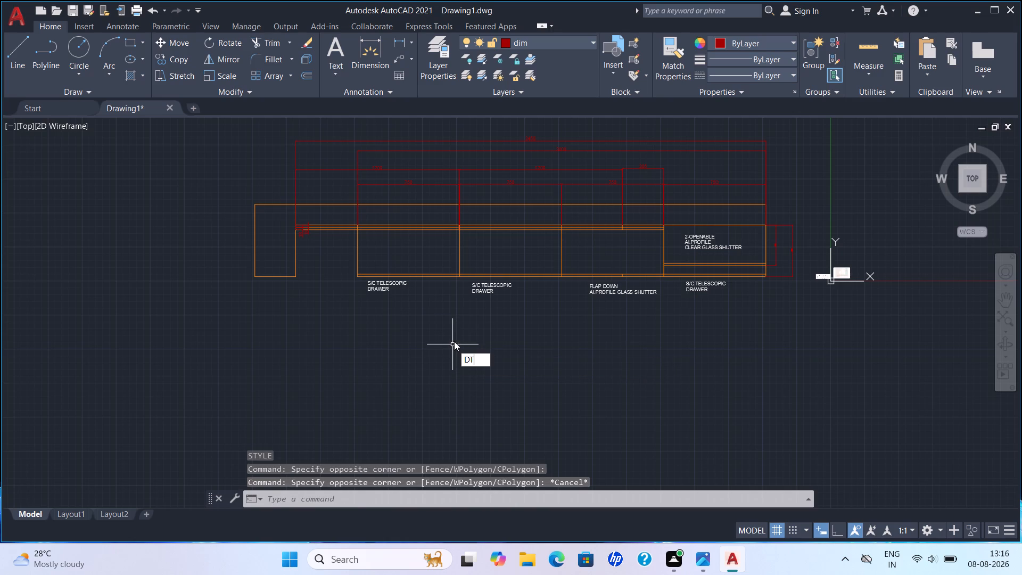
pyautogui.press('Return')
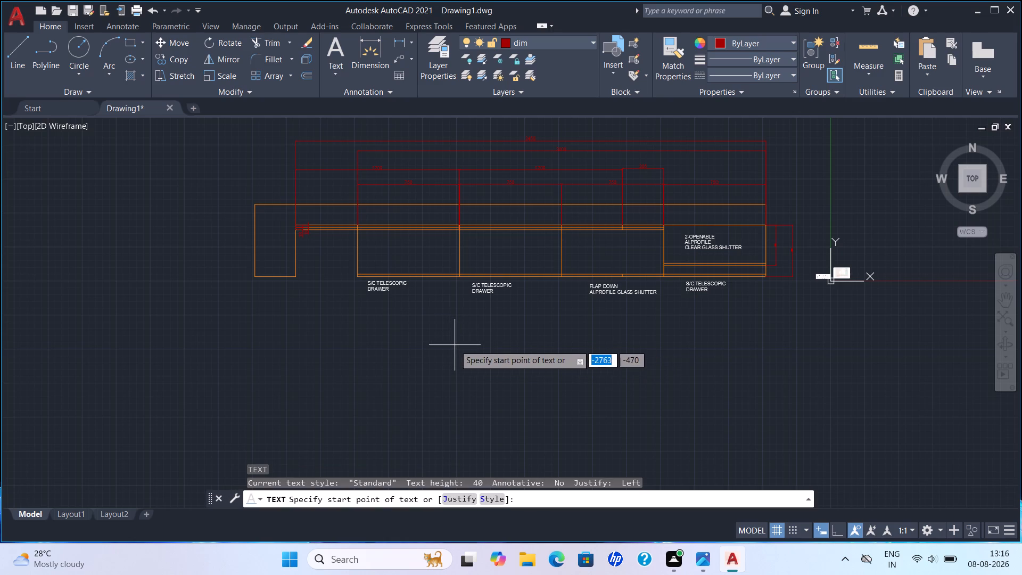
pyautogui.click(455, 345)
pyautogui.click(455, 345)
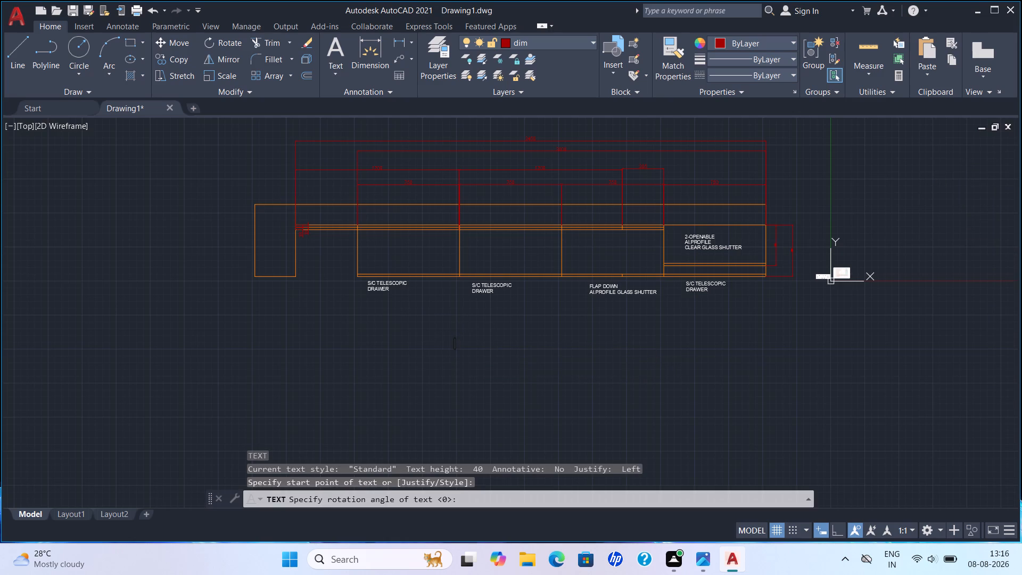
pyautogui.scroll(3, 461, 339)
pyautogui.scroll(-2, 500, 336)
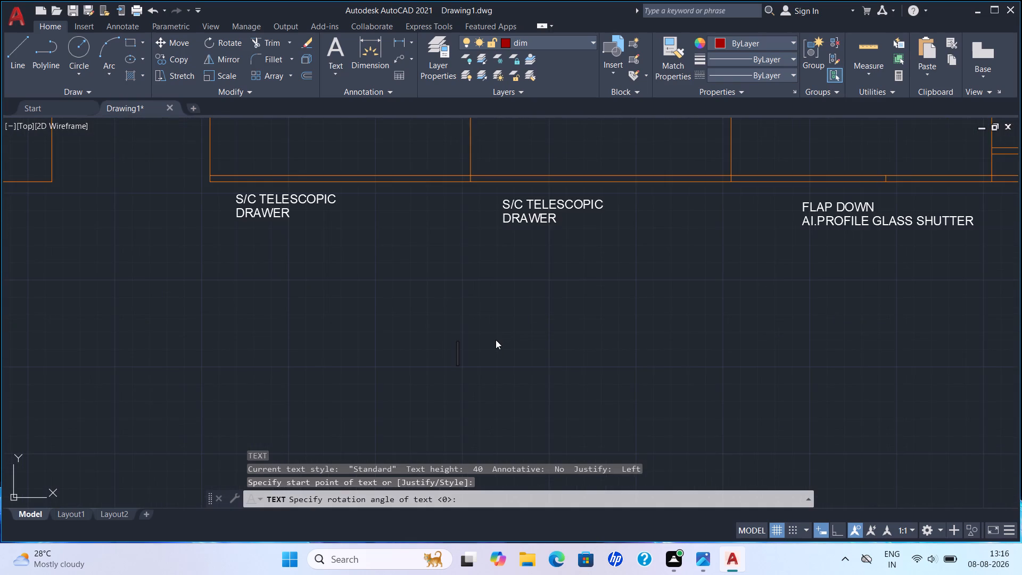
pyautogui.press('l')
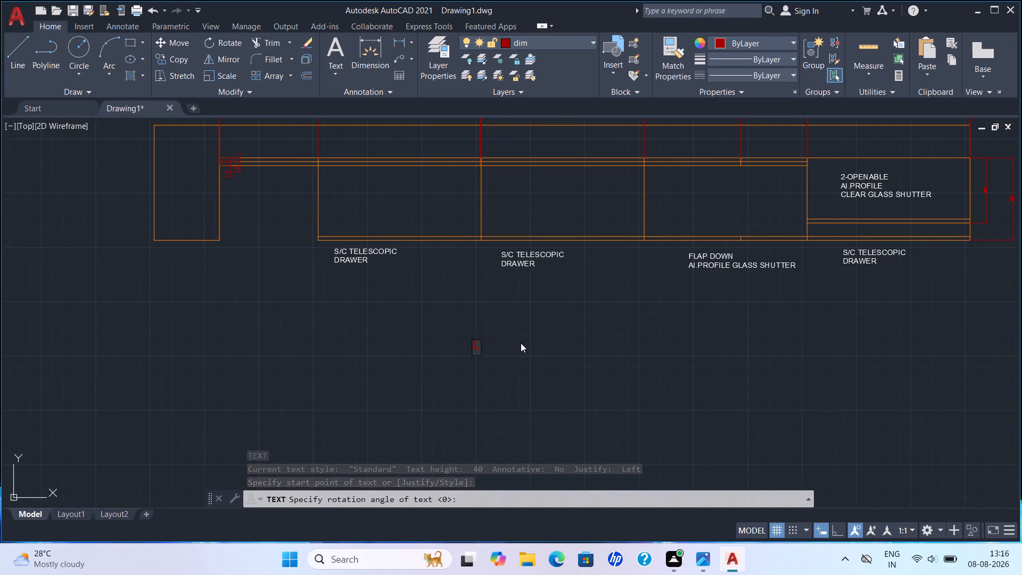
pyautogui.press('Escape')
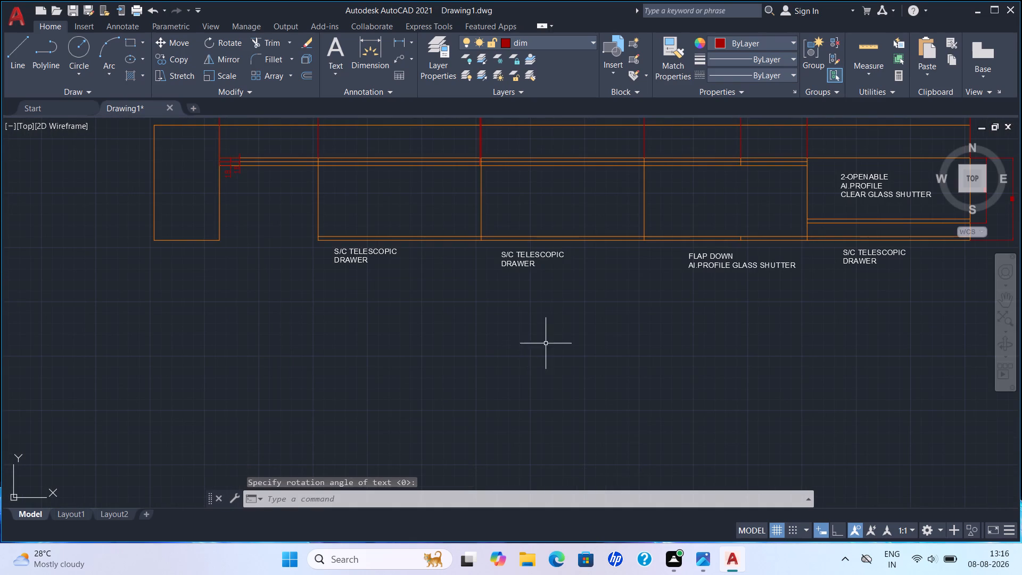
# Set the Standard text style's height to 60, make the style current and save the change.
pyautogui.write('ST')
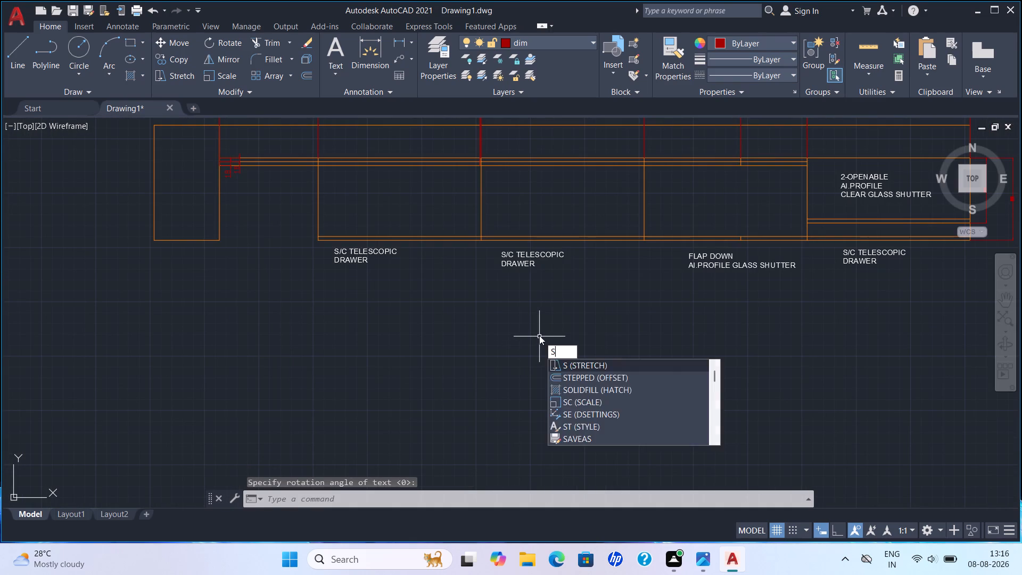
pyautogui.click(584, 364)
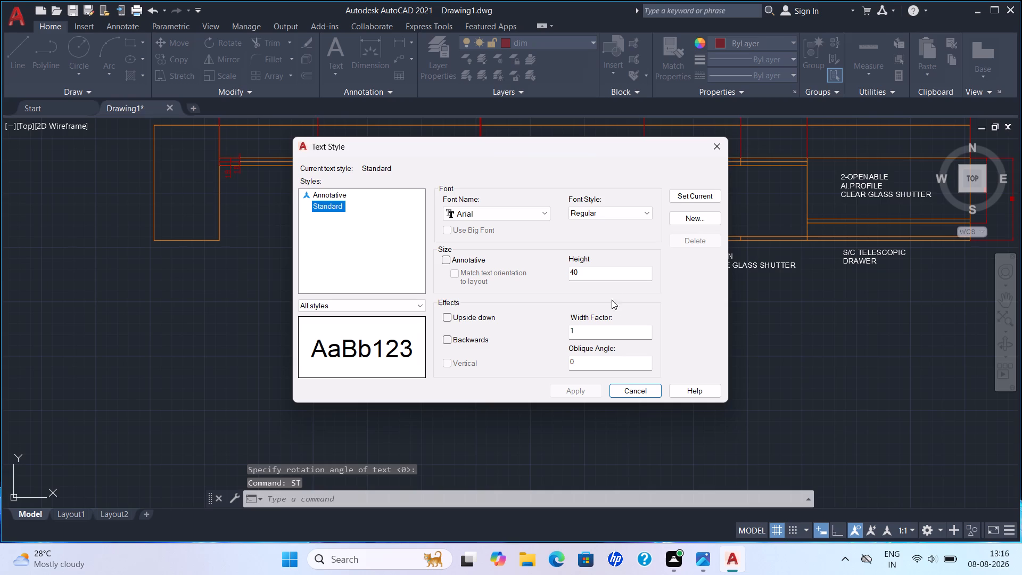
pyautogui.click(588, 270)
pyautogui.press('BackSpace')
pyautogui.press('BackSpace')
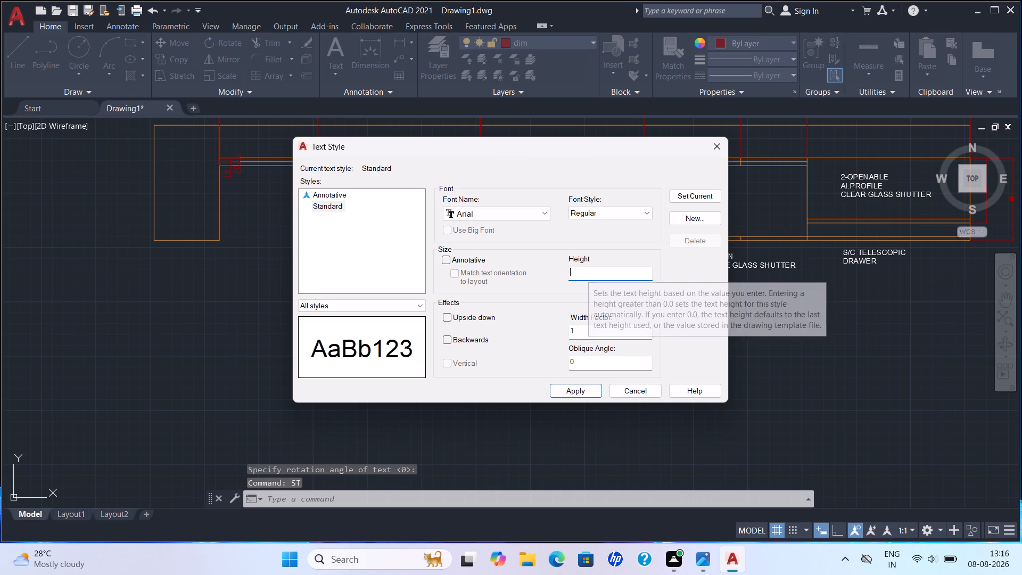
pyautogui.write('60')
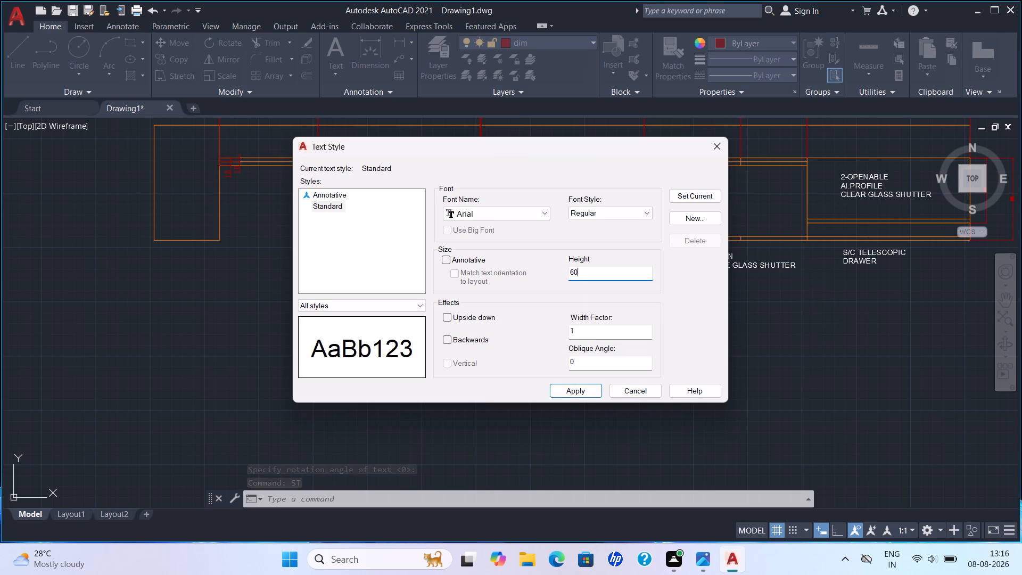
pyautogui.click(693, 200)
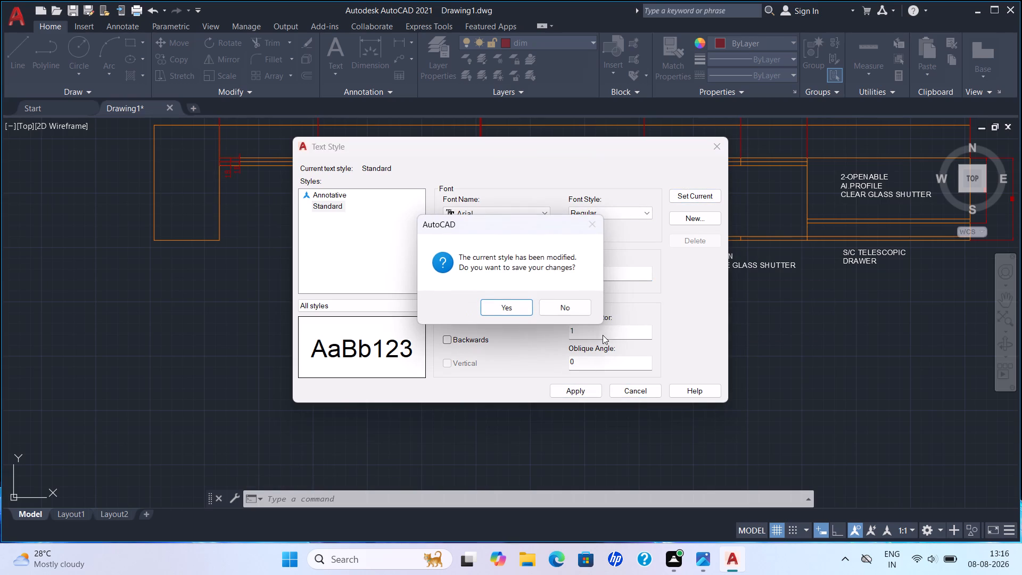
pyautogui.click(522, 306)
pyautogui.click(638, 388)
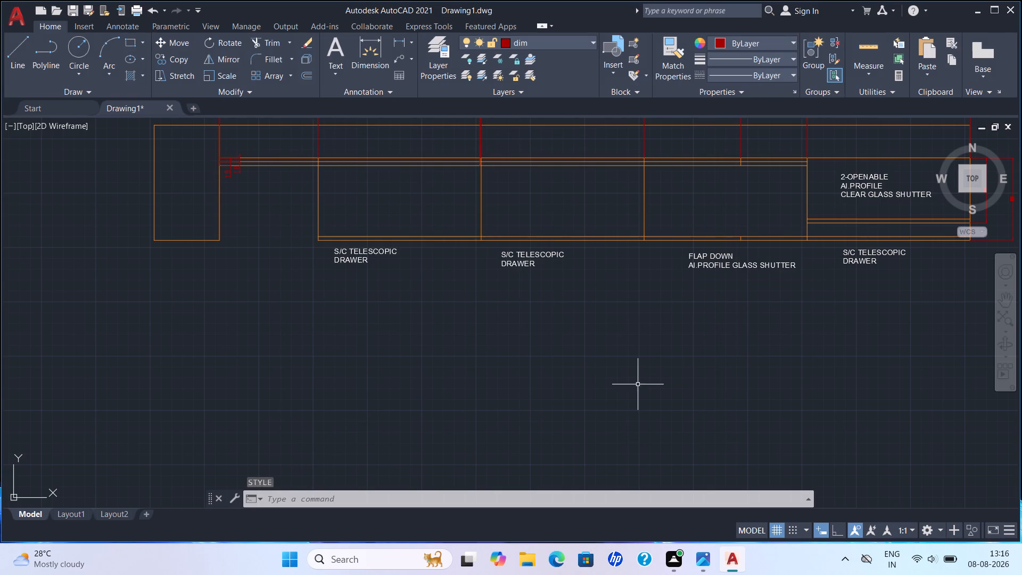
# Add the single-line title "LIVING TV UNIT TOP PLAN" on layer 0, centrally below the unit's bay labels.
pyautogui.click(590, 38)
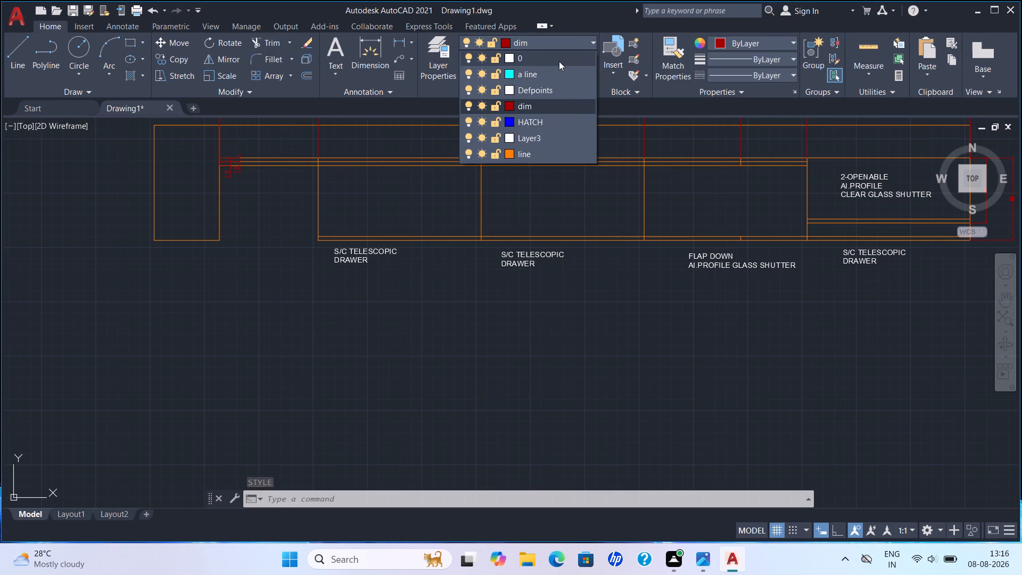
pyautogui.click(557, 61)
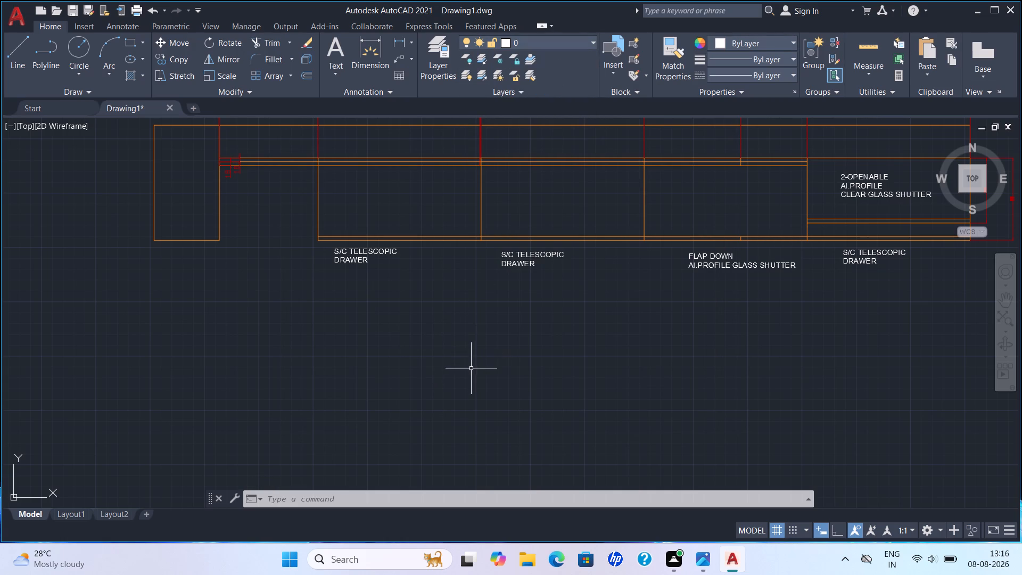
pyautogui.press('d')
pyautogui.press('t')
pyautogui.press('Return')
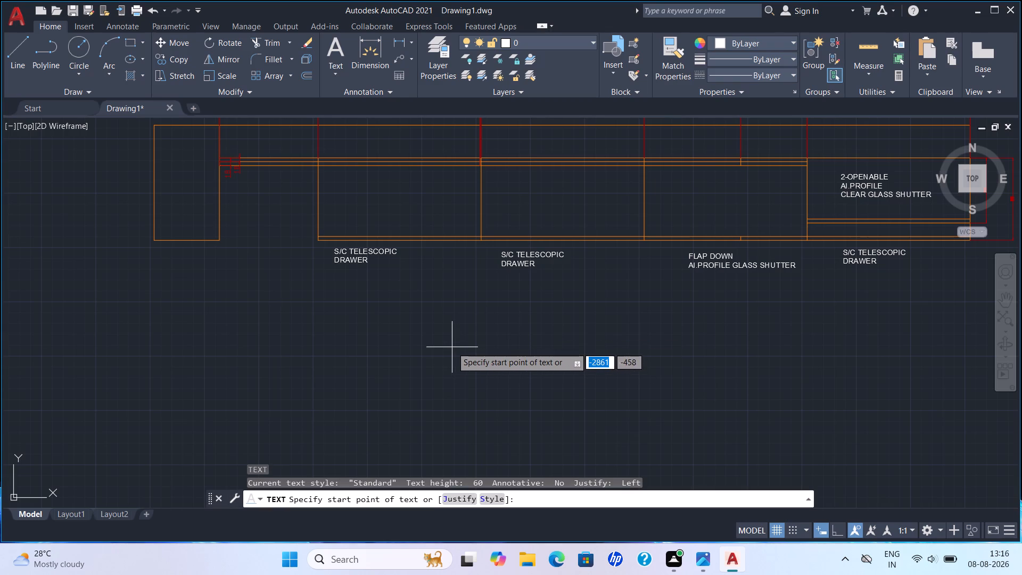
pyautogui.scroll(-2, 451, 347)
pyautogui.scroll(2, 446, 339)
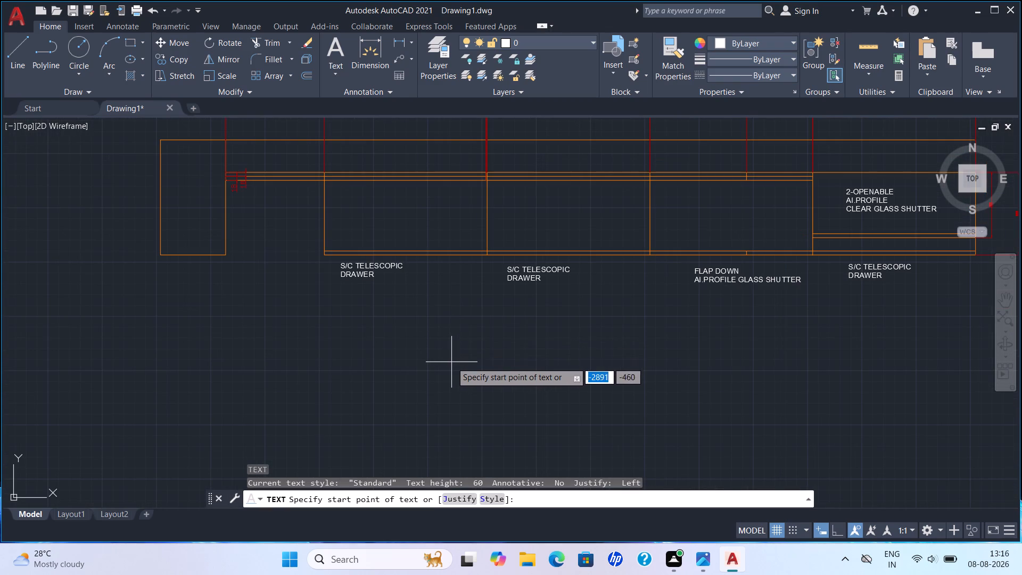
pyautogui.click(455, 354)
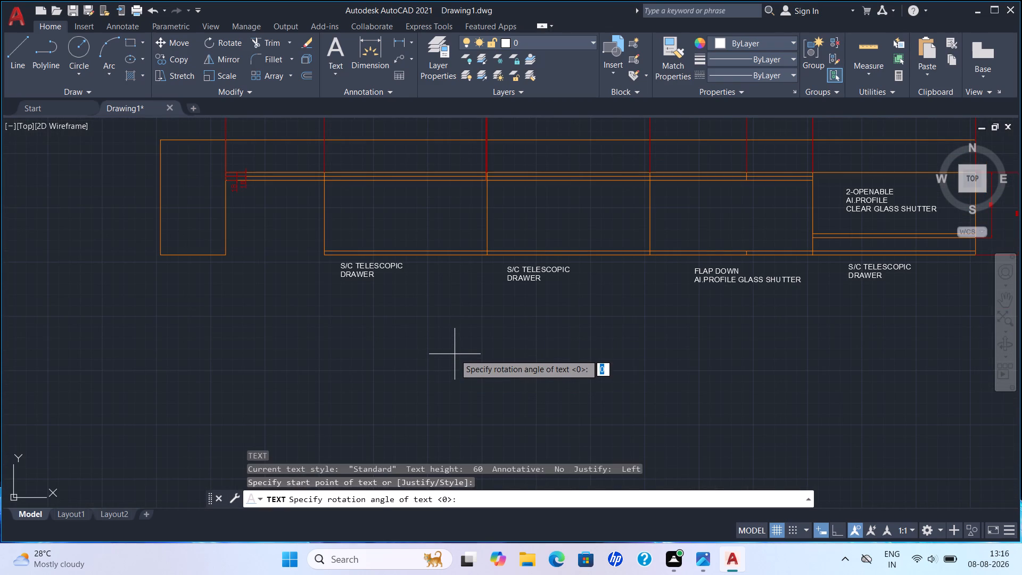
pyautogui.click(455, 354)
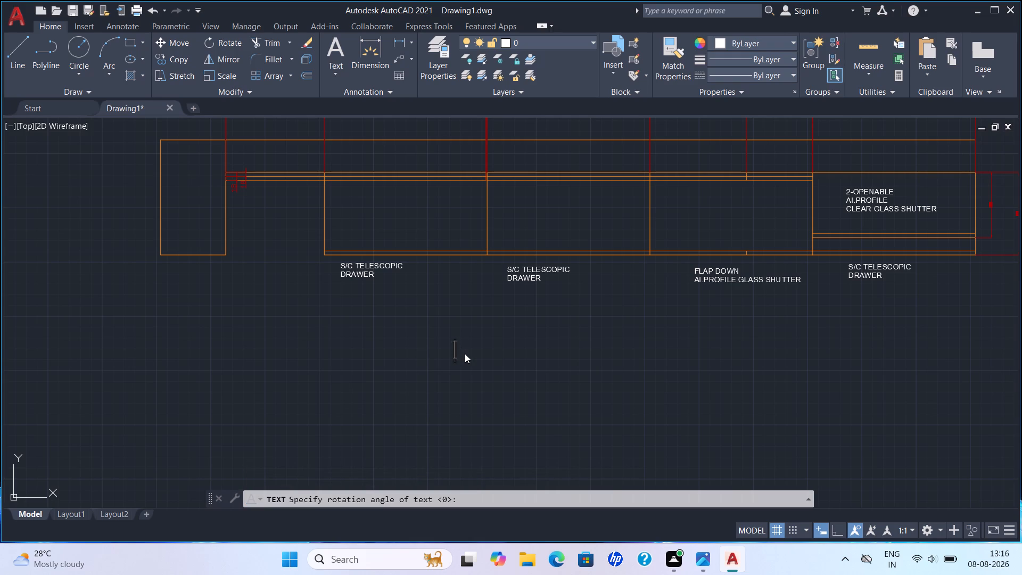
pyautogui.write('LIVIN')
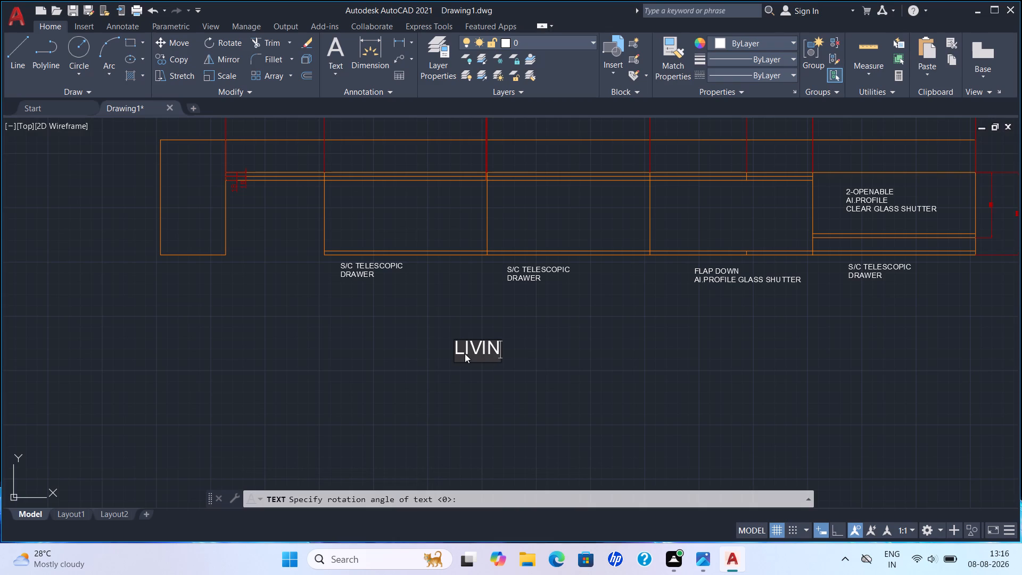
pyautogui.press('g')
pyautogui.press('space')
pyautogui.write('TV UNIT')
pyautogui.press('space')
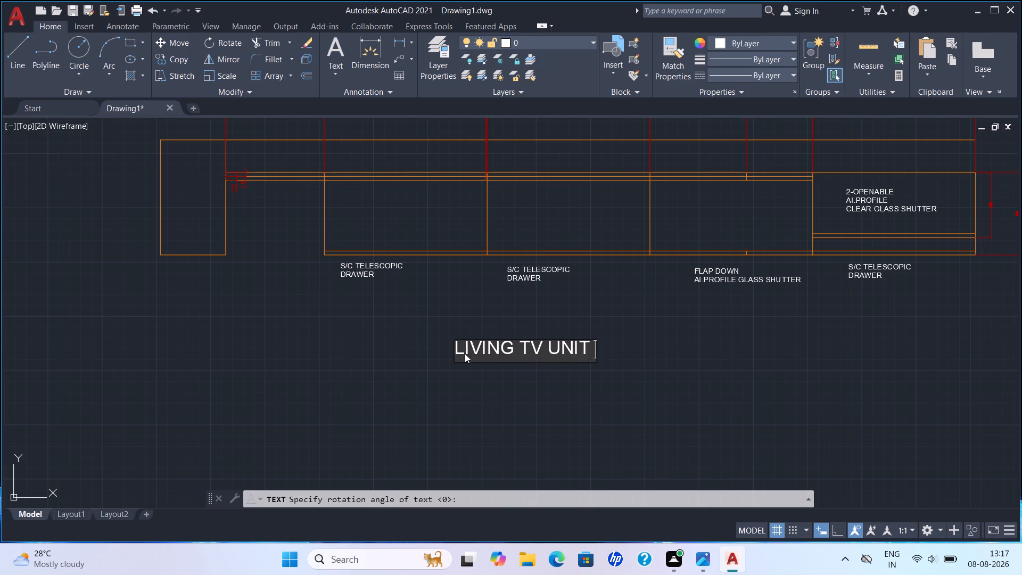
pyautogui.write('TOP PLAN')
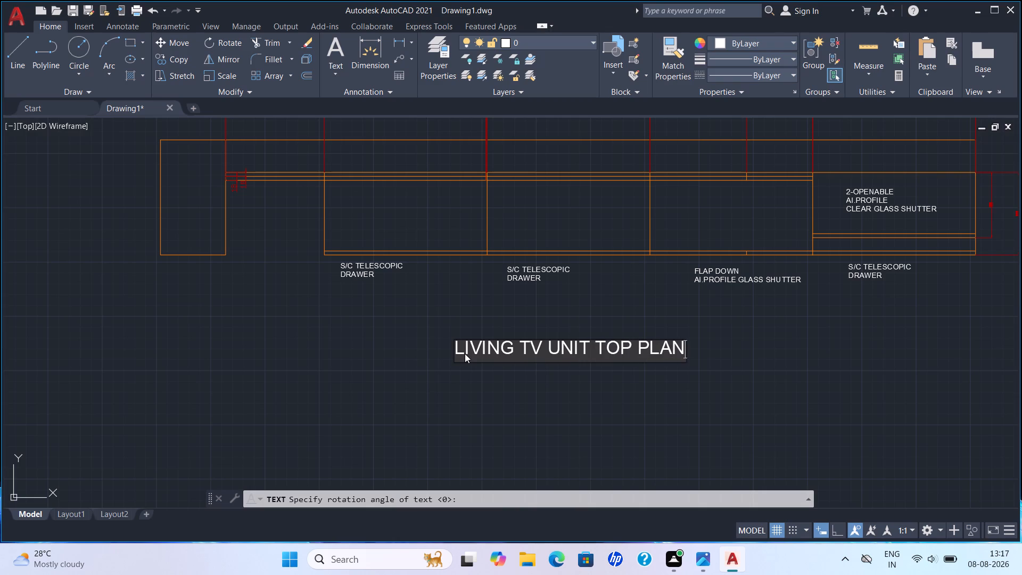
pyautogui.press('Return')
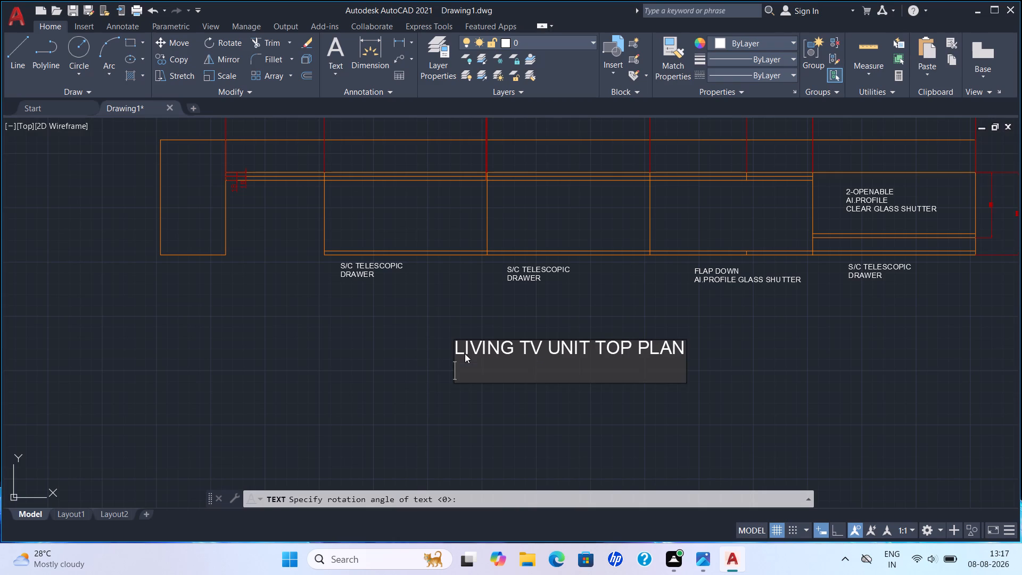
pyautogui.press('Return')
pyautogui.scroll(-2, 505, 316)
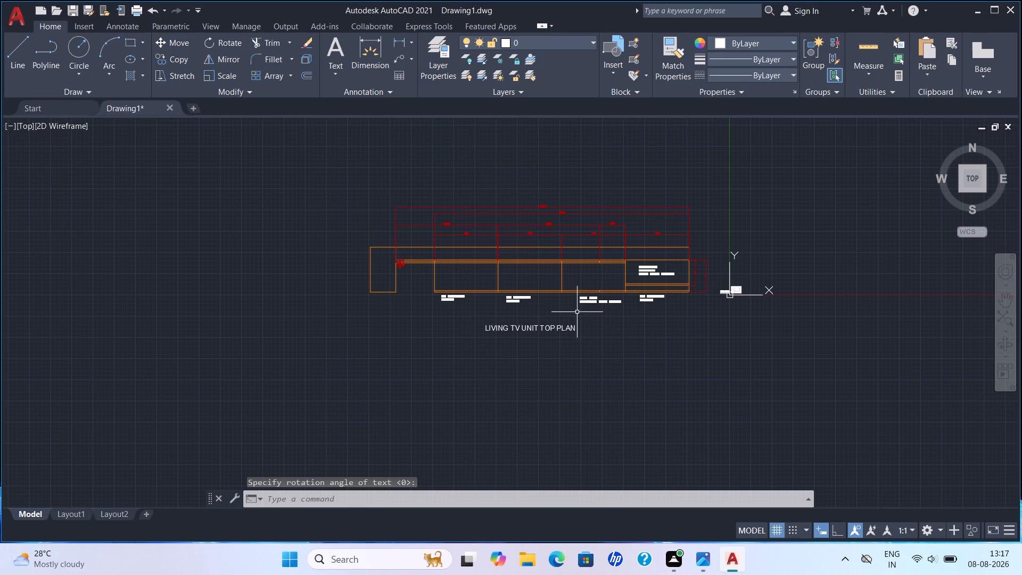
# Examine the top plan's bay labels, dimensions and title at different zoom levels.
pyautogui.scroll(1, 561, 319)
pyautogui.scroll(-1, 646, 315)
pyautogui.scroll(1, 410, 308)
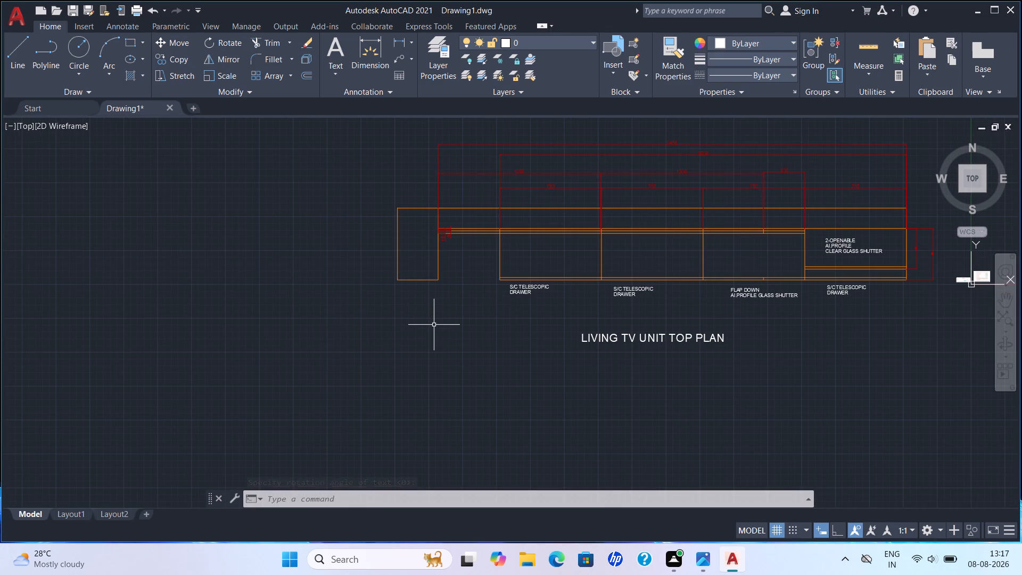
pyautogui.moveTo(481, 313); pyautogui.dragTo(373, 349, button='middle')
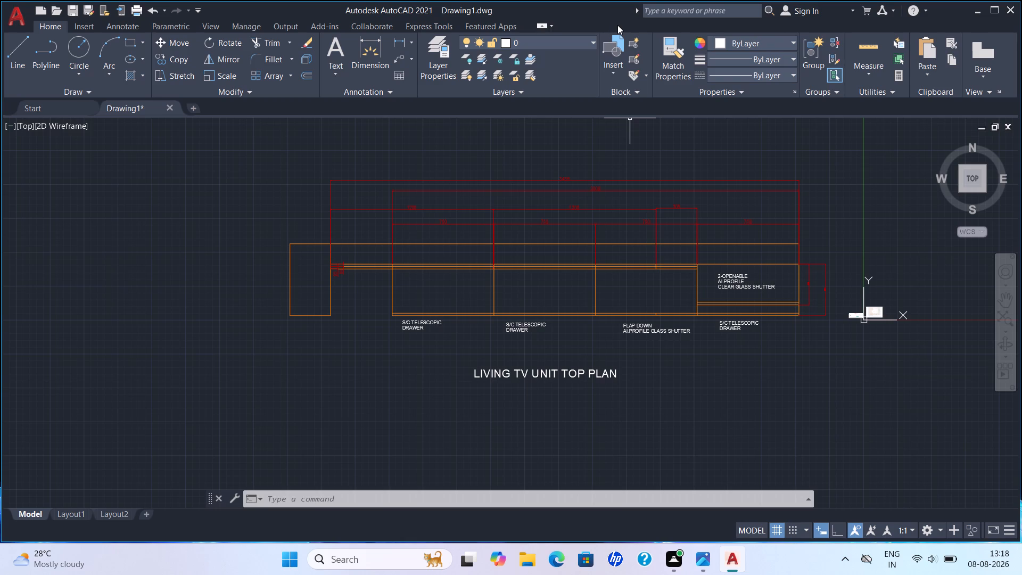
pyautogui.scroll(1, 638, 215)
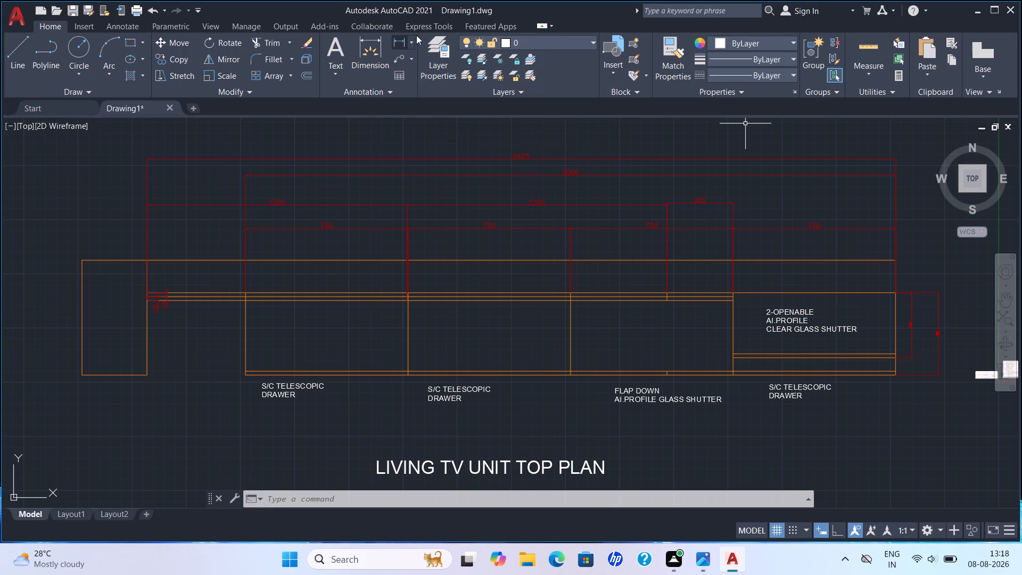
pyautogui.scroll(-1, 367, 149)
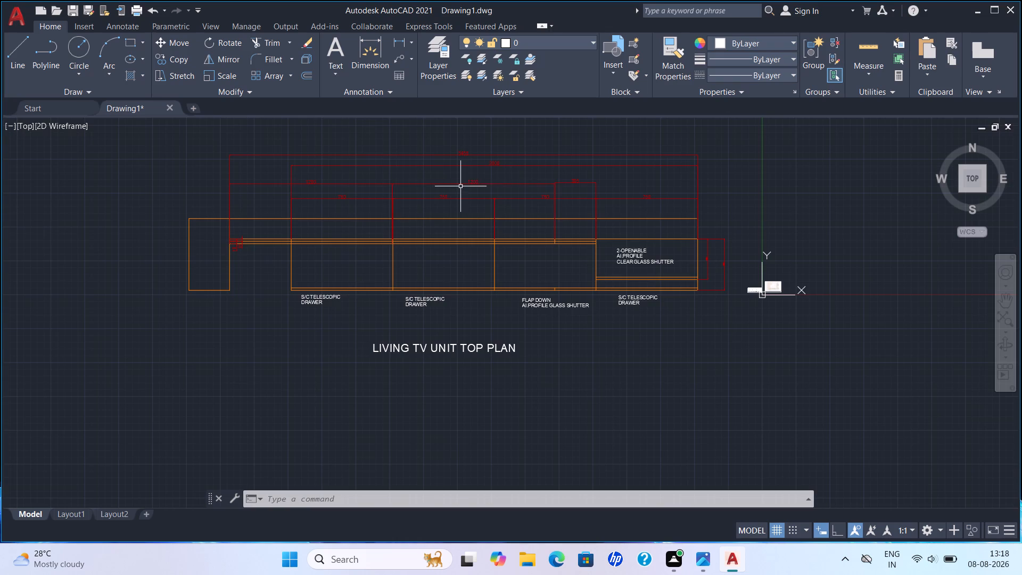
pyautogui.scroll(1, 474, 145)
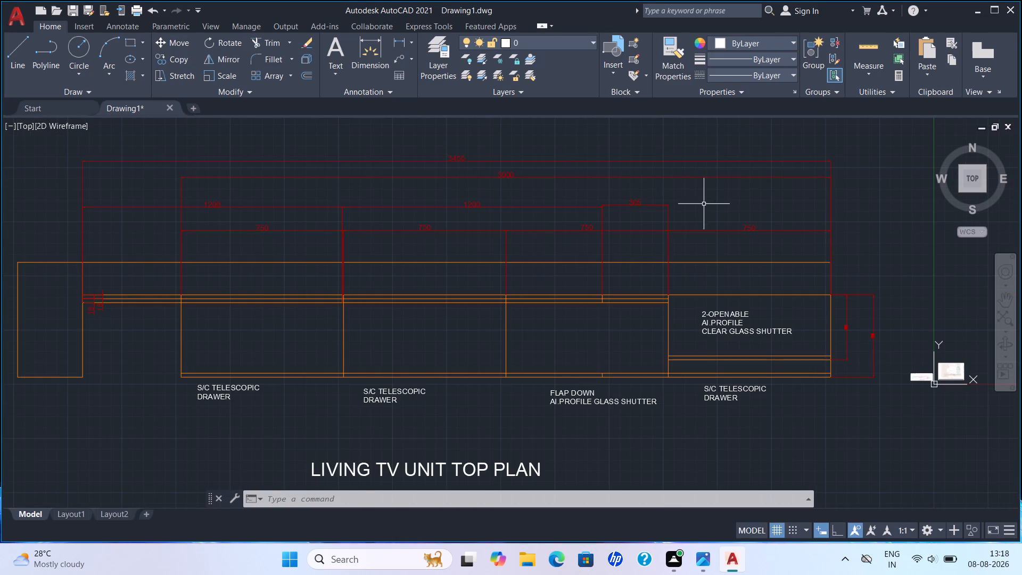
pyautogui.scroll(1, 525, 220)
pyautogui.scroll(-1, 491, 193)
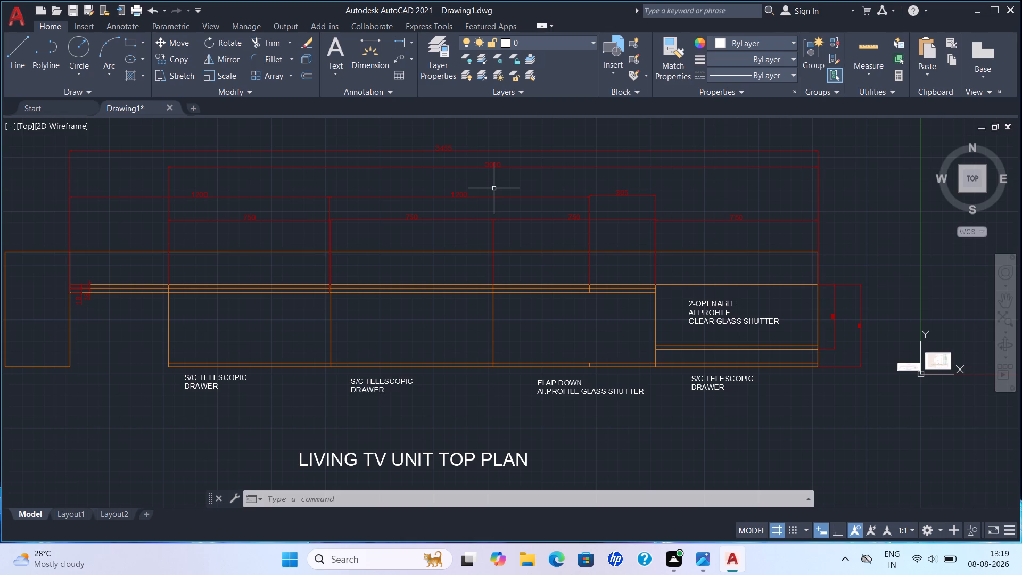
pyautogui.scroll(-3, 849, 519)
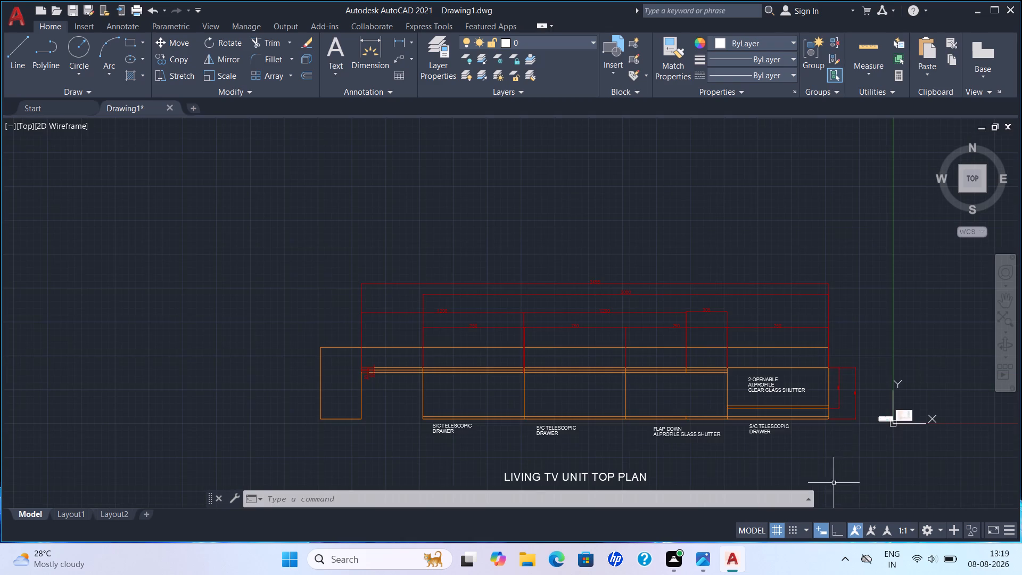
pyautogui.scroll(-2, 880, 382)
pyautogui.moveTo(839, 375); pyautogui.dragTo(817, 372, button='middle')
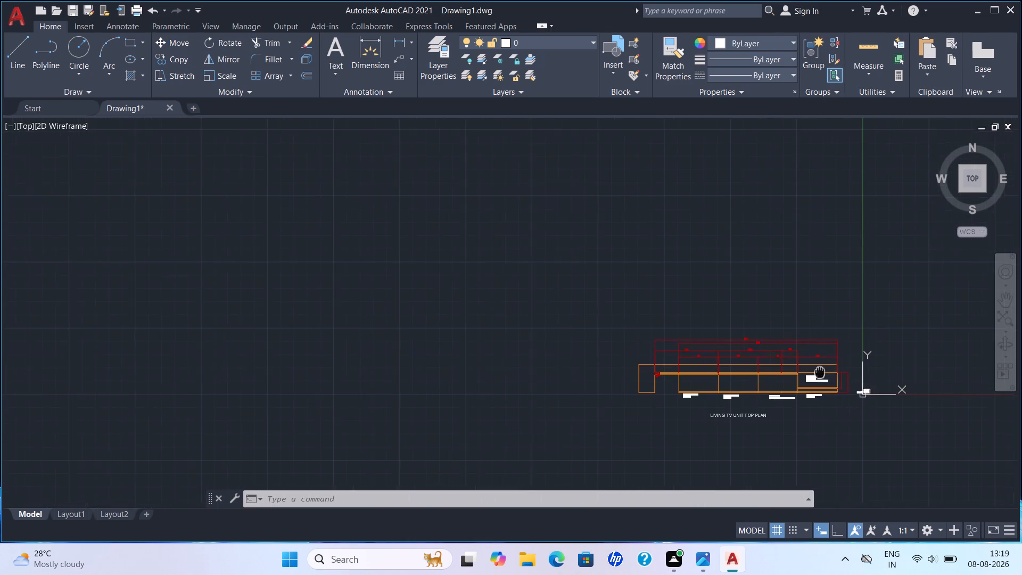
pyautogui.moveTo(817, 372); pyautogui.dragTo(553, 432, button='middle')
pyautogui.scroll(3, 510, 455)
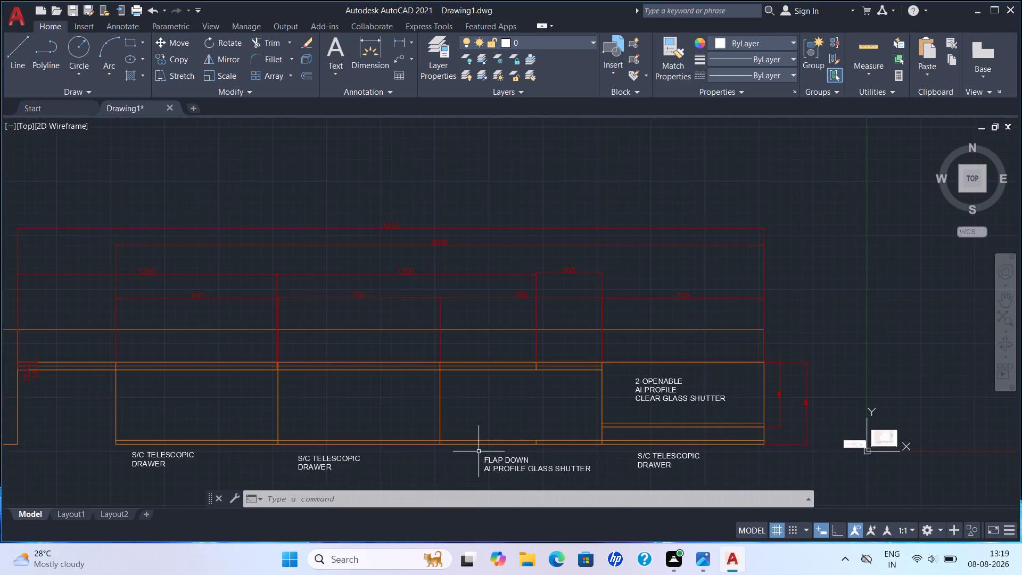
pyautogui.scroll(-1, 480, 451)
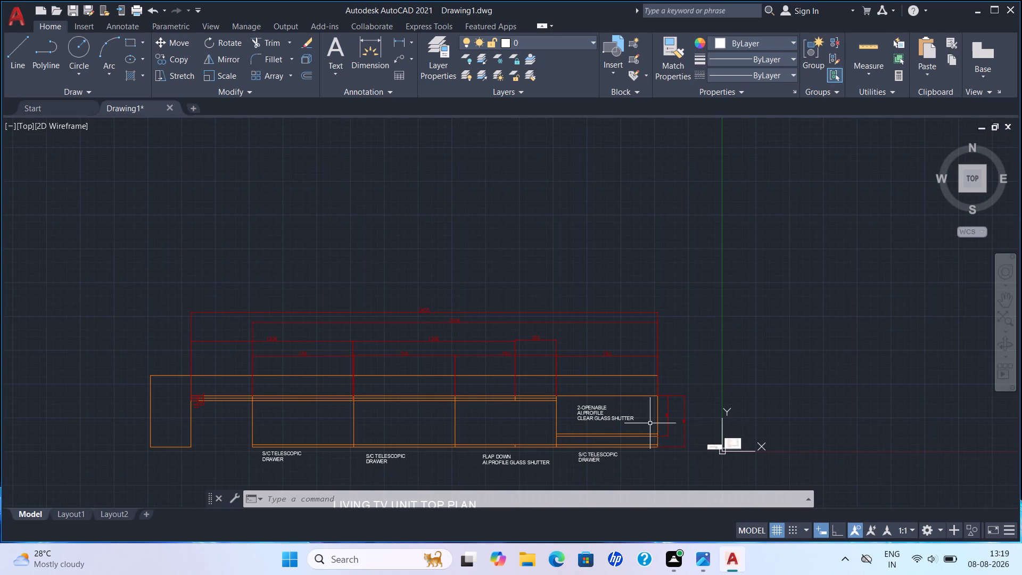
pyautogui.scroll(-1, 646, 419)
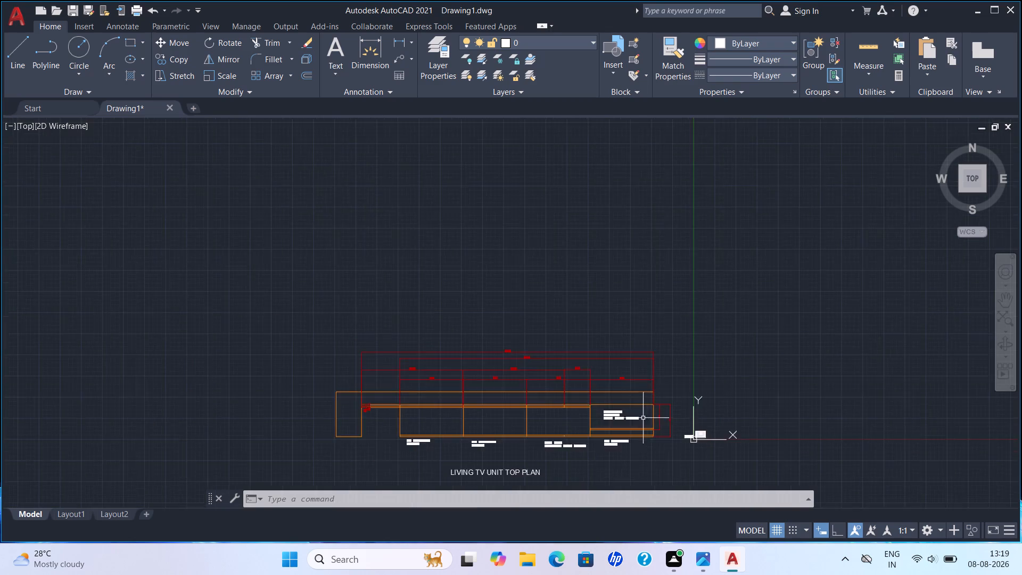
pyautogui.scroll(-1, 643, 418)
pyautogui.moveTo(640, 416); pyautogui.dragTo(441, 407, button='middle')
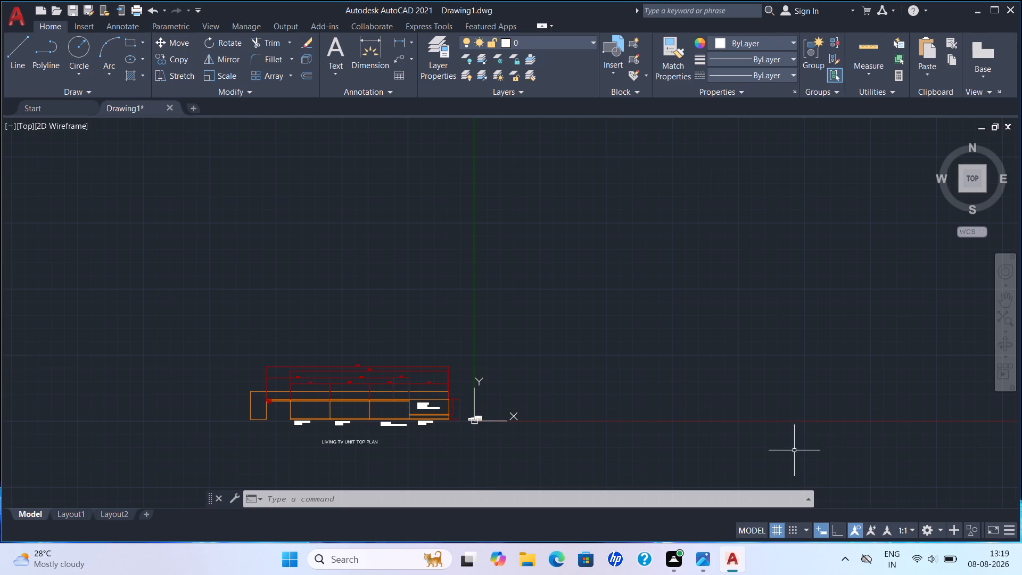
# Make the line layer current for drawing in the empty area beside the top plan.
pyautogui.press('Escape')
pyautogui.scroll(-1, 606, 332)
pyautogui.moveTo(598, 334); pyautogui.dragTo(342, 330, button='middle')
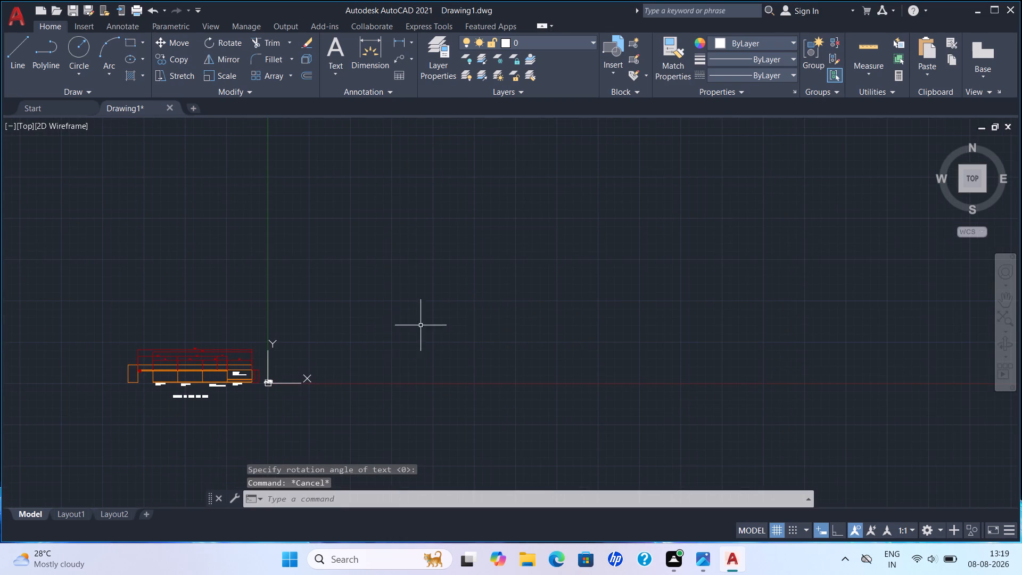
pyautogui.moveTo(548, 327); pyautogui.dragTo(398, 369, button='middle')
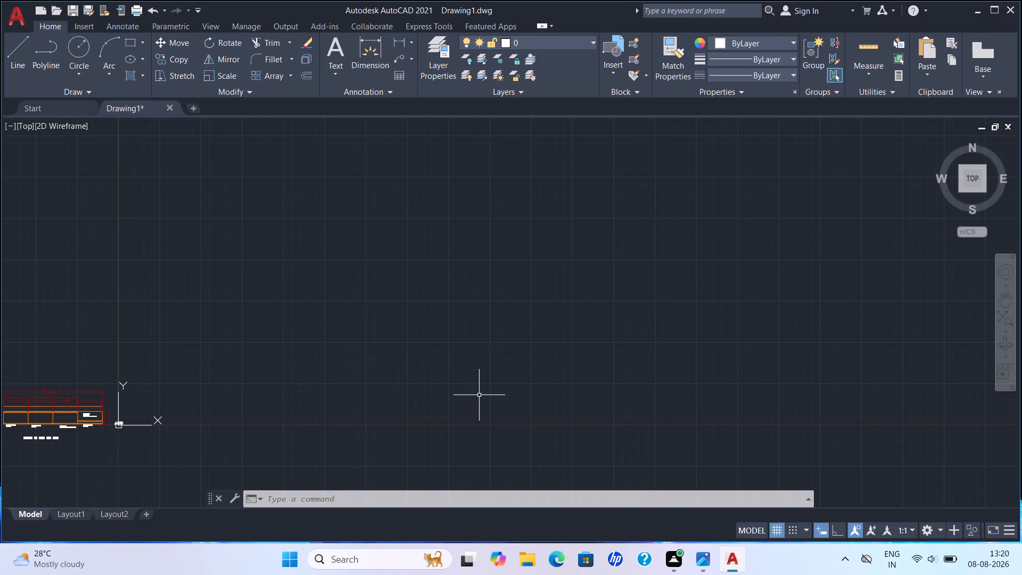
pyautogui.scroll(-2, 485, 395)
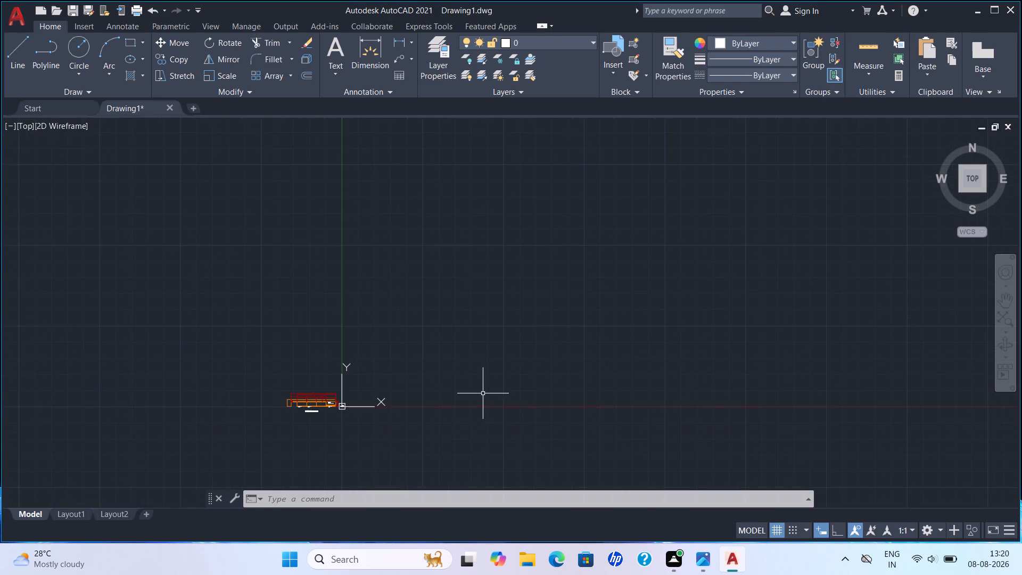
pyautogui.scroll(-4, 482, 387)
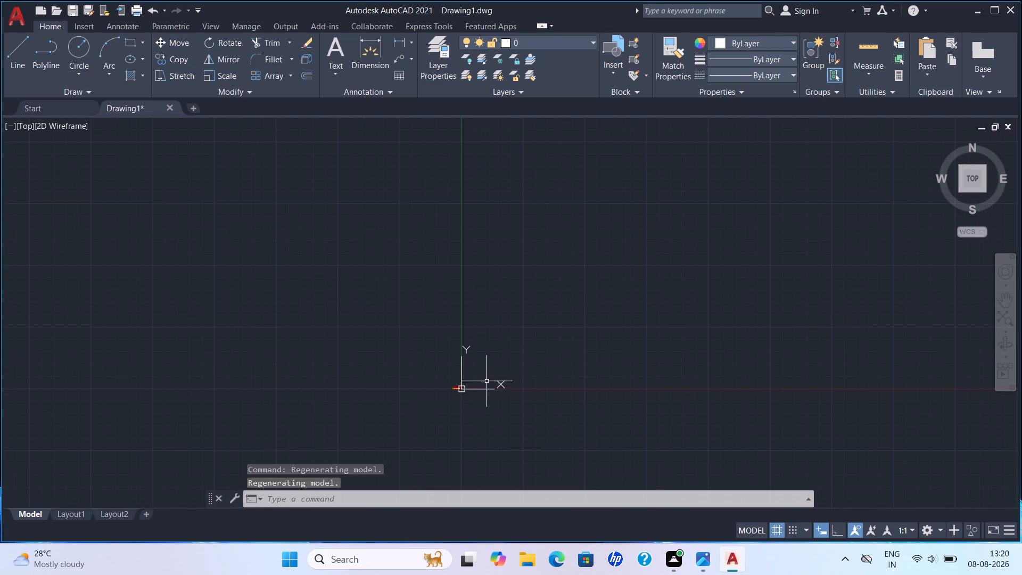
pyautogui.scroll(4, 465, 391)
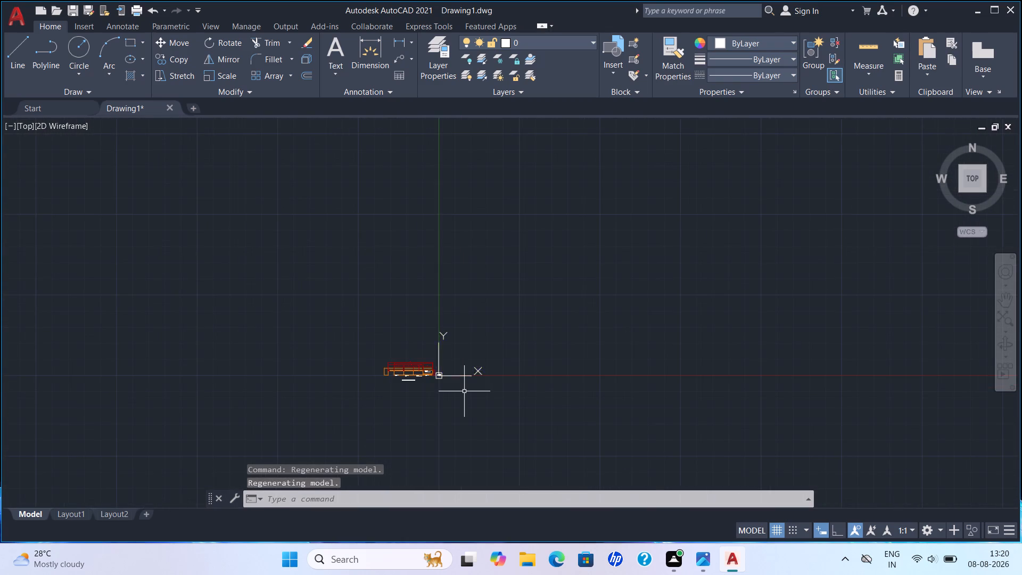
pyautogui.scroll(5, 464, 391)
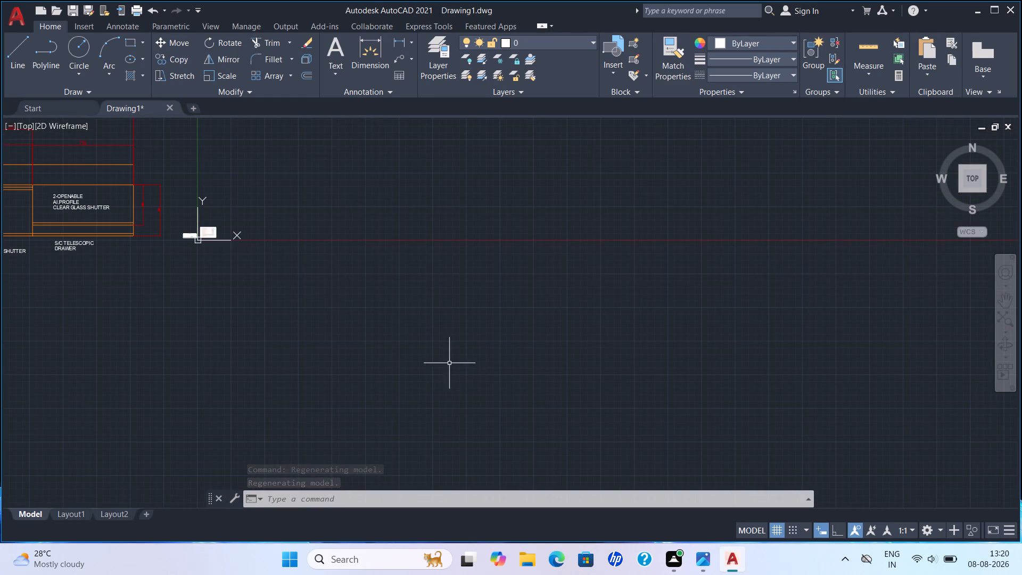
pyautogui.moveTo(385, 343); pyautogui.dragTo(322, 471, button='middle')
pyautogui.scroll(-1, 322, 470)
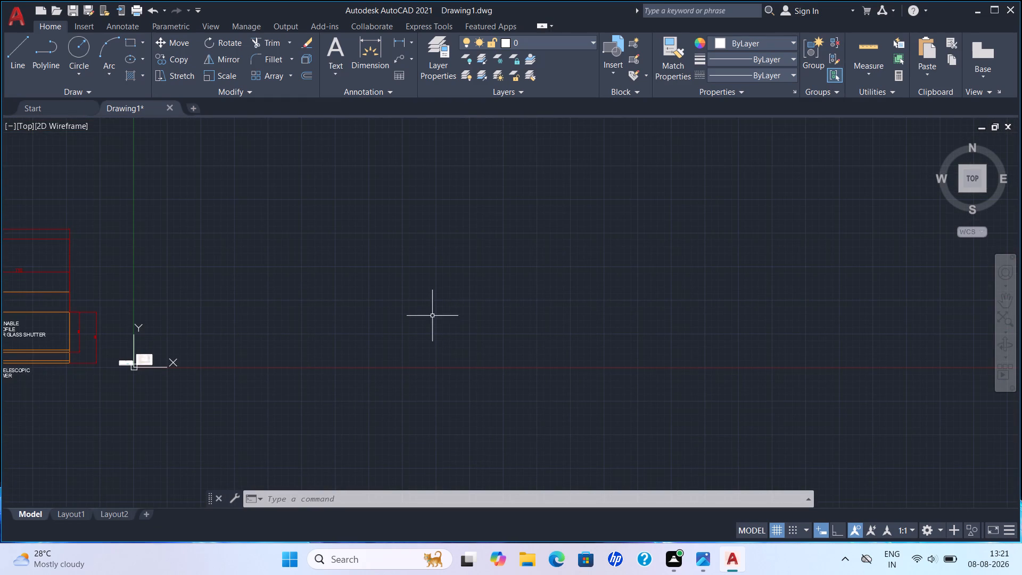
pyautogui.press('Escape')
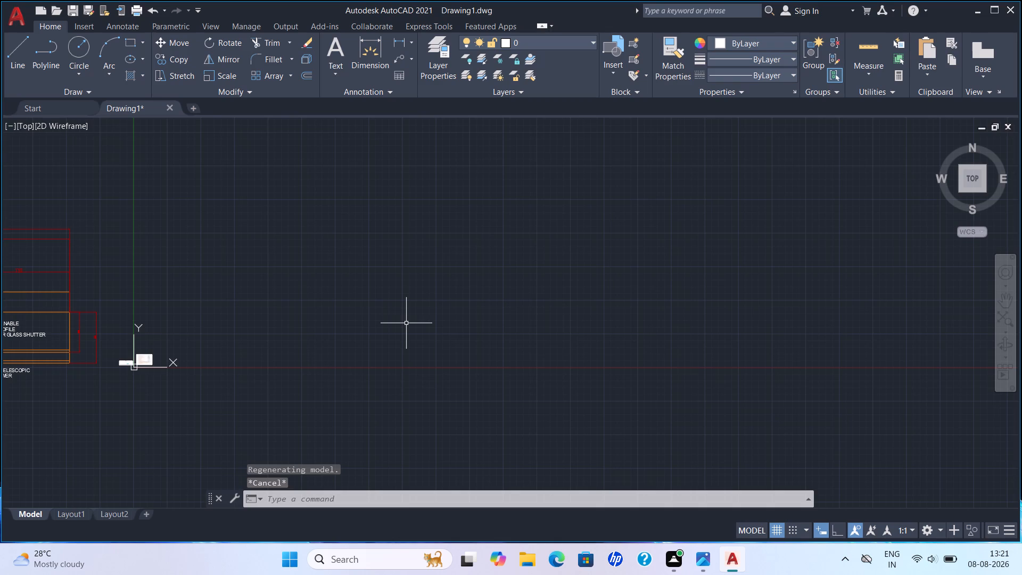
pyautogui.press('l')
pyautogui.press('Return')
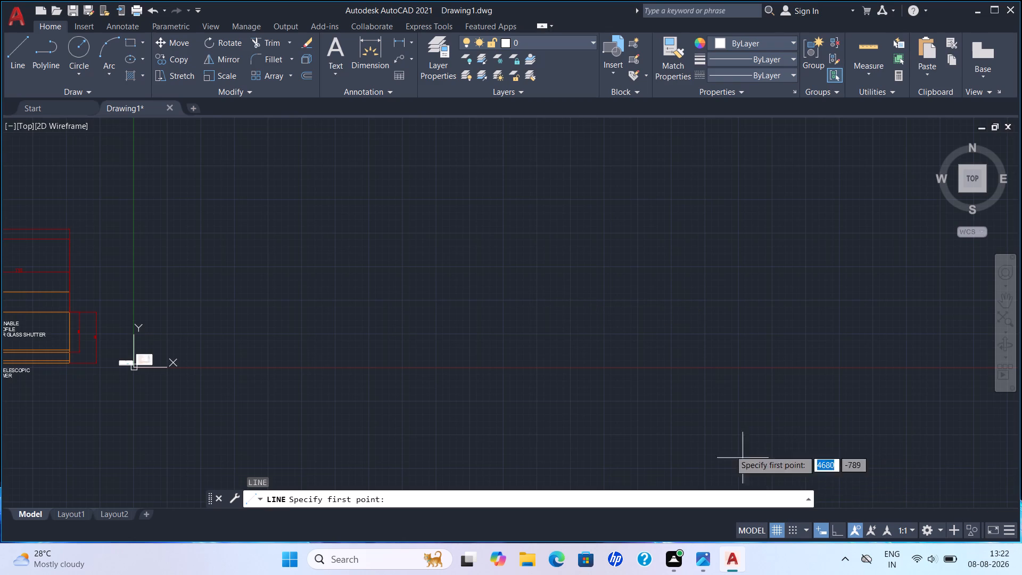
pyautogui.scroll(-1, 628, 381)
pyautogui.scroll(2, 577, 350)
pyautogui.scroll(-1, 591, 363)
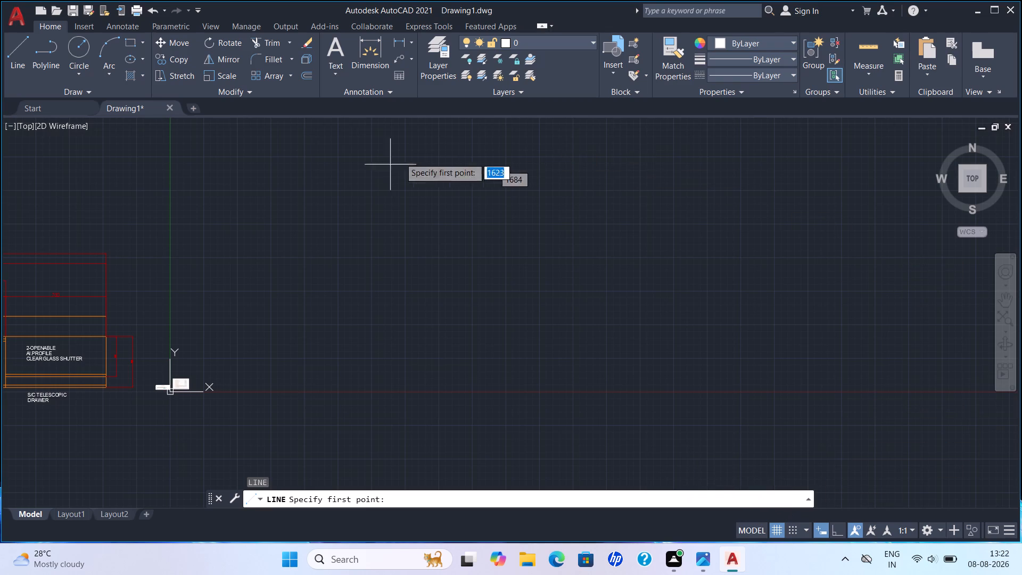
pyautogui.click(591, 45)
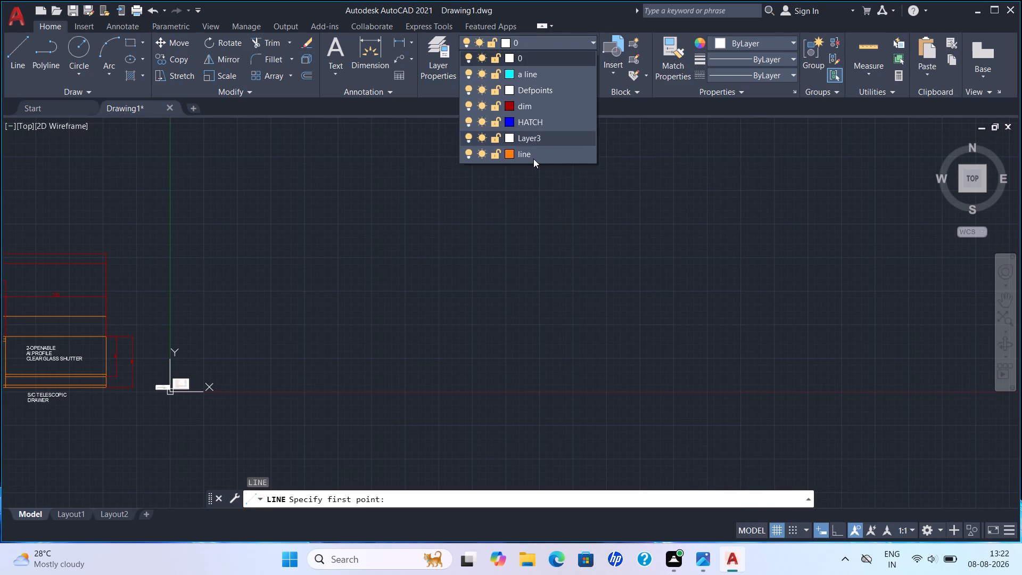
pyautogui.click(531, 154)
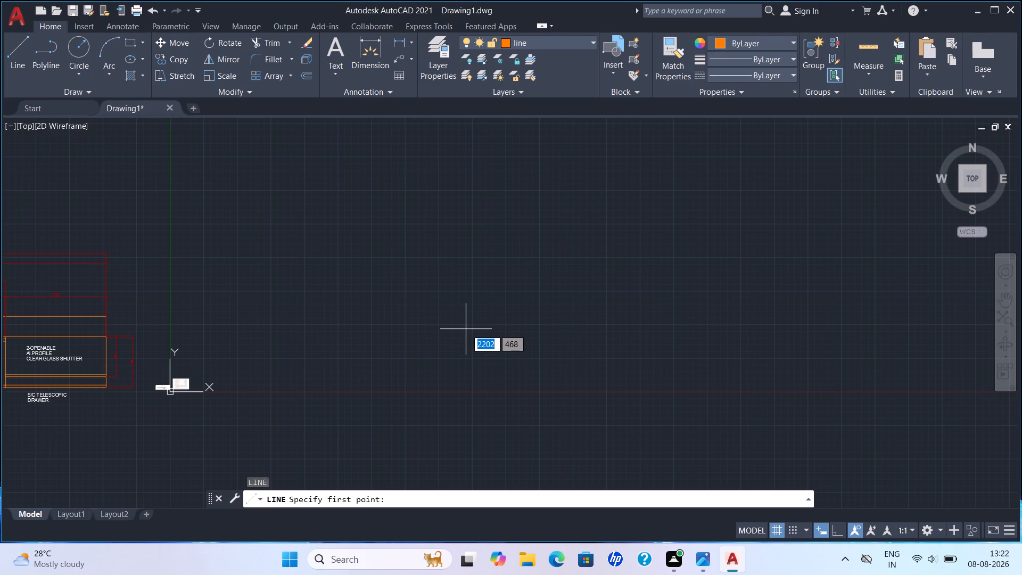
pyautogui.press('Escape')
# Draw a horizontal line 3445 mm long, constrained with Ortho, in the empty space east of the top plan and origin.
pyautogui.press('l')
pyautogui.press('Return')
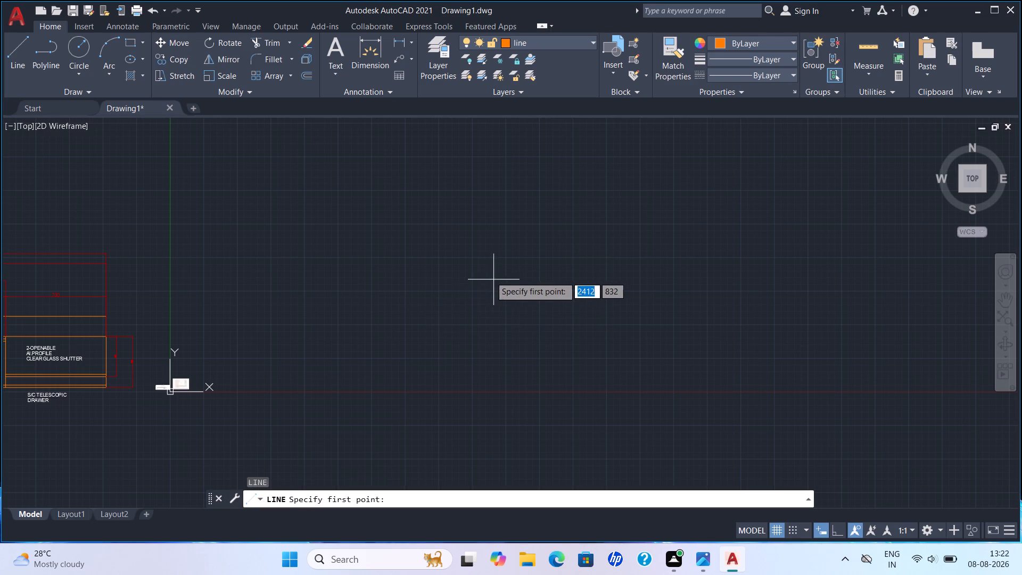
pyautogui.scroll(-3, 438, 334)
pyautogui.moveTo(452, 321); pyautogui.dragTo(388, 298, button='middle')
pyautogui.moveTo(588, 338); pyautogui.dragTo(466, 367, button='middle')
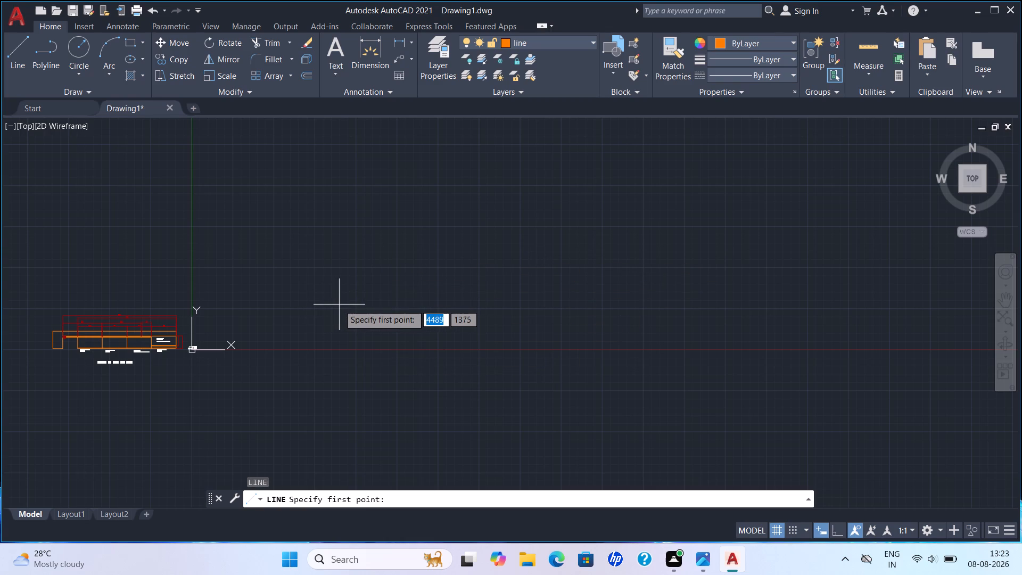
pyautogui.moveTo(343, 305); pyautogui.dragTo(362, 306)
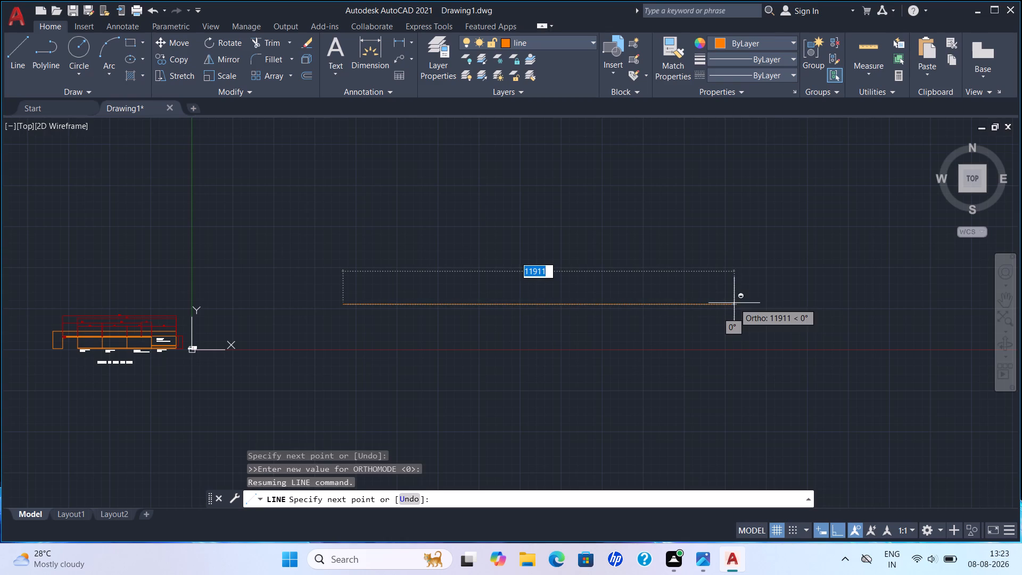
pyautogui.scroll(3, 678, 273)
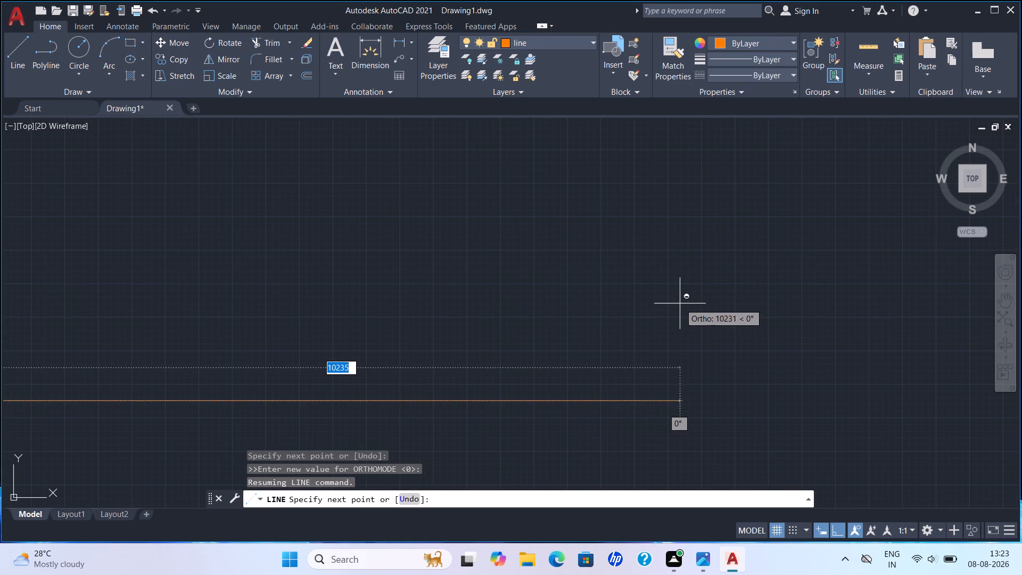
pyautogui.scroll(-2, 667, 305)
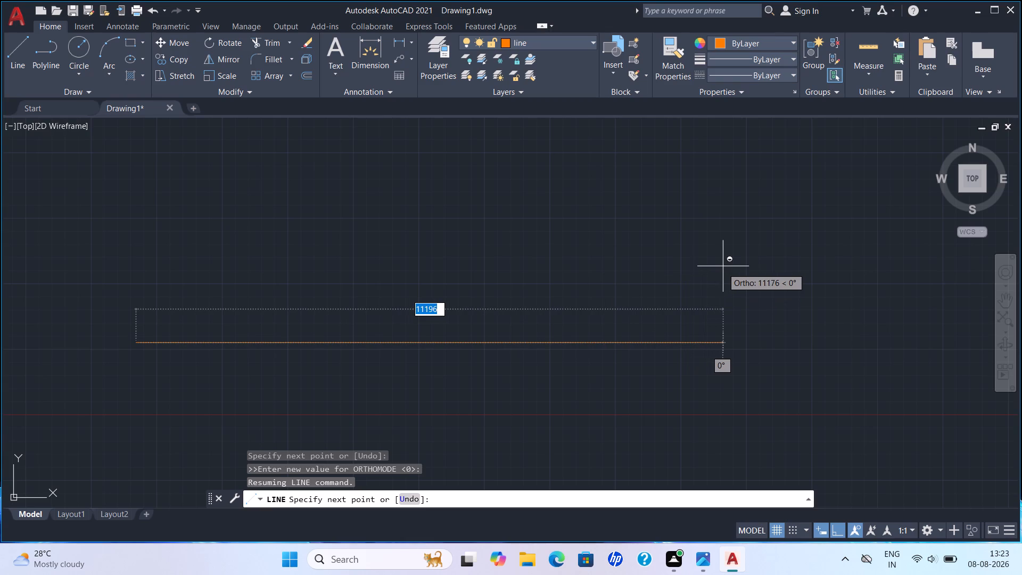
pyautogui.write('344')
pyautogui.press('5')
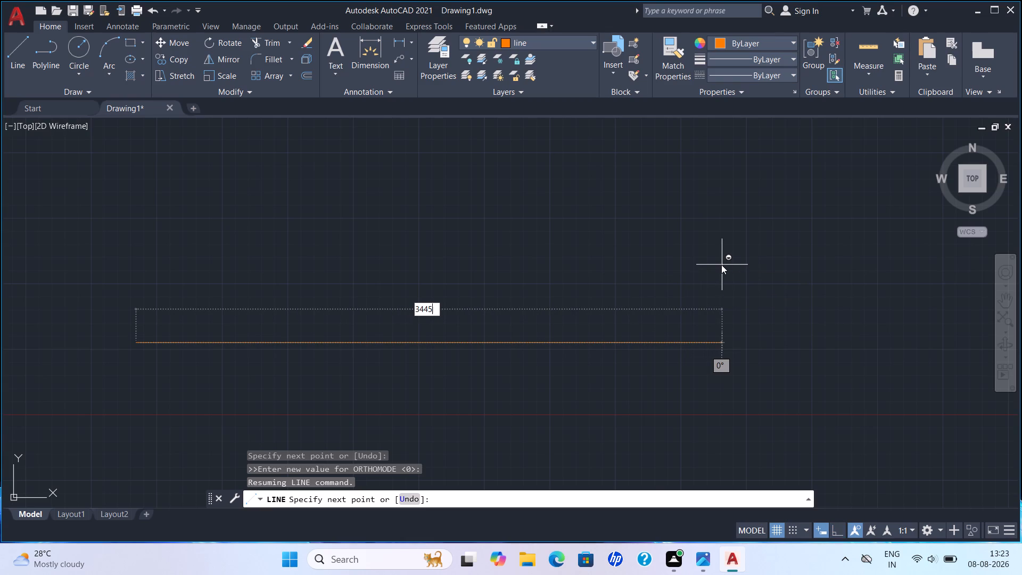
pyautogui.press('Return')
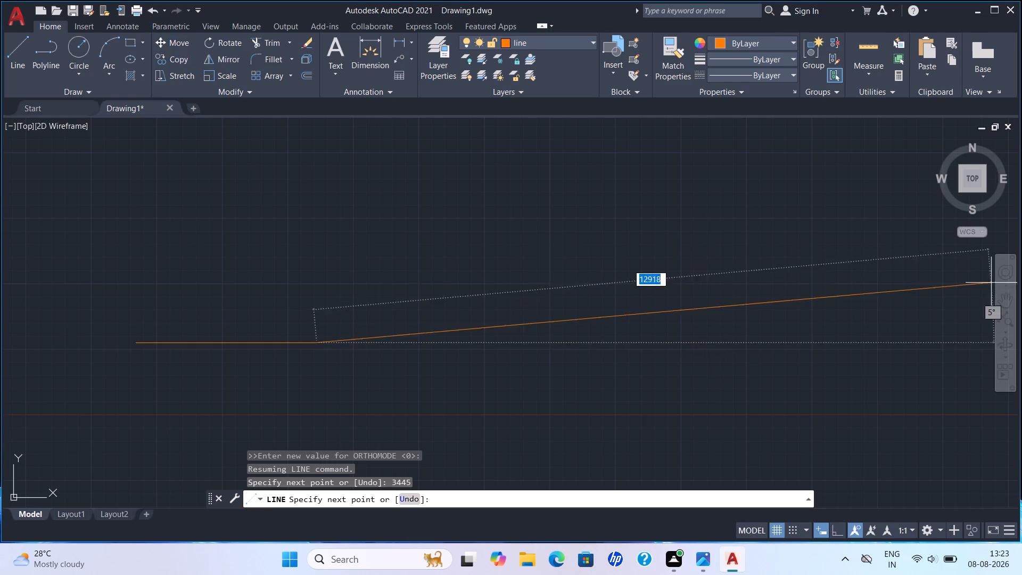
pyautogui.press('Escape')
# Add a linear dimension between both ends of the new horizontal line, with the dimension line above it.
pyautogui.moveTo(212, 371); pyautogui.dragTo(274, 377, button='middle')
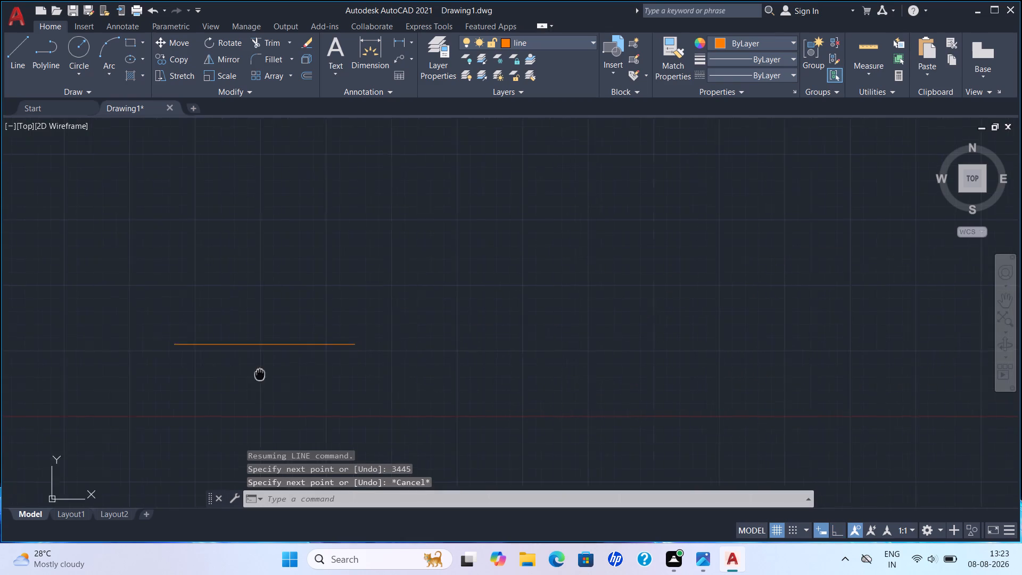
pyautogui.moveTo(274, 377); pyautogui.dragTo(464, 401, button='middle')
pyautogui.scroll(2, 447, 388)
pyautogui.scroll(2, 900, 177)
pyautogui.scroll(-2, 383, 75)
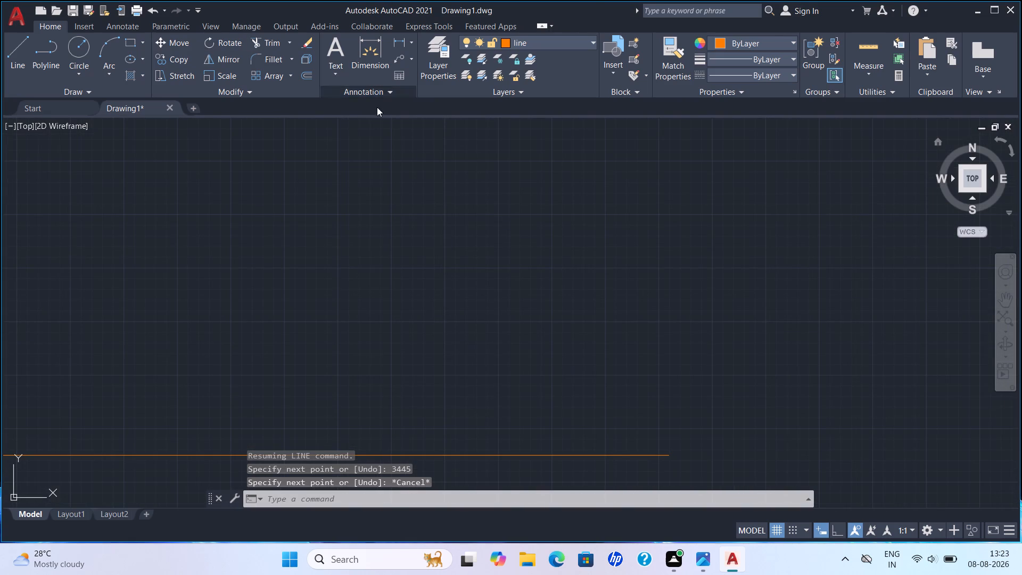
pyautogui.scroll(-2, 377, 107)
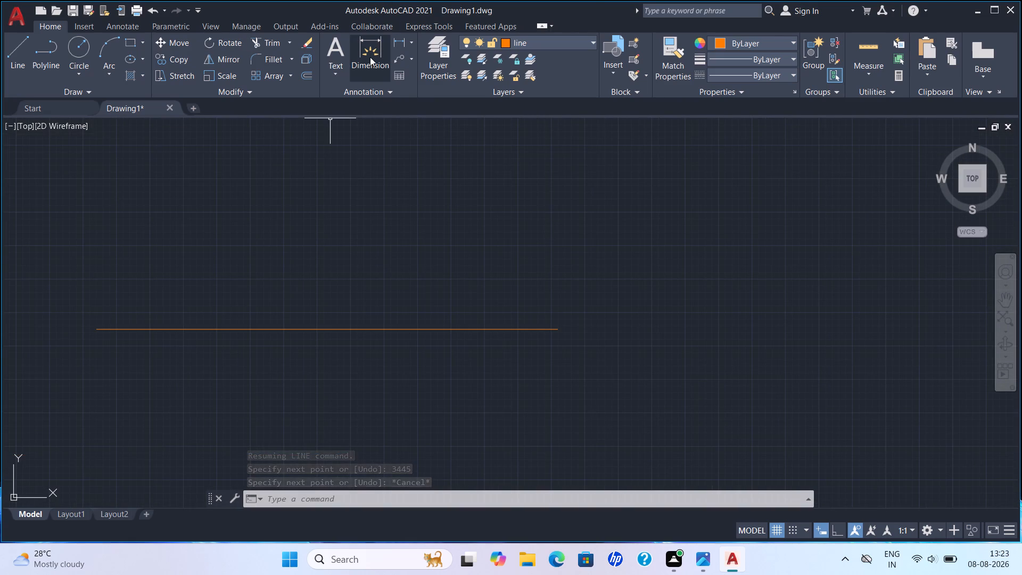
pyautogui.moveTo(370, 57); pyautogui.dragTo(377, 56)
pyautogui.click(410, 44)
pyautogui.click(403, 68)
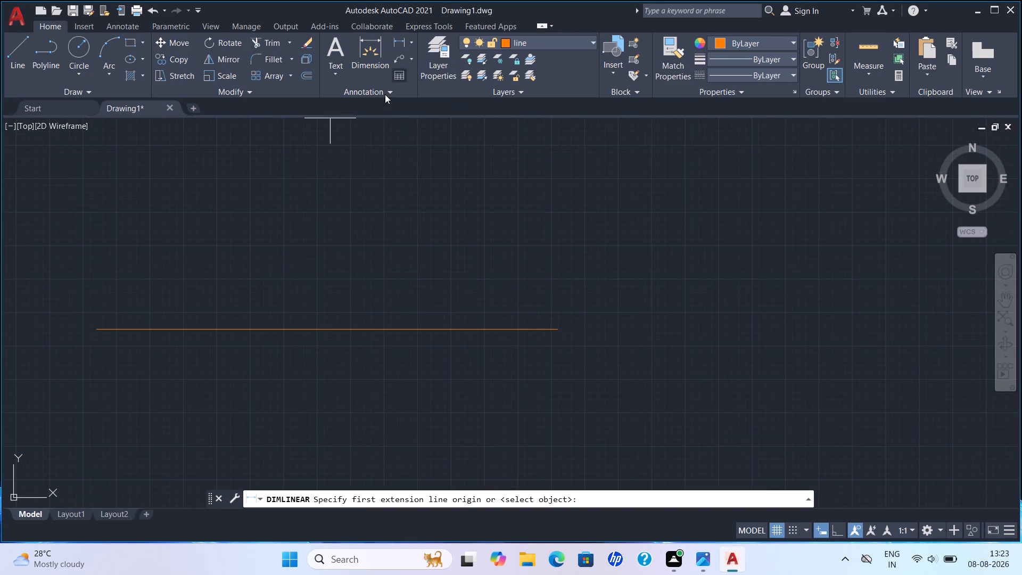
pyautogui.click(97, 331)
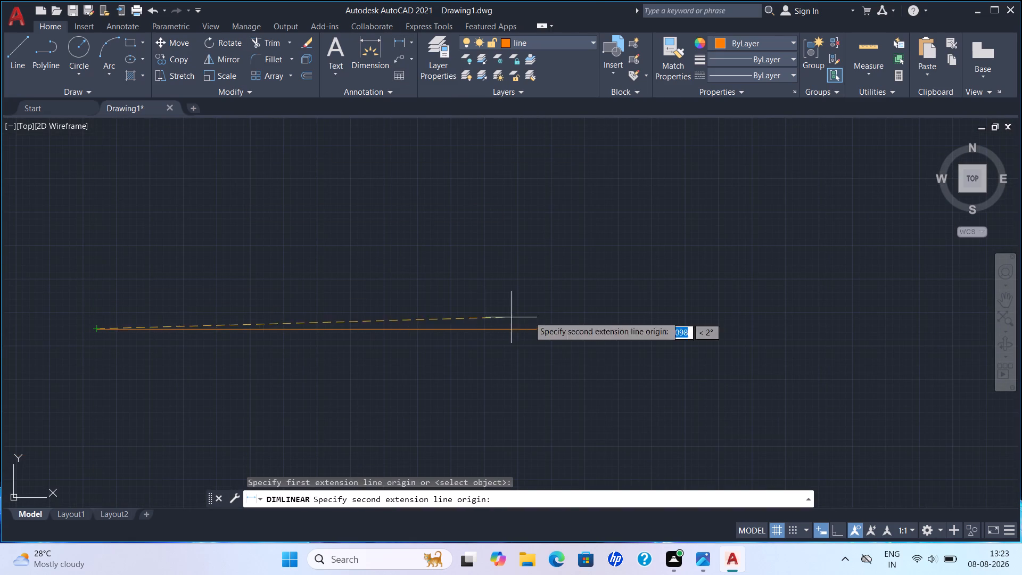
pyautogui.click(563, 326)
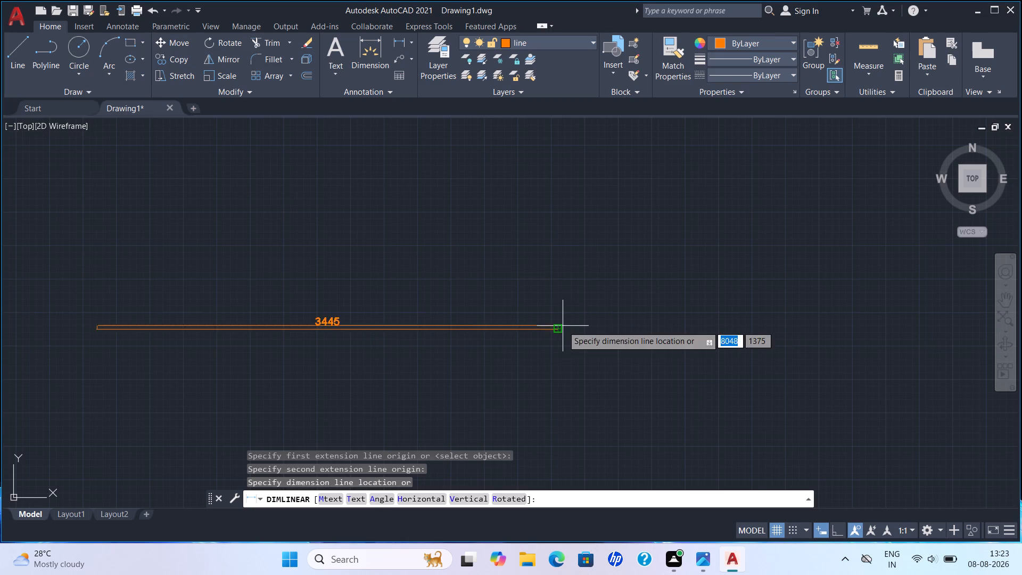
pyautogui.scroll(-1, 573, 289)
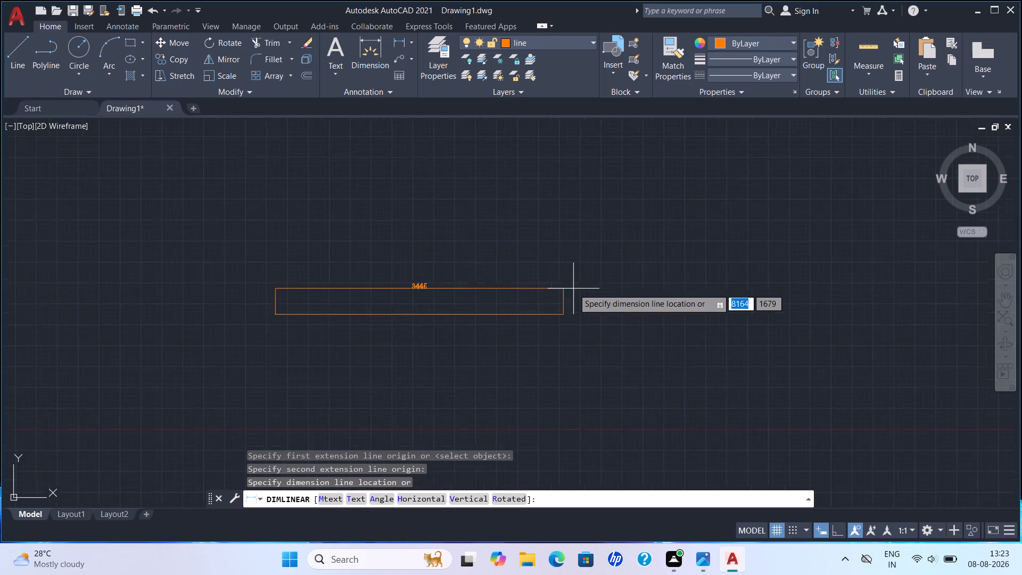
pyautogui.scroll(-1, 573, 289)
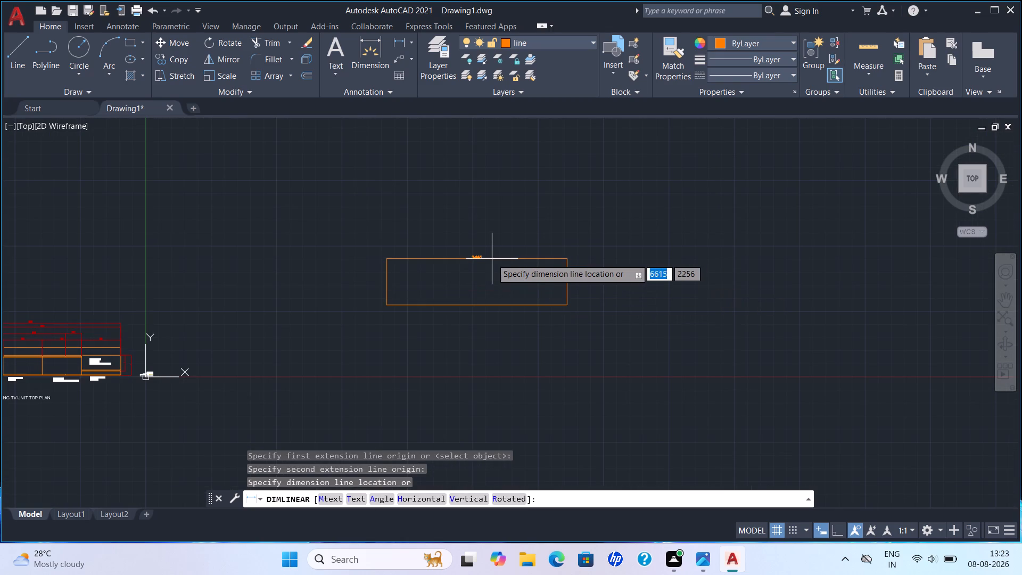
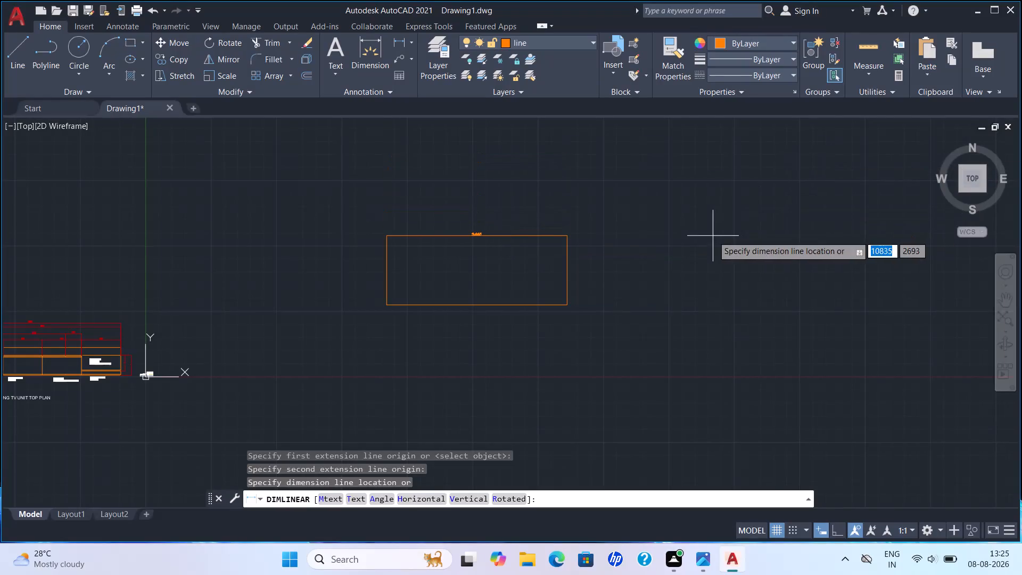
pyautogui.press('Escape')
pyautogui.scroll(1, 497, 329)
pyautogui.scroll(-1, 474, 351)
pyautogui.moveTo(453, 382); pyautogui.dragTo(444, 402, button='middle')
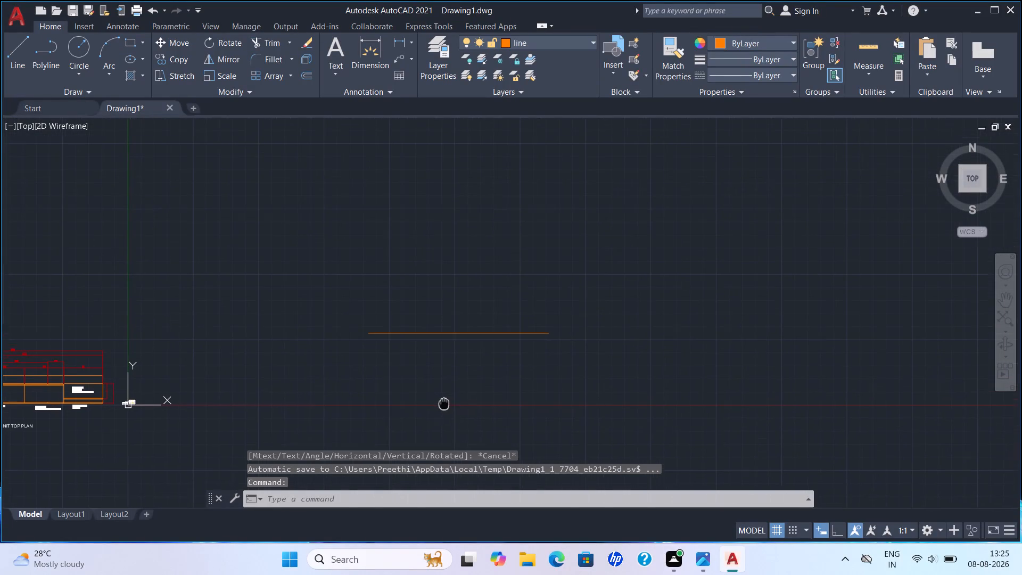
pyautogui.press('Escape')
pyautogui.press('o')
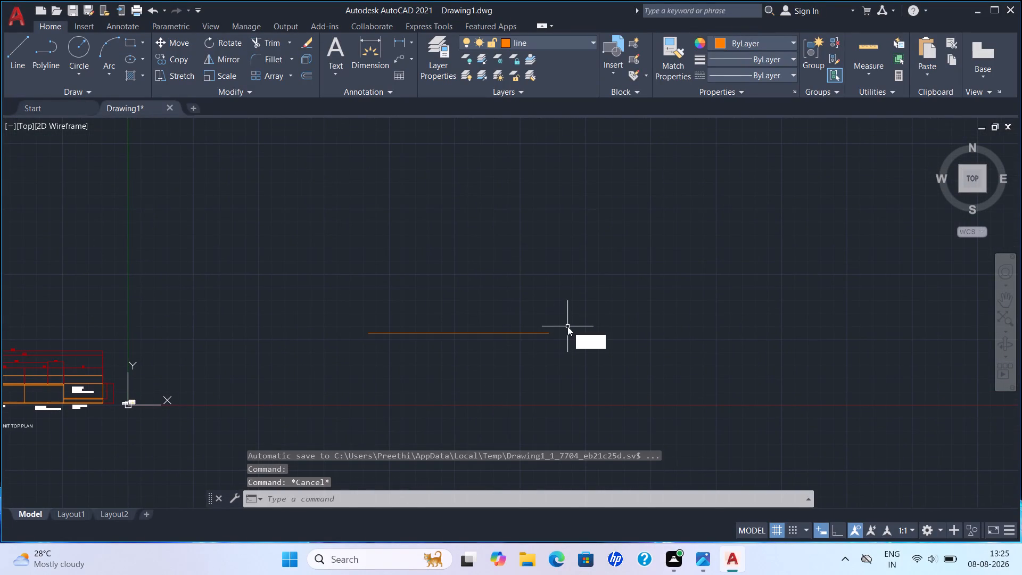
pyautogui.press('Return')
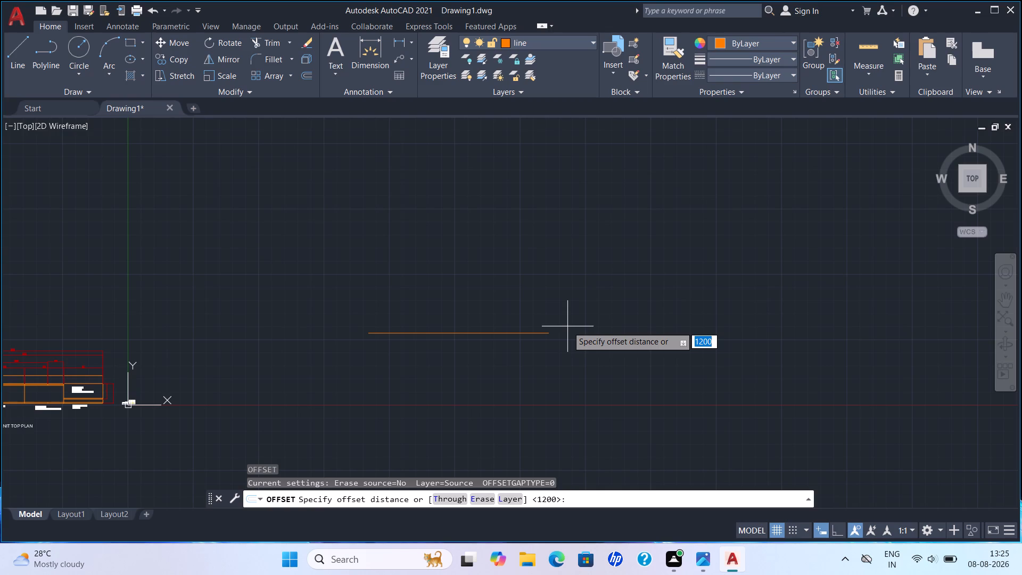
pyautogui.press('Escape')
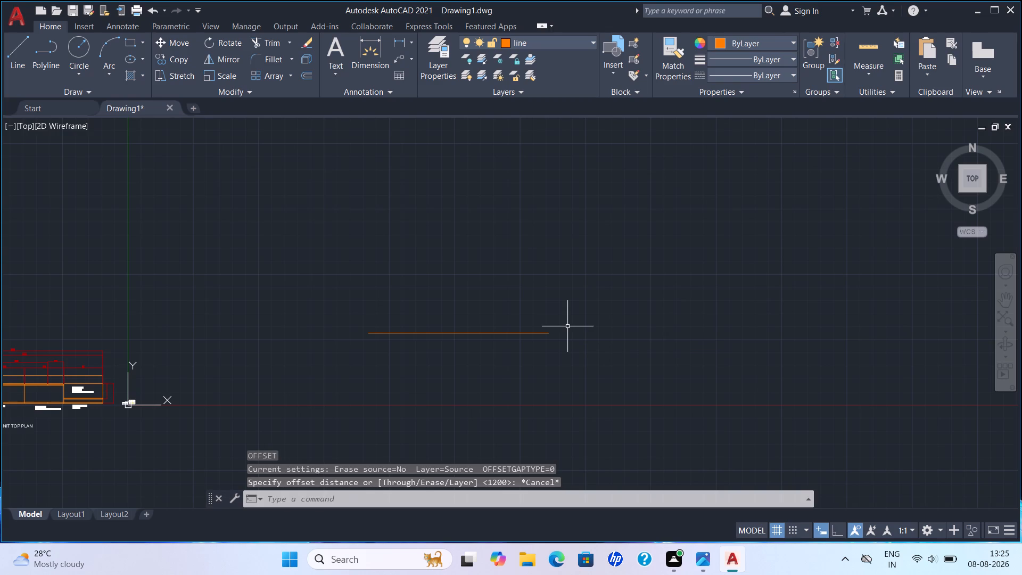
# Offset the single horizontal line upward by 430.
pyautogui.press('o')
pyautogui.press('Return')
pyautogui.press('4')
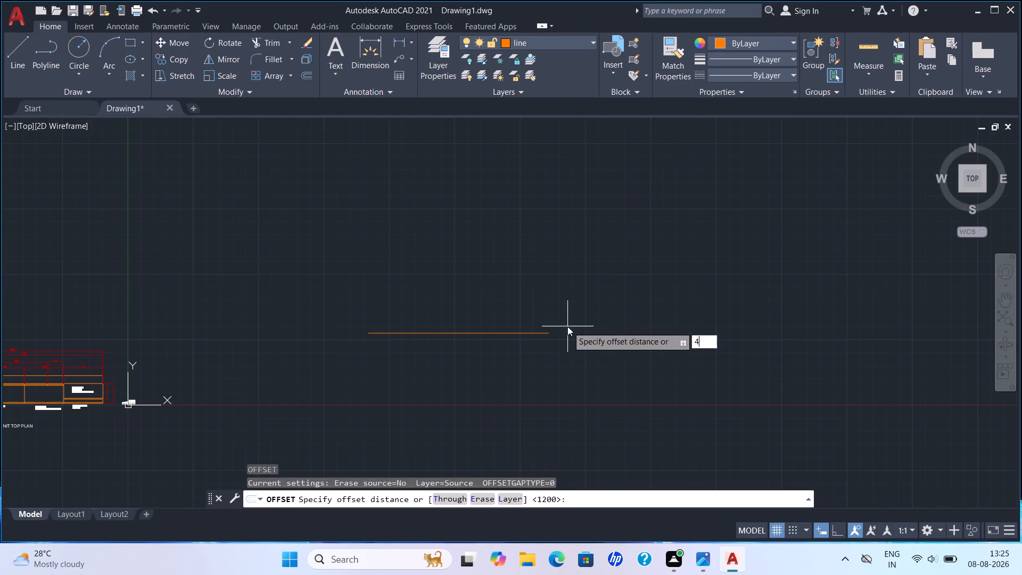
pyautogui.write('30')
pyautogui.press('Return')
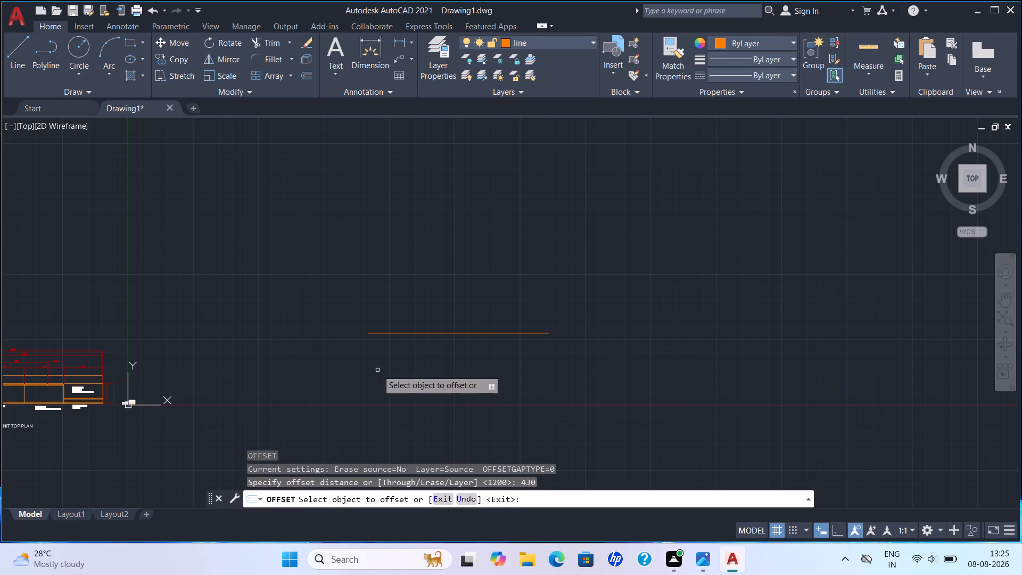
pyautogui.click(501, 334)
pyautogui.click(494, 319)
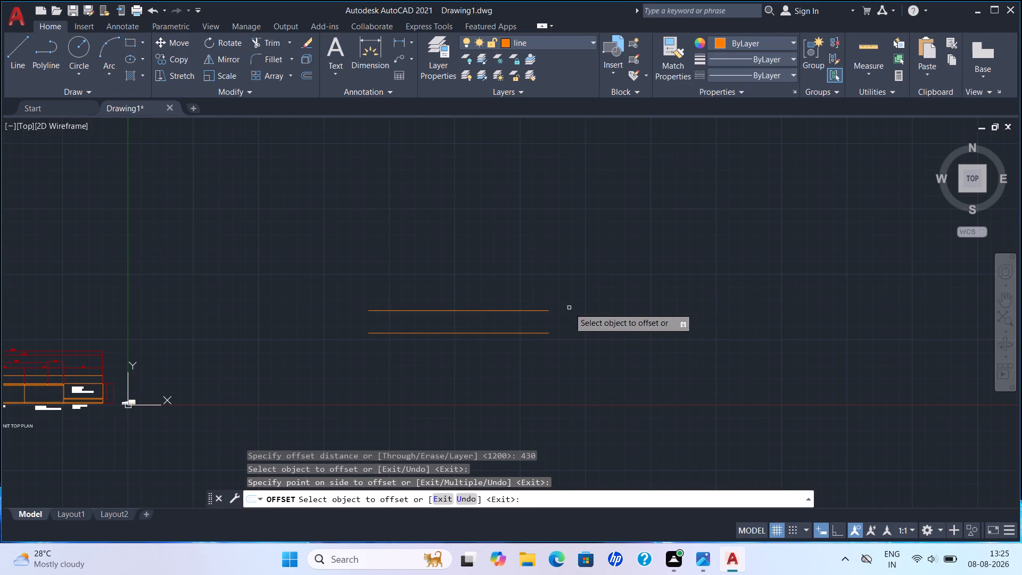
pyautogui.press('Escape')
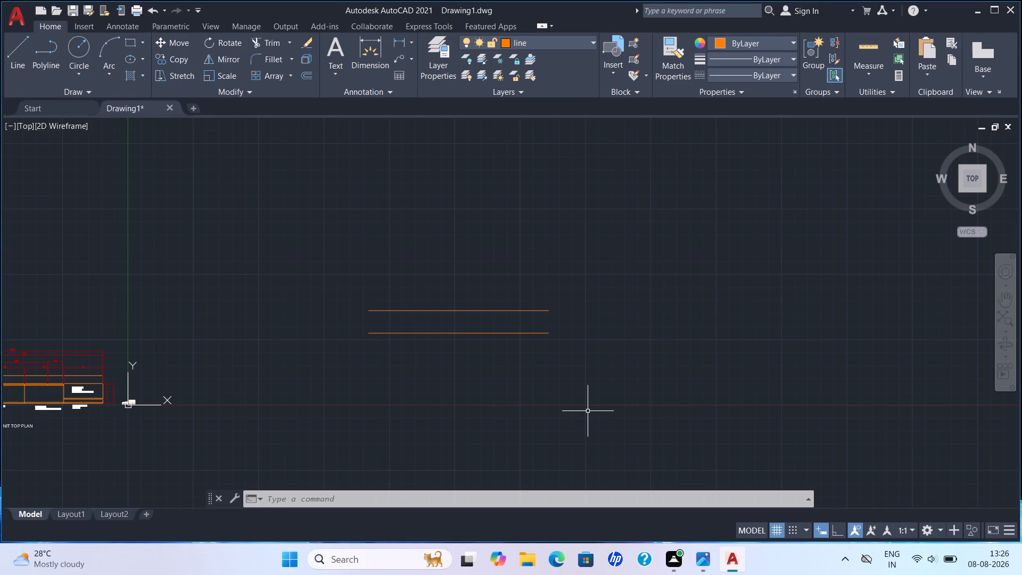
pyautogui.press('Escape')
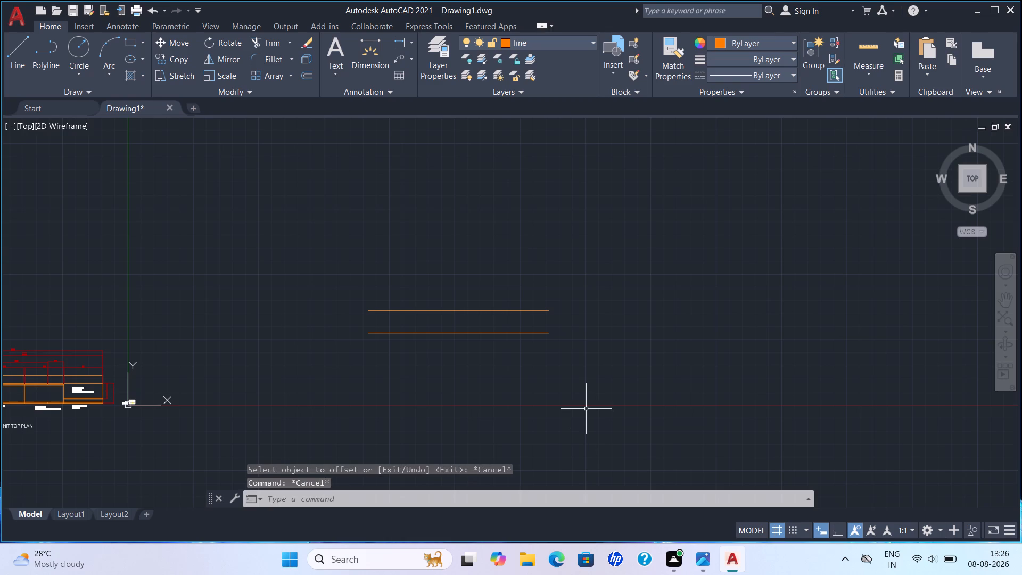
# Offset the upper horizontal line upward by 18 to form a thin double line.
pyautogui.press('o')
pyautogui.press('Return')
pyautogui.write('18')
pyautogui.press('Return')
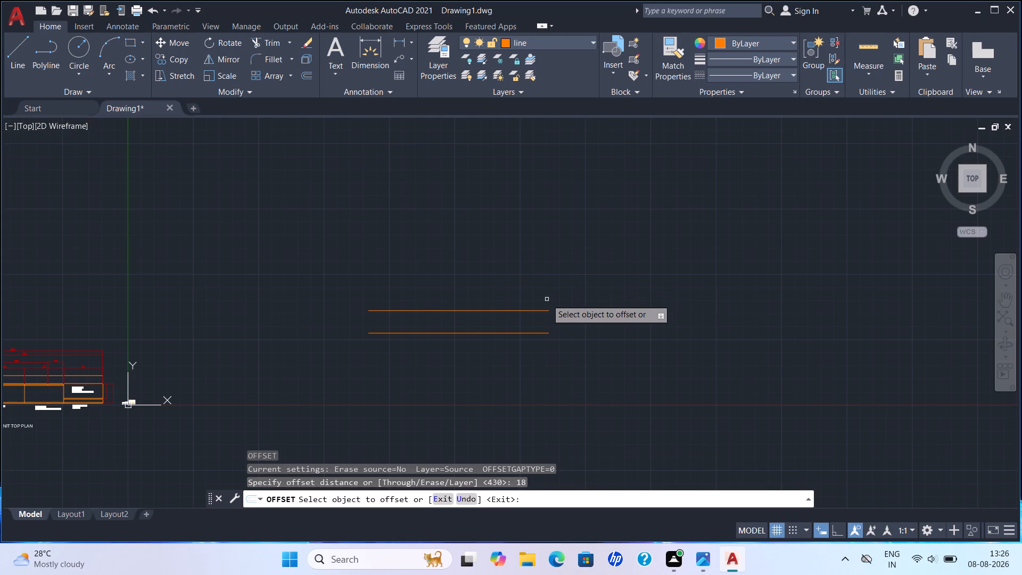
pyautogui.moveTo(545, 309); pyautogui.dragTo(545, 298)
pyautogui.click(544, 280)
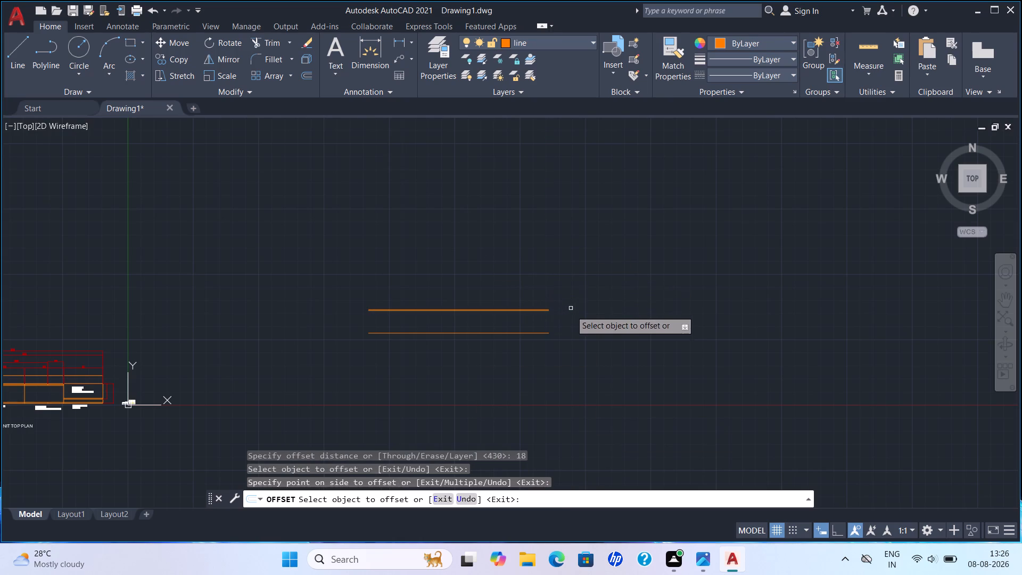
pyautogui.scroll(3, 508, 297)
pyautogui.press('Escape')
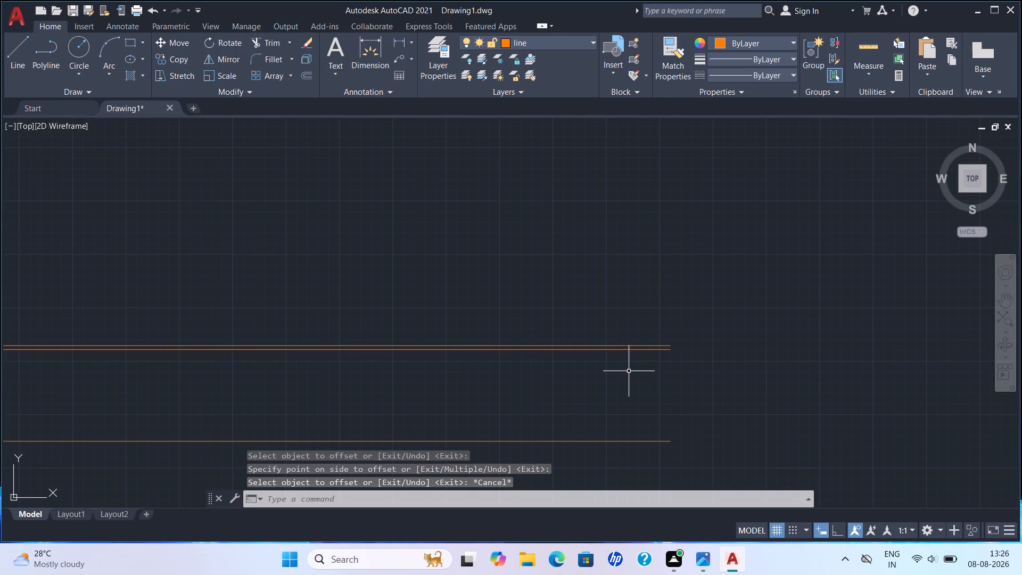
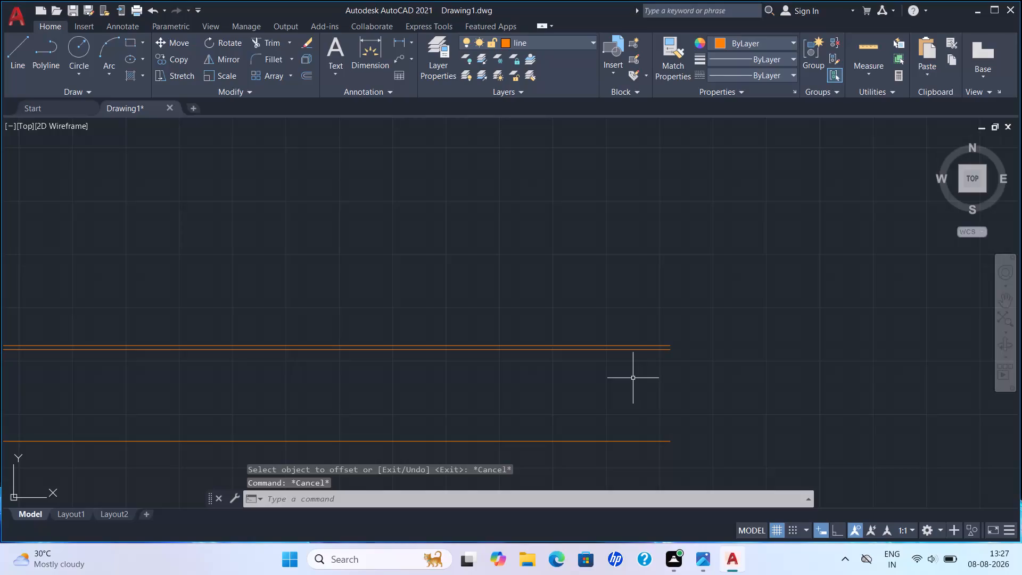
# Offset the top line of the thin double line upward by 250.
pyautogui.scroll(-1, 666, 346)
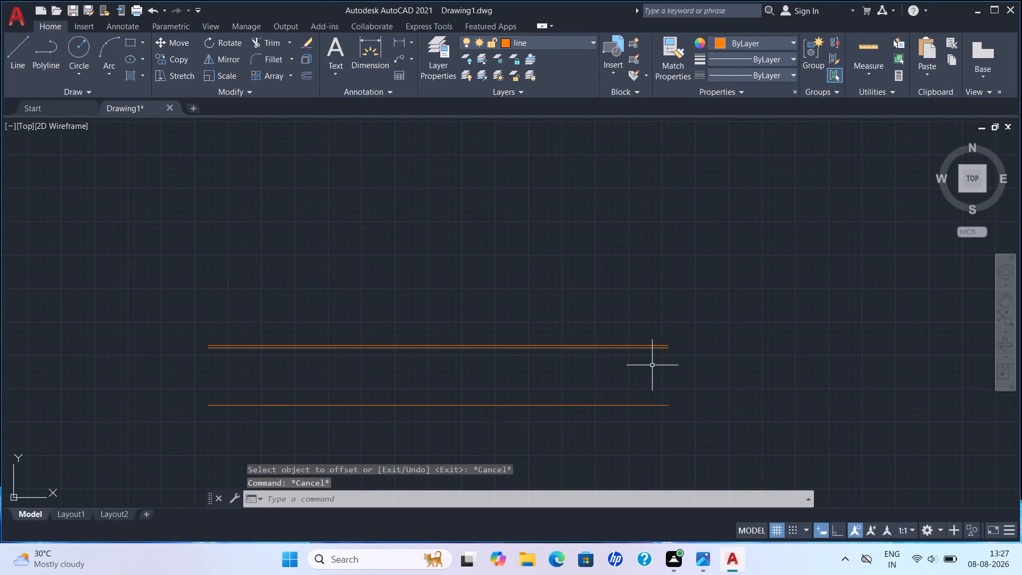
pyautogui.press('Escape')
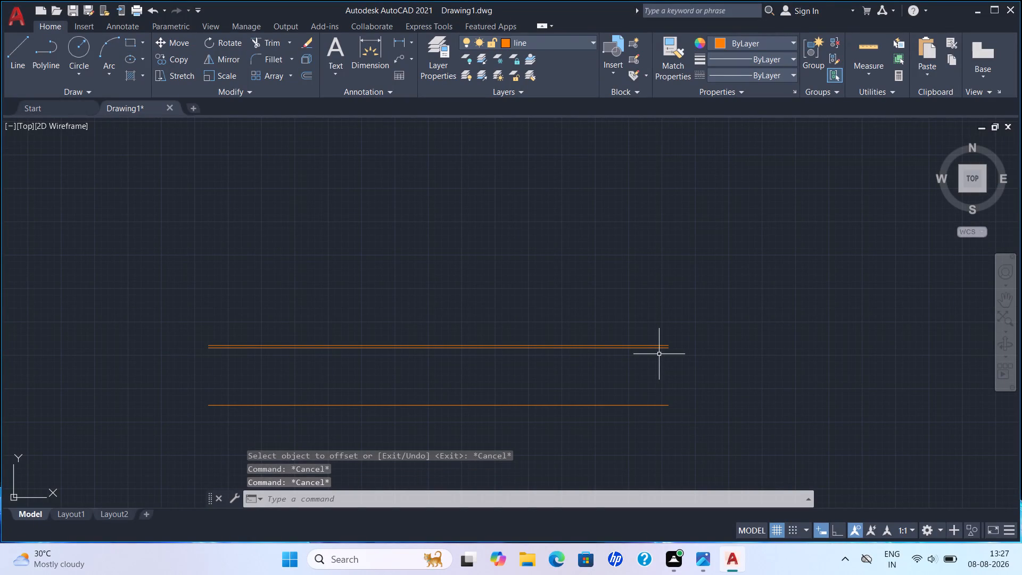
pyautogui.press('o')
pyautogui.press('Return')
pyautogui.write('250')
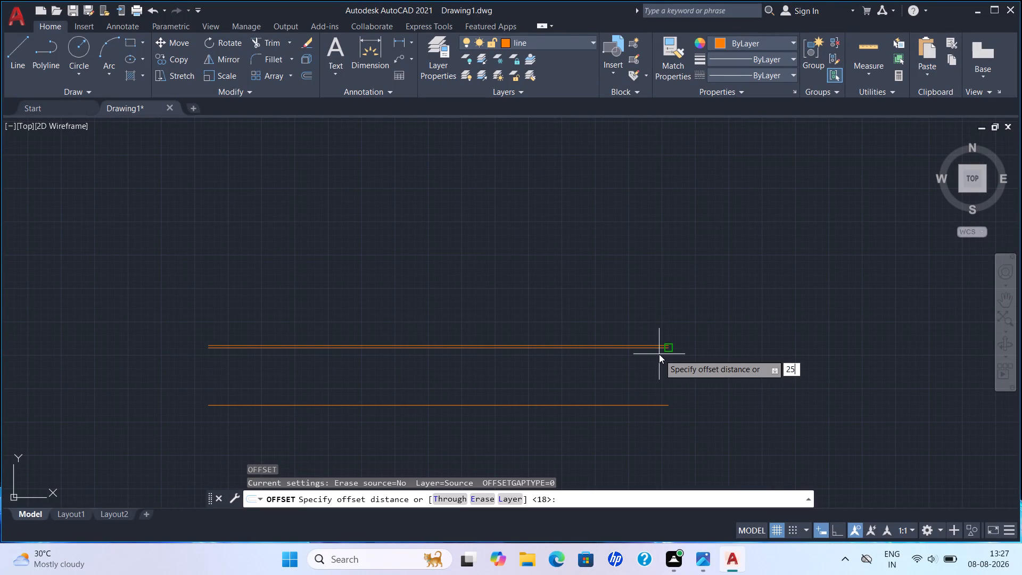
pyautogui.press('Return')
pyautogui.scroll(2, 675, 351)
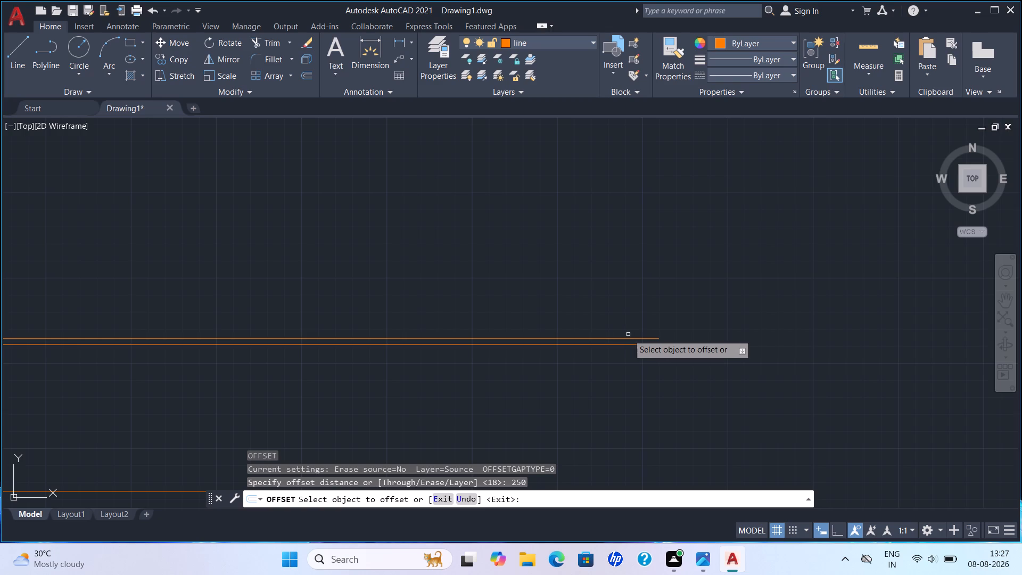
pyautogui.click(637, 337)
pyautogui.moveTo(641, 315); pyautogui.dragTo(646, 315)
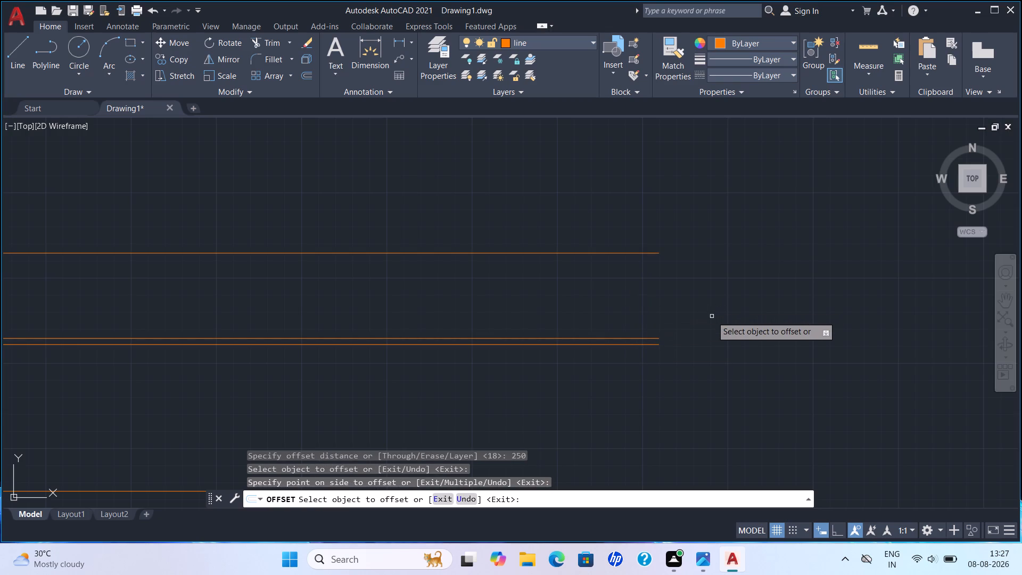
pyautogui.scroll(-1, 705, 321)
pyautogui.press('Escape')
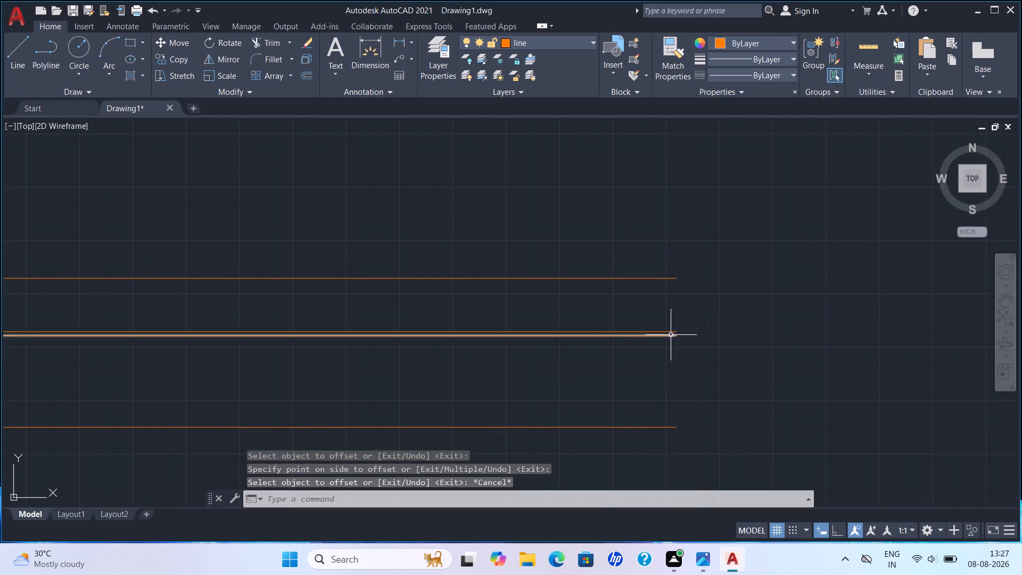
pyautogui.scroll(-1, 663, 334)
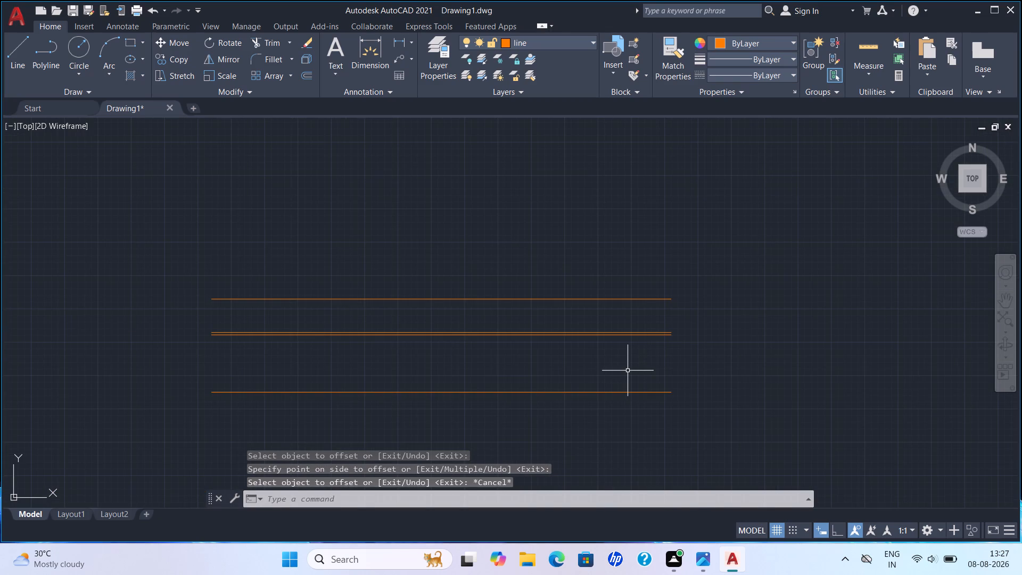
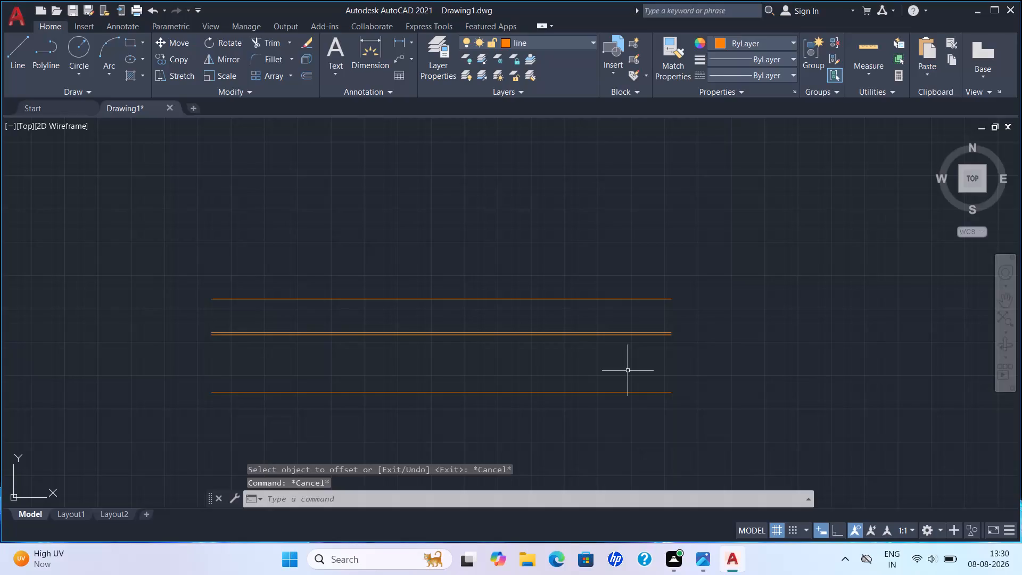
# Offset the uppermost horizontal line of the new view upward by 1930.
pyautogui.press('o')
pyautogui.press('Return')
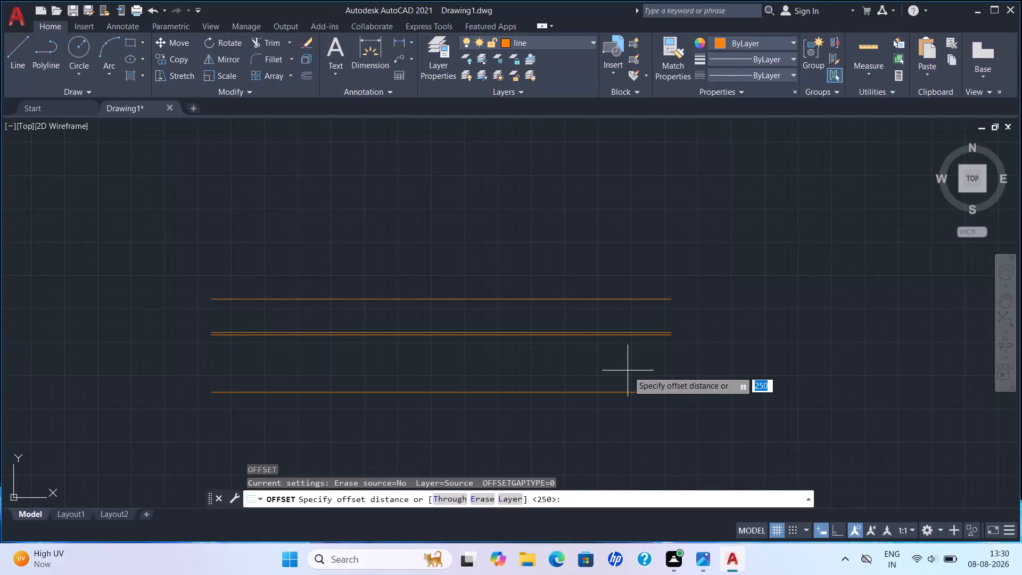
pyautogui.press('1')
pyautogui.write('930')
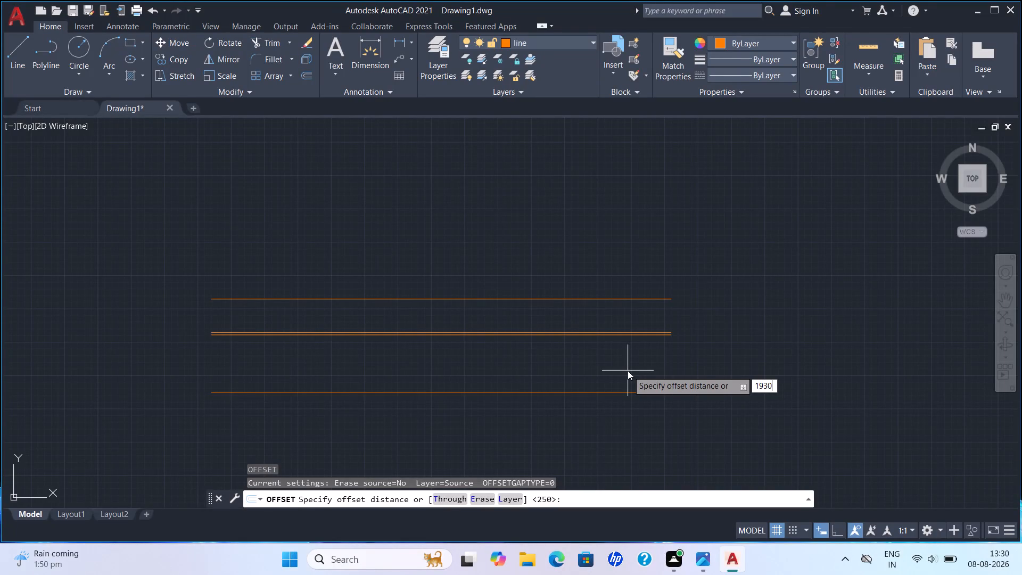
pyautogui.press('Return')
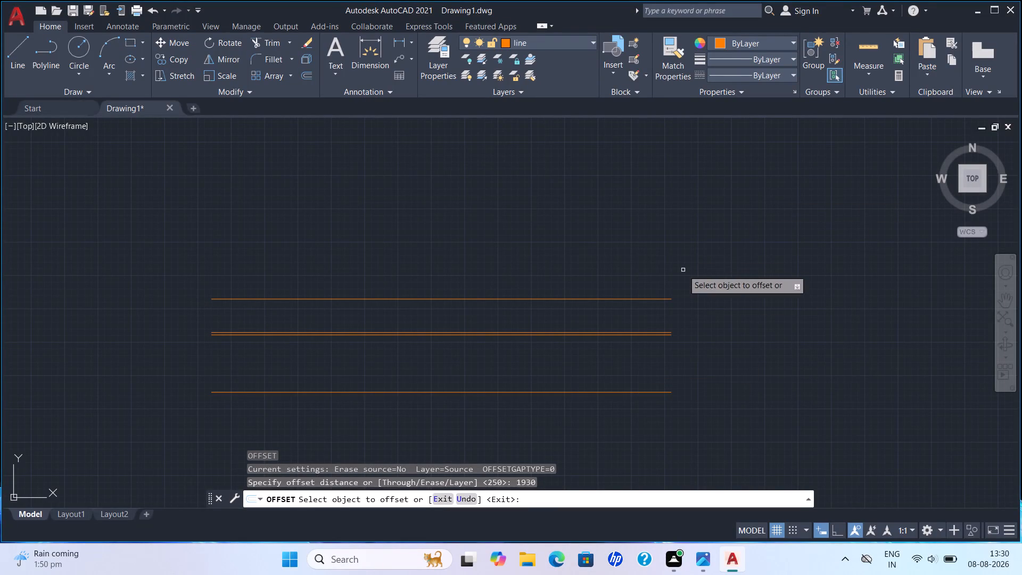
pyautogui.click(652, 298)
pyautogui.click(649, 268)
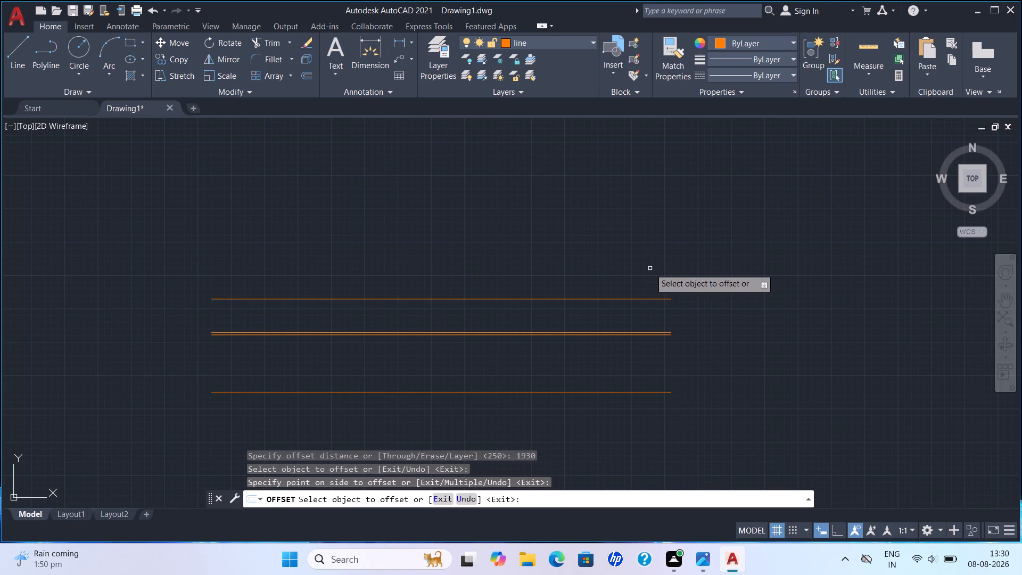
pyautogui.scroll(-3, 648, 283)
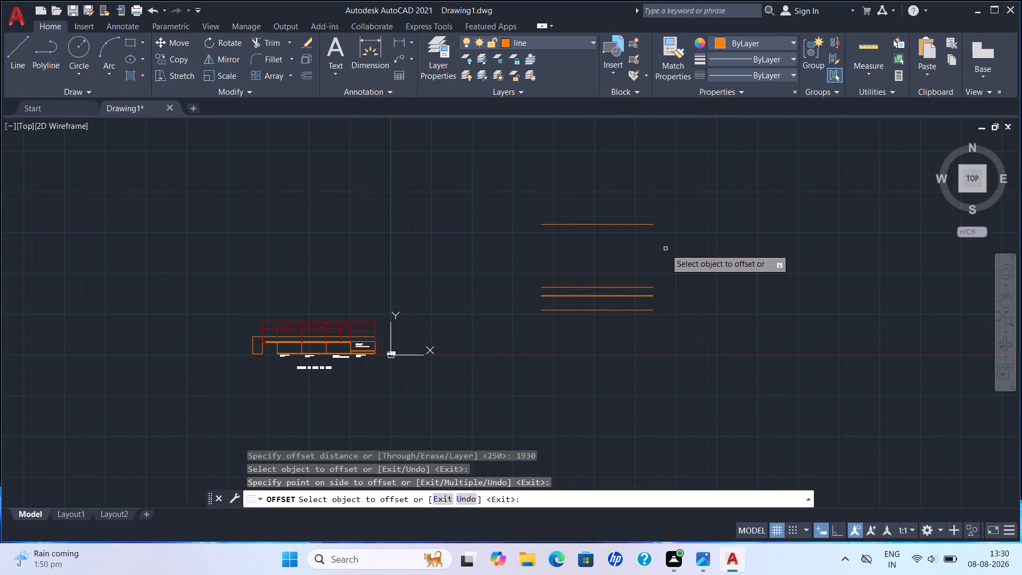
pyautogui.press('Escape')
# Offset the new topmost horizontal line upward by 50 to form the top board thickness.
pyautogui.press('o')
pyautogui.press('Return')
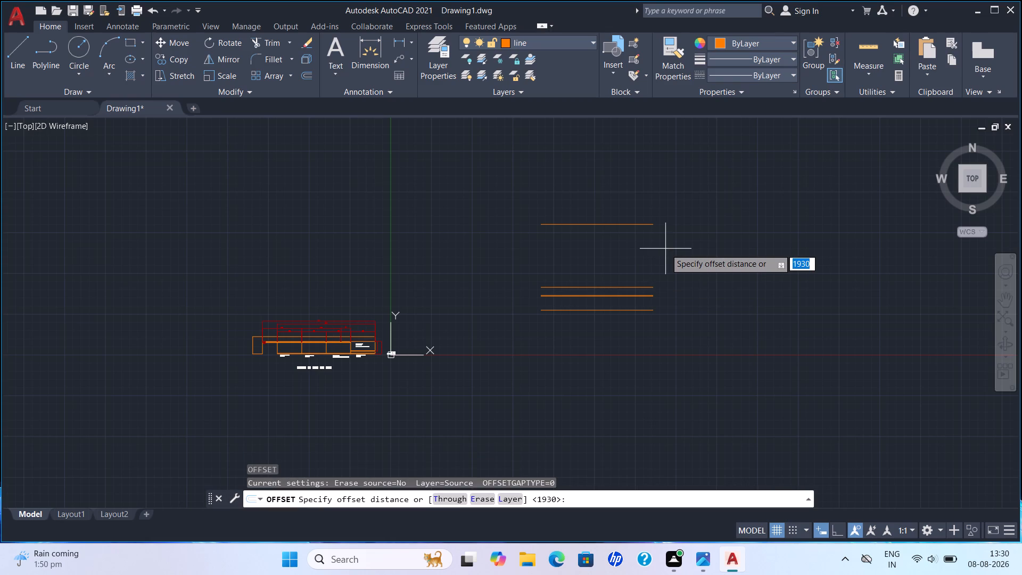
pyautogui.write('50')
pyautogui.press('Return')
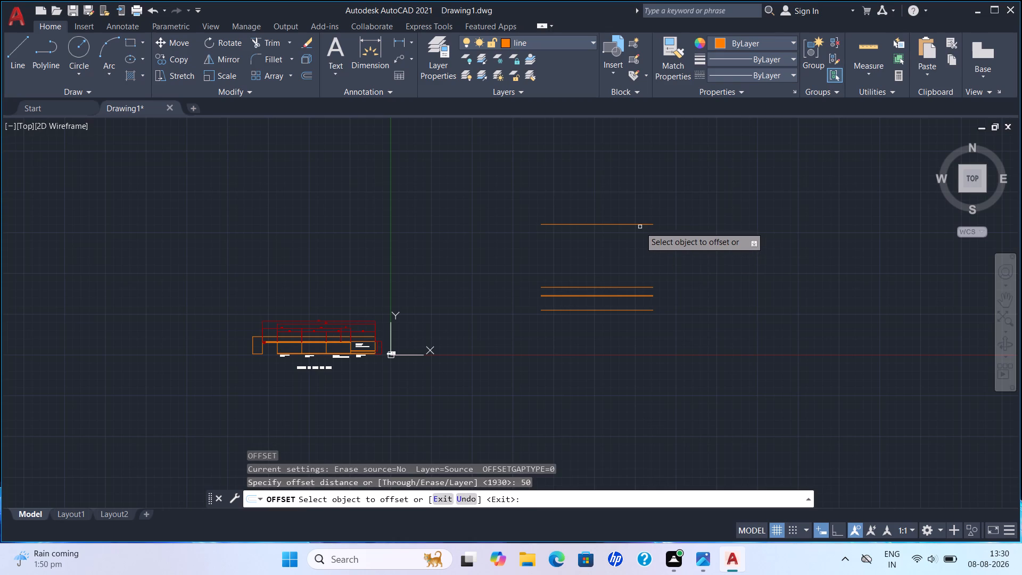
pyautogui.moveTo(639, 225); pyautogui.dragTo(639, 217)
pyautogui.click(639, 199)
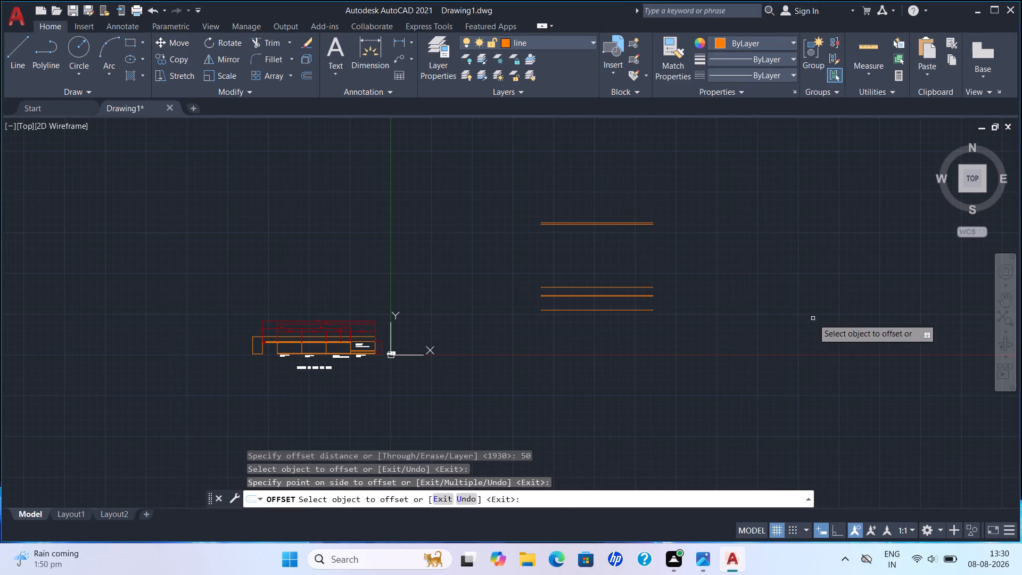
pyautogui.press('Escape')
# Draw a vertical line from the right end of the bottom line up to the upper line of the thin double line.
pyautogui.press('l')
pyautogui.press('Return')
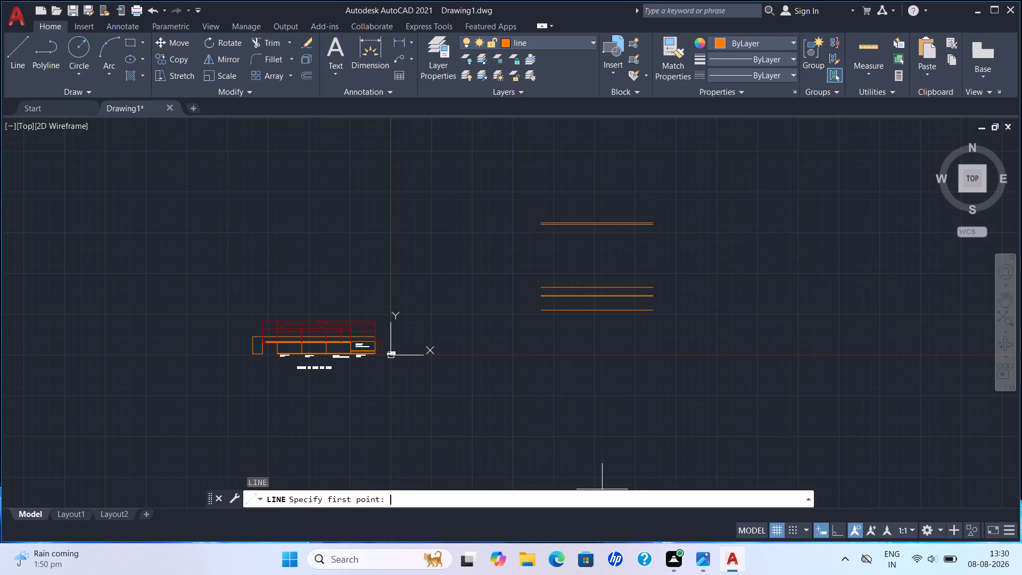
pyautogui.scroll(-1, 447, 573)
pyautogui.scroll(2, 498, 552)
pyautogui.scroll(-2, 275, 574)
pyautogui.scroll(1, 73, 546)
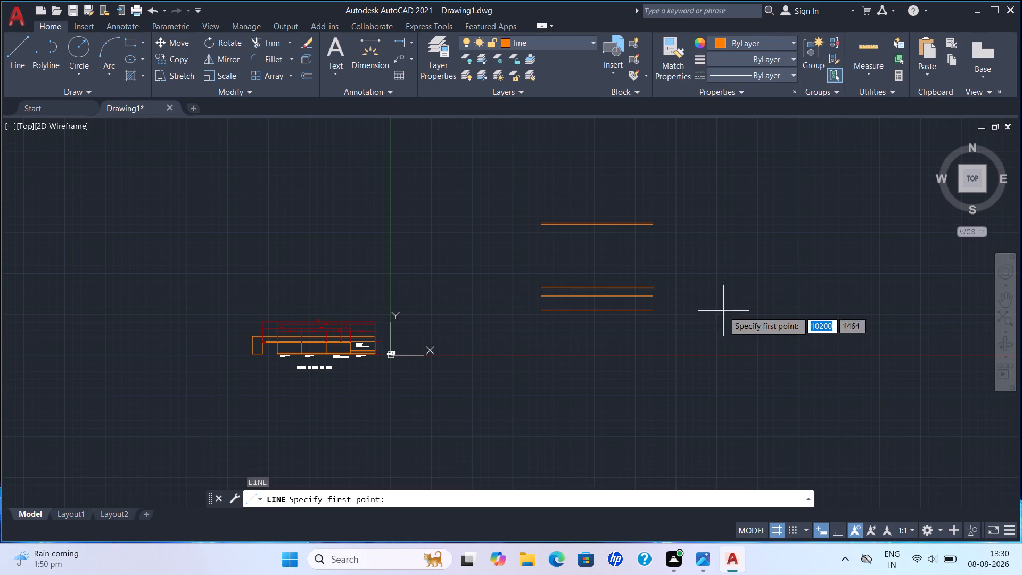
pyautogui.scroll(3, 685, 302)
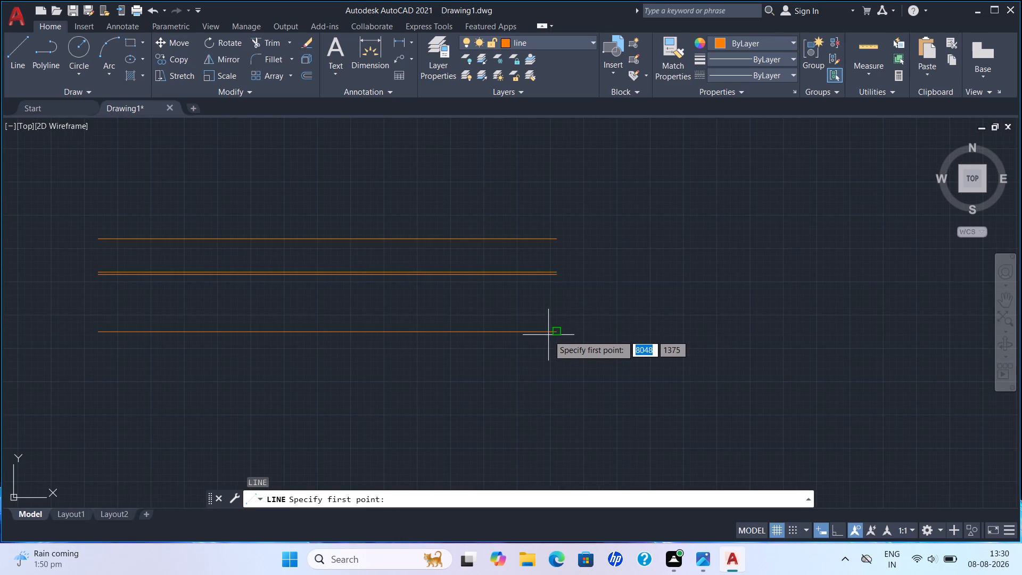
pyautogui.scroll(4, 555, 329)
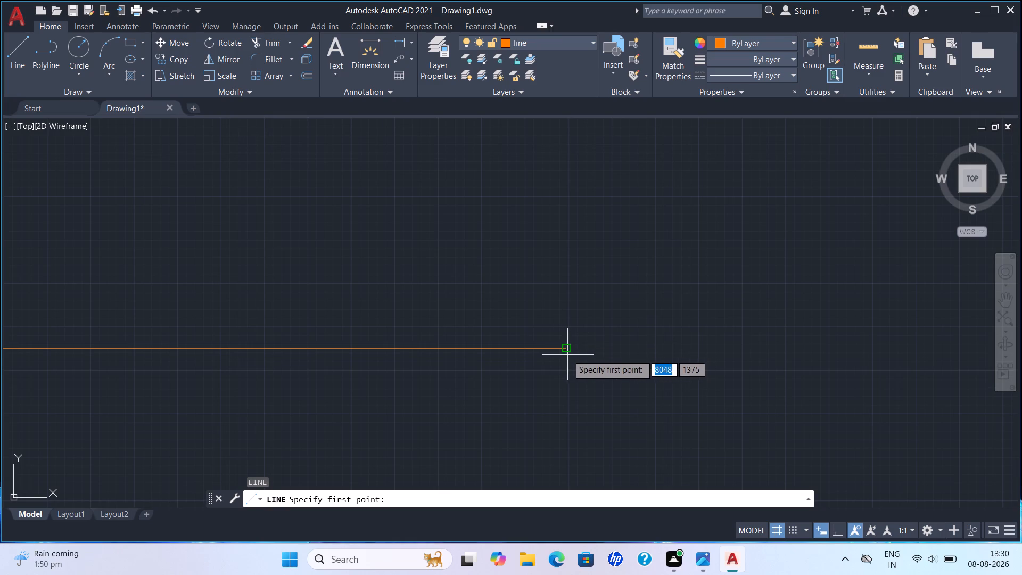
pyautogui.moveTo(568, 347); pyautogui.dragTo(568, 337)
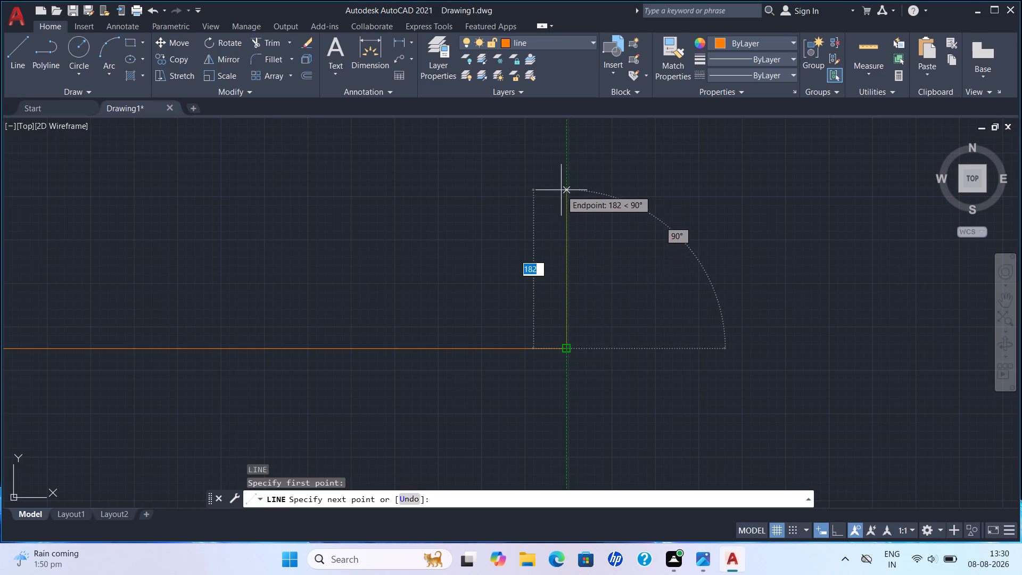
pyautogui.moveTo(561, 190); pyautogui.dragTo(567, 390, button='middle')
pyautogui.scroll(1, 574, 363)
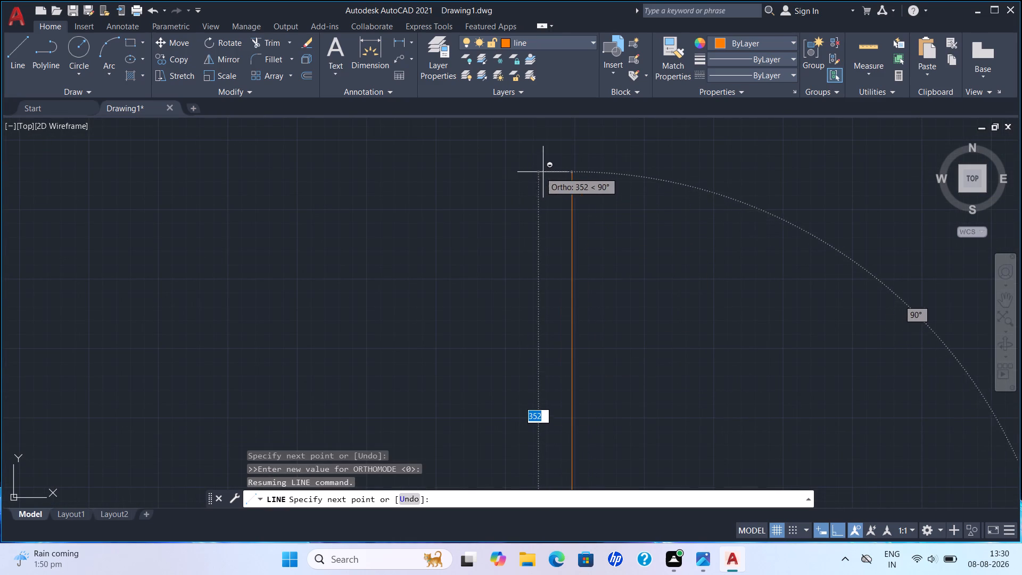
pyautogui.scroll(-1, 548, 166)
pyautogui.moveTo(548, 166); pyautogui.dragTo(549, 312, button='middle')
pyautogui.scroll(1, 558, 284)
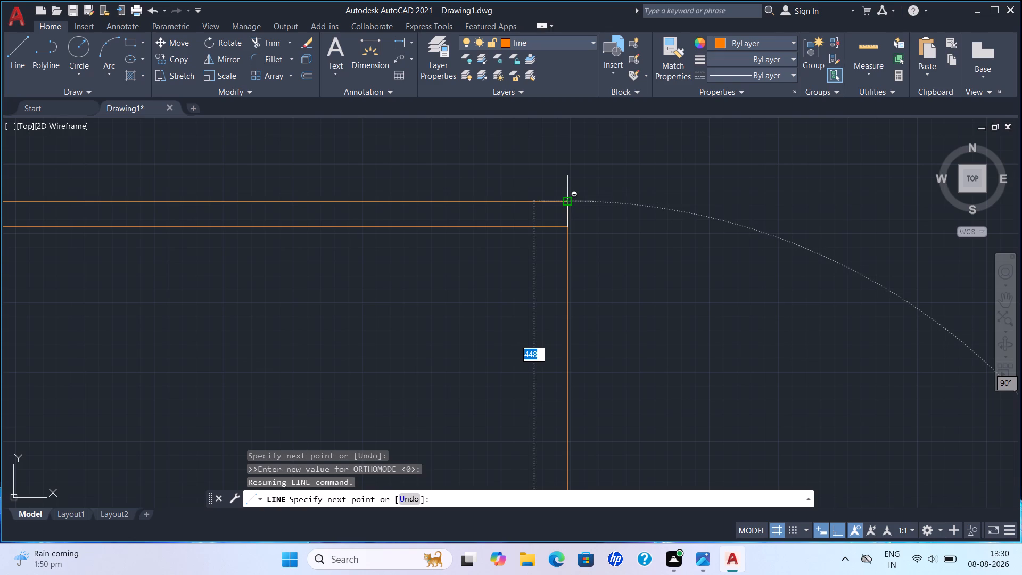
pyautogui.click(567, 201)
pyautogui.press('Escape')
# Extend the right vertical line upward through the intermediate lines to the topmost horizontal line of the view.
pyautogui.scroll(-4, 618, 203)
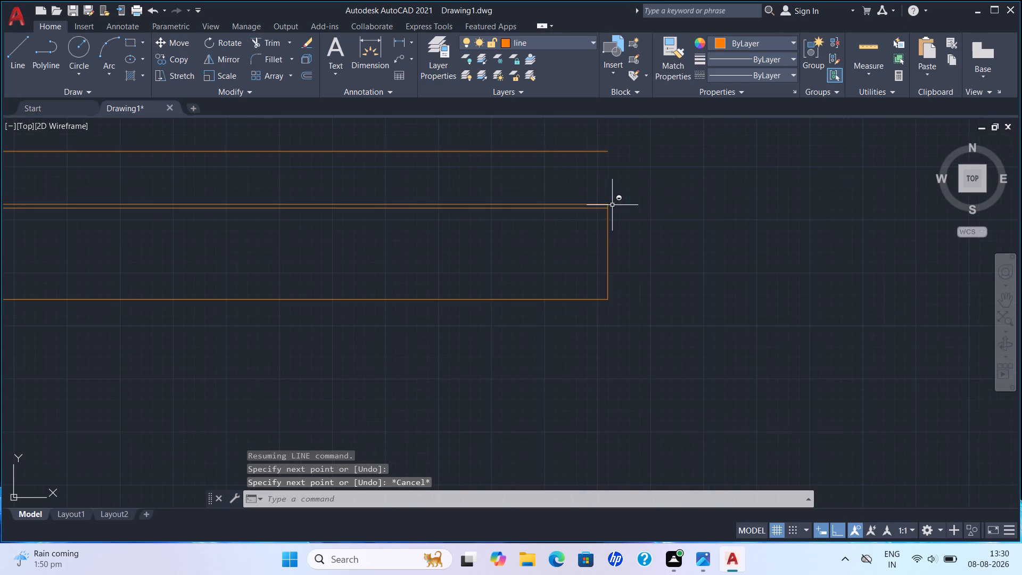
pyautogui.scroll(2, 609, 207)
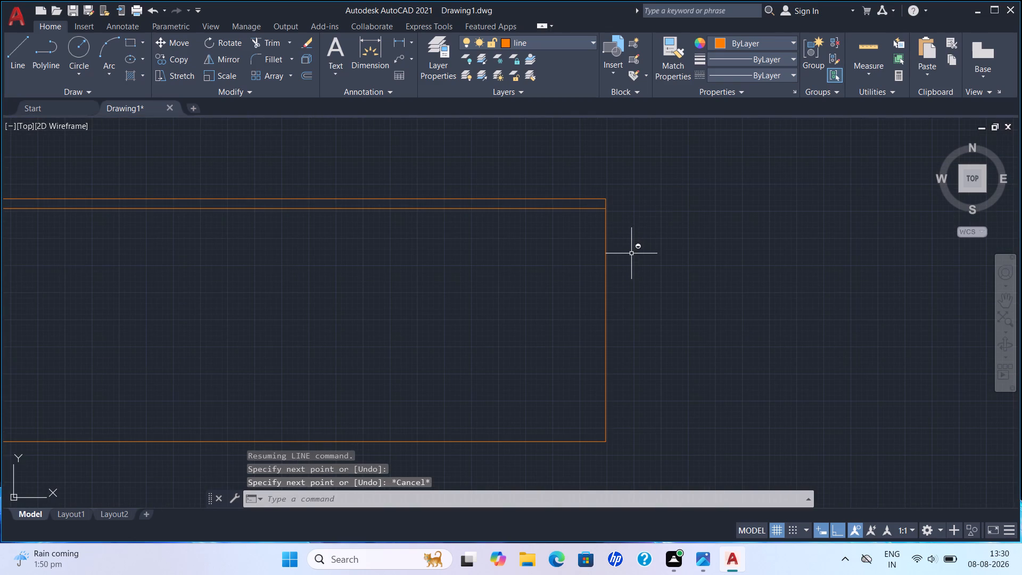
pyautogui.press('Escape')
pyautogui.write('EXTE')
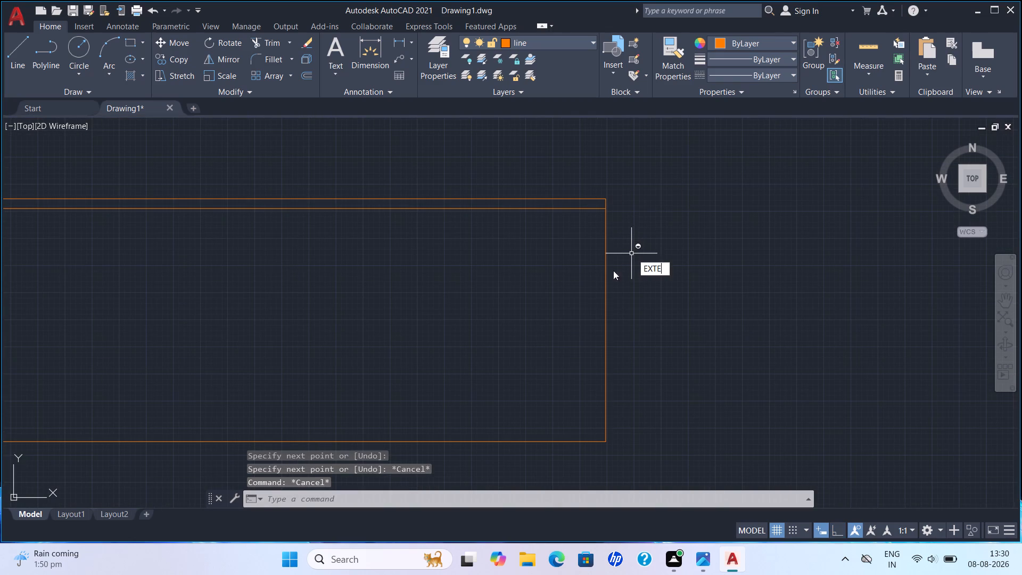
pyautogui.click(735, 277)
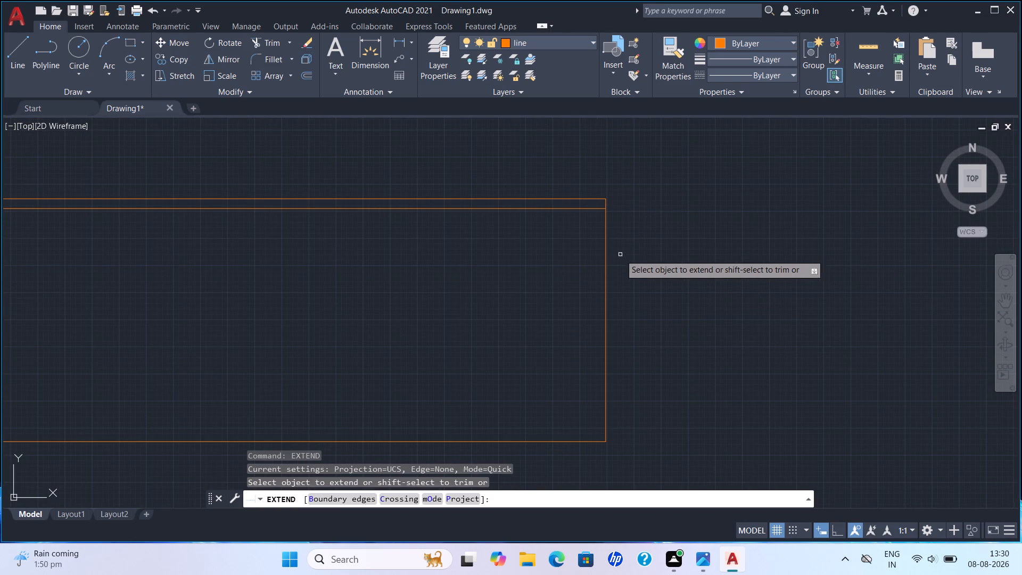
pyautogui.scroll(-3, 600, 243)
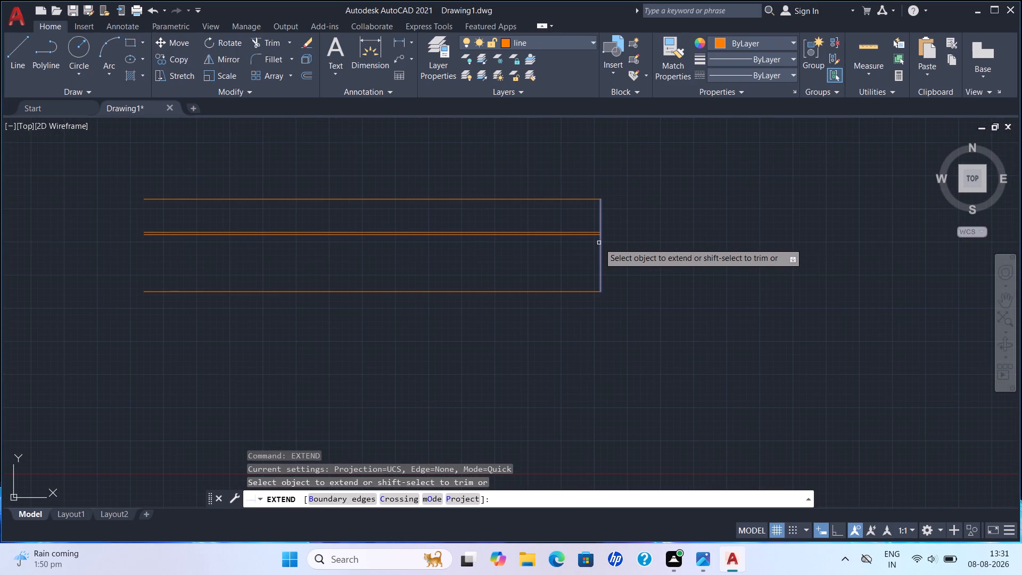
pyautogui.click(599, 243)
pyautogui.scroll(3, 621, 213)
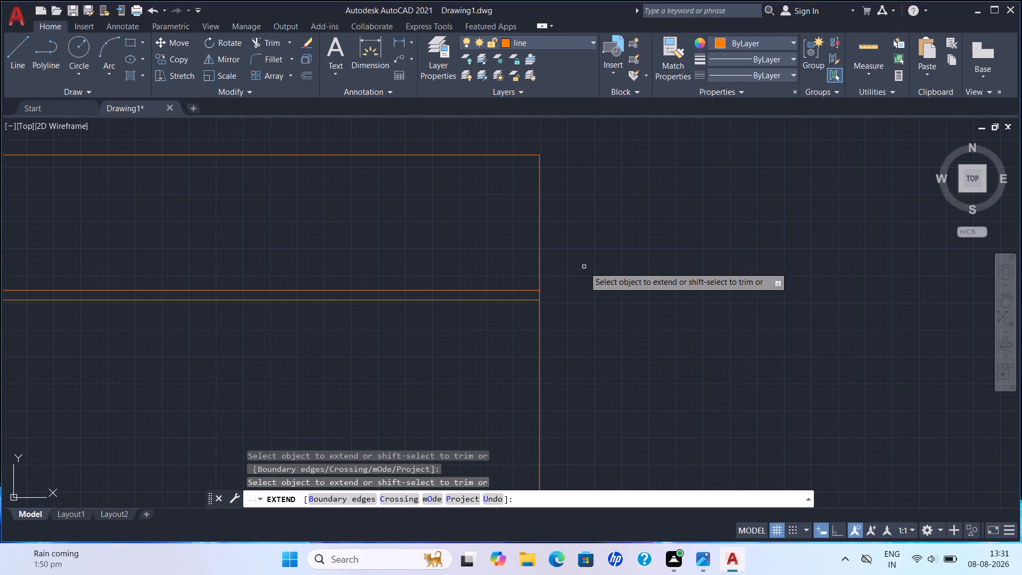
pyautogui.scroll(-2, 753, 242)
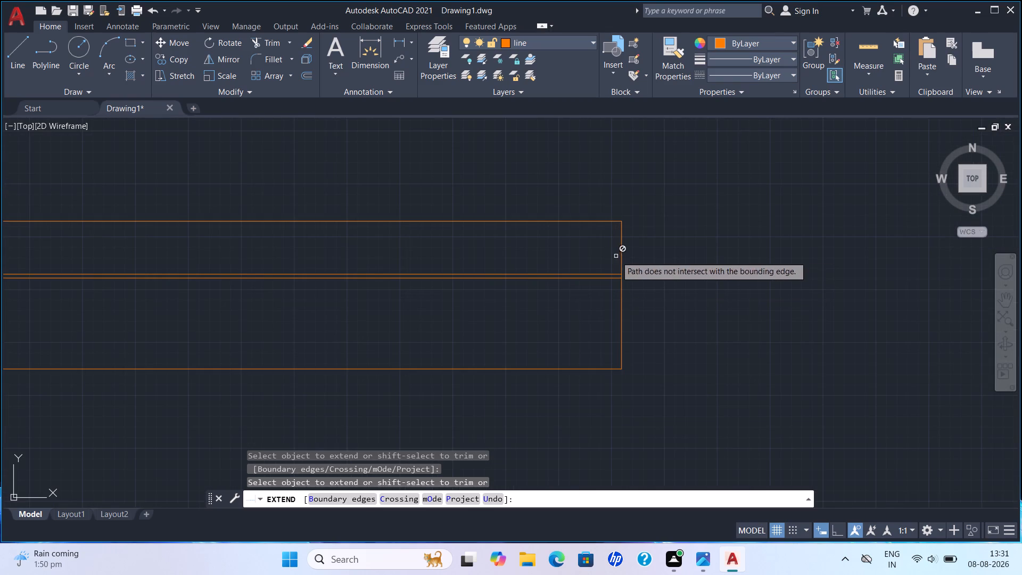
pyautogui.scroll(1, 616, 256)
pyautogui.scroll(-2, 615, 264)
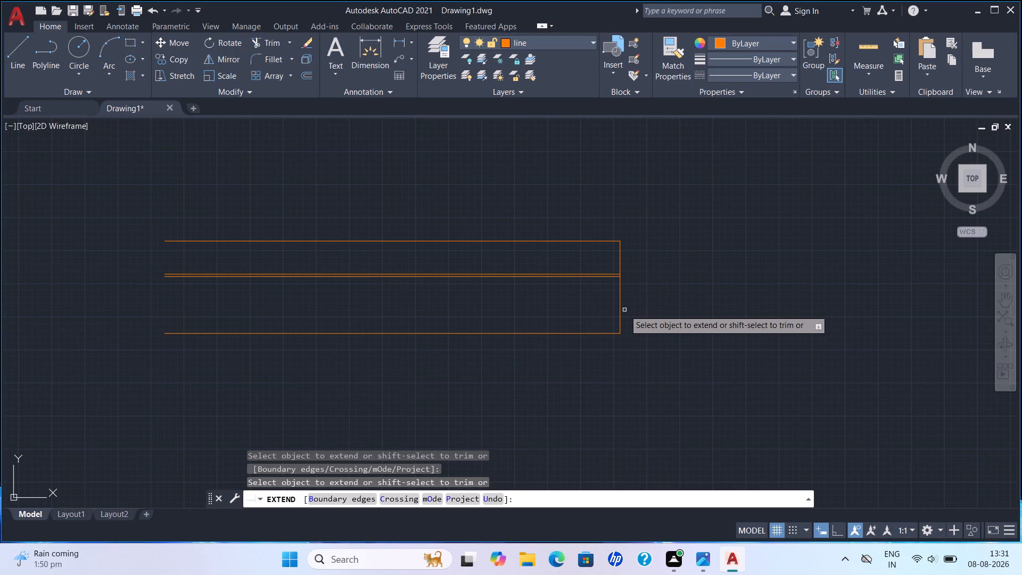
pyautogui.scroll(3, 612, 326)
pyautogui.scroll(-2, 628, 293)
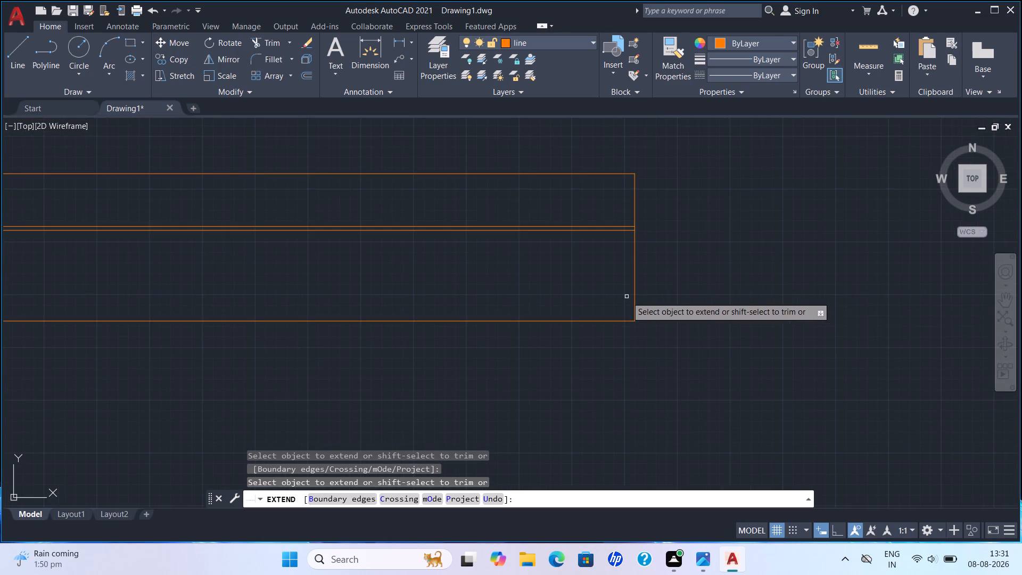
pyautogui.scroll(-4, 605, 300)
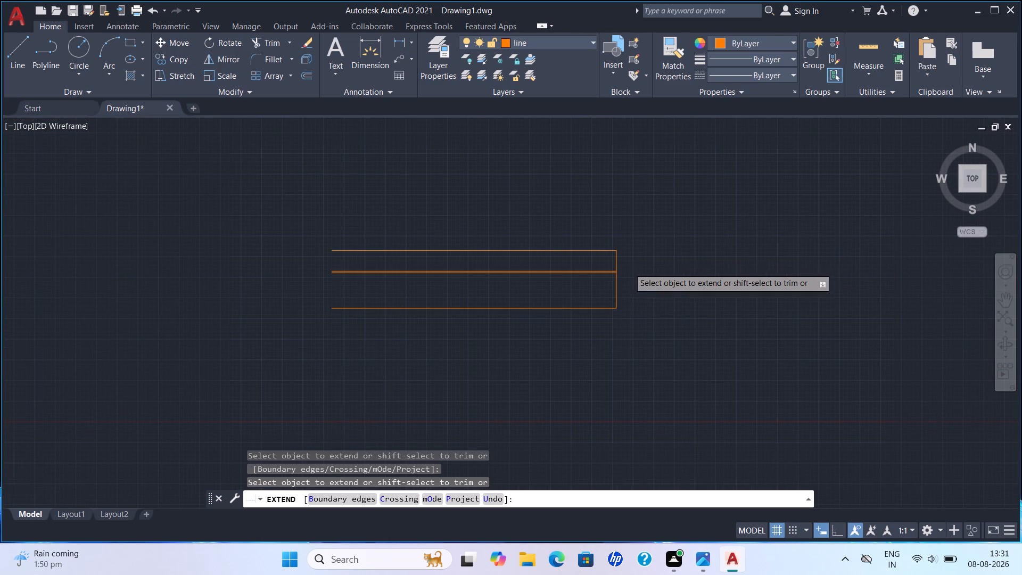
pyautogui.scroll(-2, 629, 268)
pyautogui.scroll(2, 636, 255)
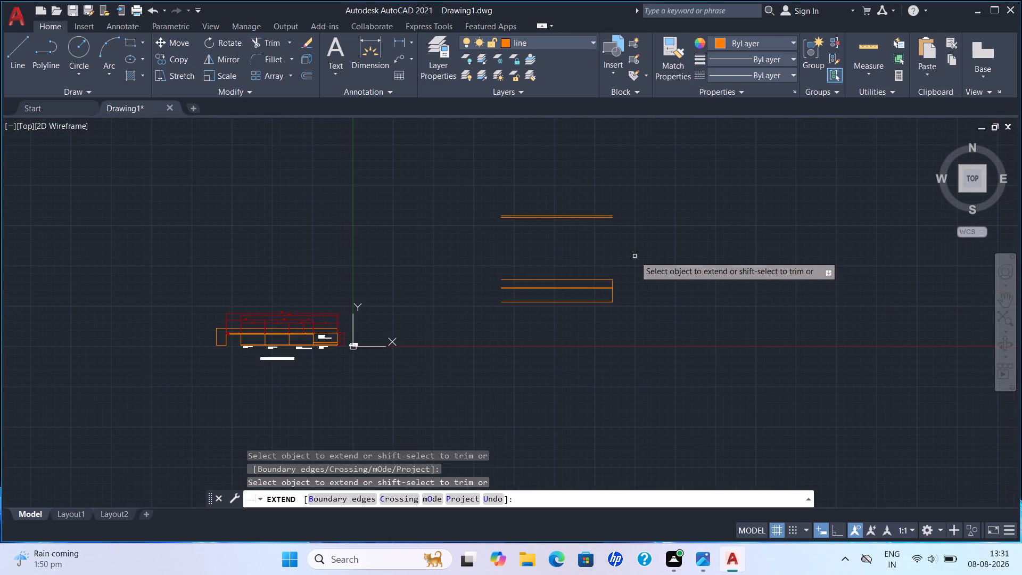
pyautogui.scroll(1, 632, 258)
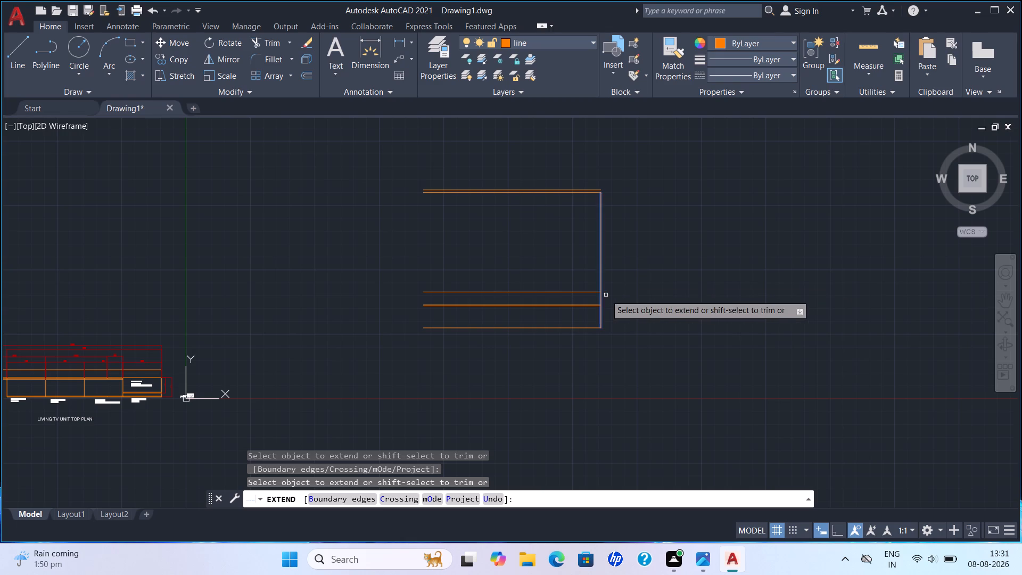
pyautogui.click(601, 303)
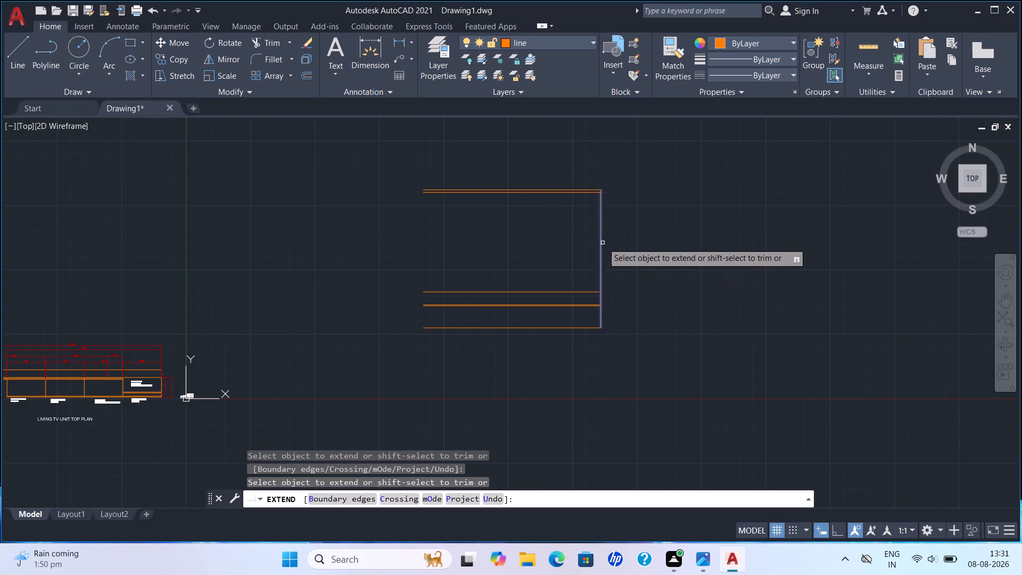
pyautogui.click(602, 223)
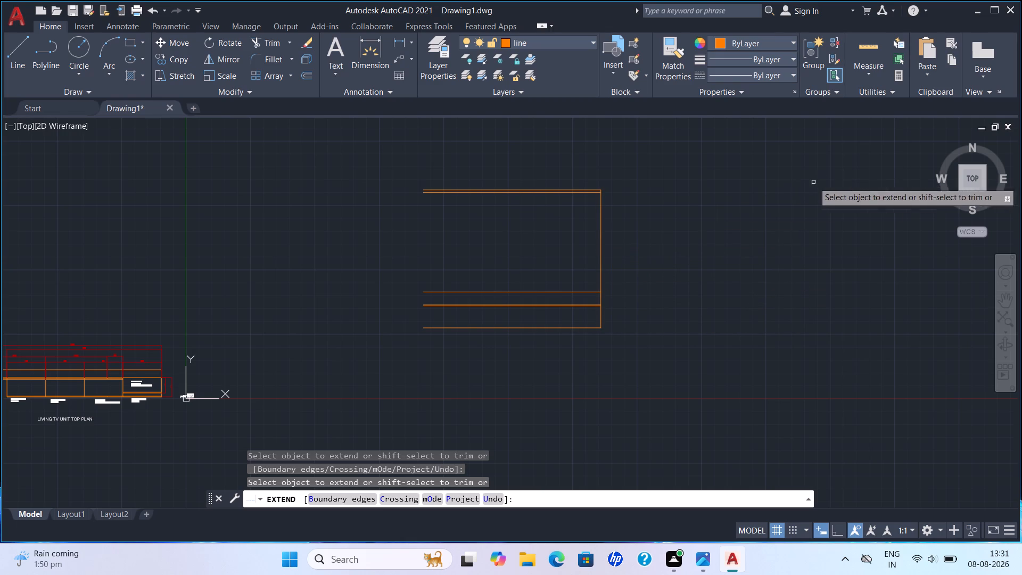
pyautogui.scroll(1, 575, 234)
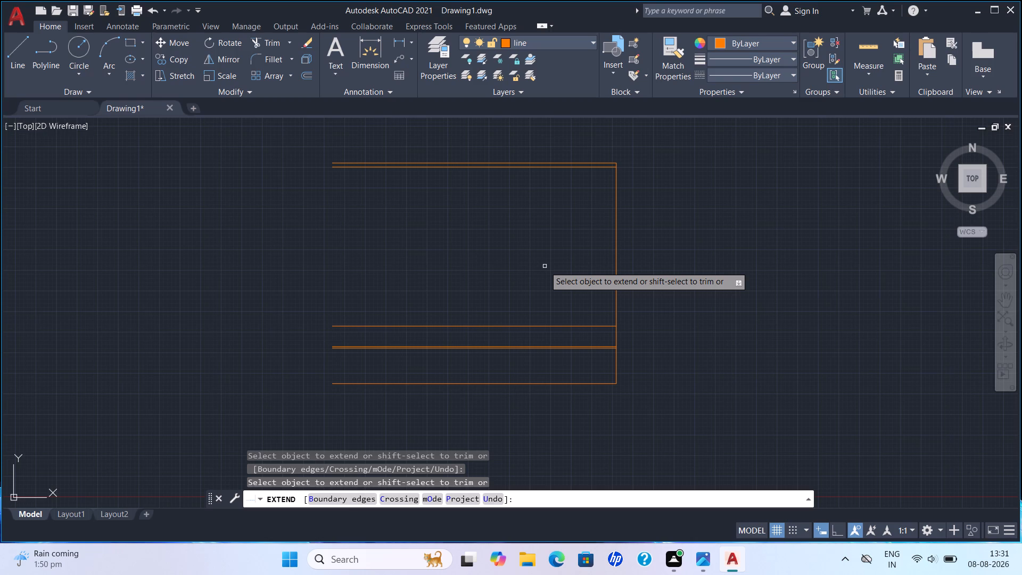
pyautogui.press('Escape')
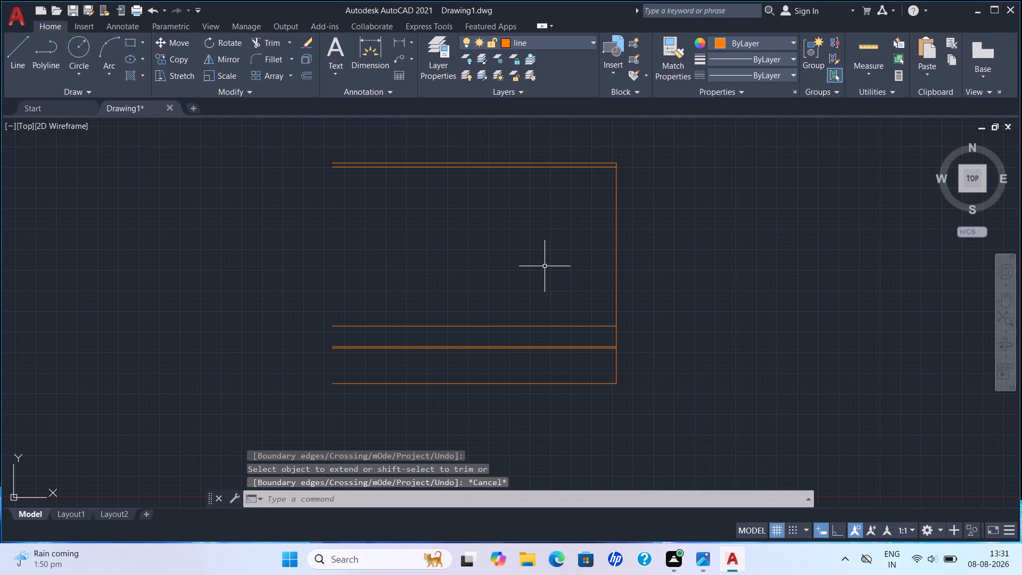
# Offset the right vertical edge of the view 750 to the left, inside the outline.
pyautogui.press('o')
pyautogui.press('Return')
pyautogui.write('750')
pyautogui.press('Return')
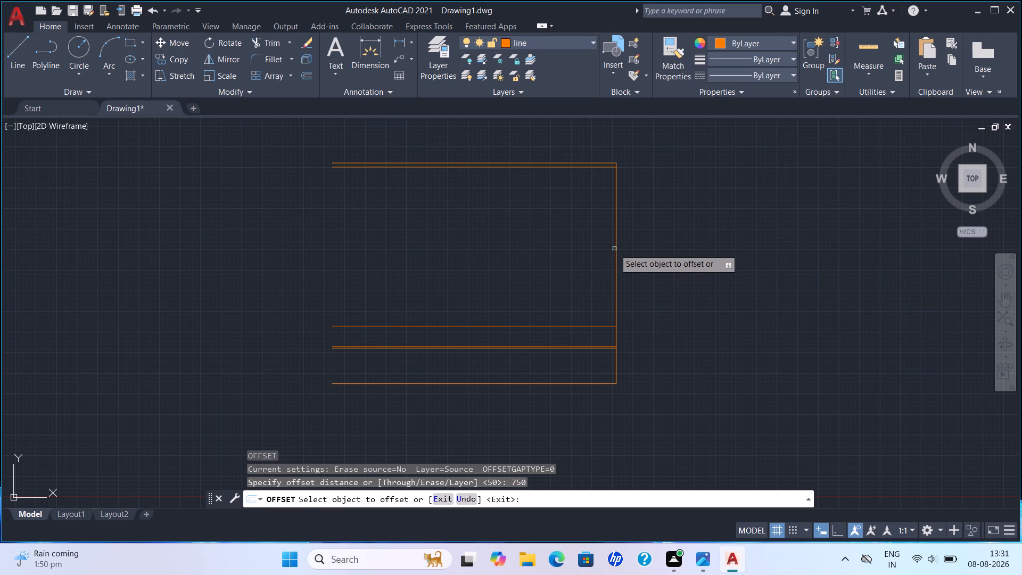
pyautogui.click(616, 247)
pyautogui.click(600, 253)
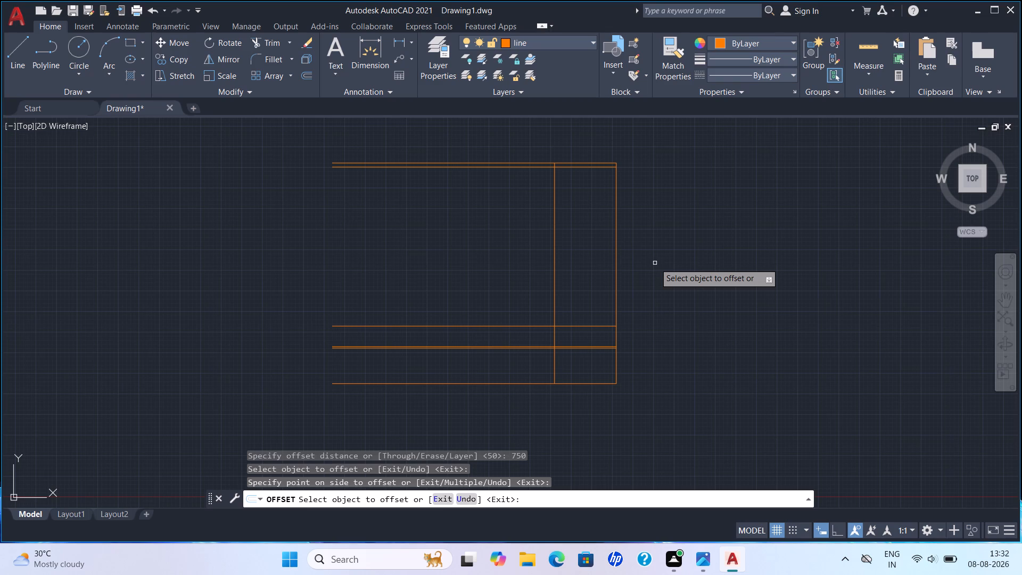
pyautogui.press('Escape')
# Offset the inner vertical line a further 305 to the left.
pyautogui.press('o')
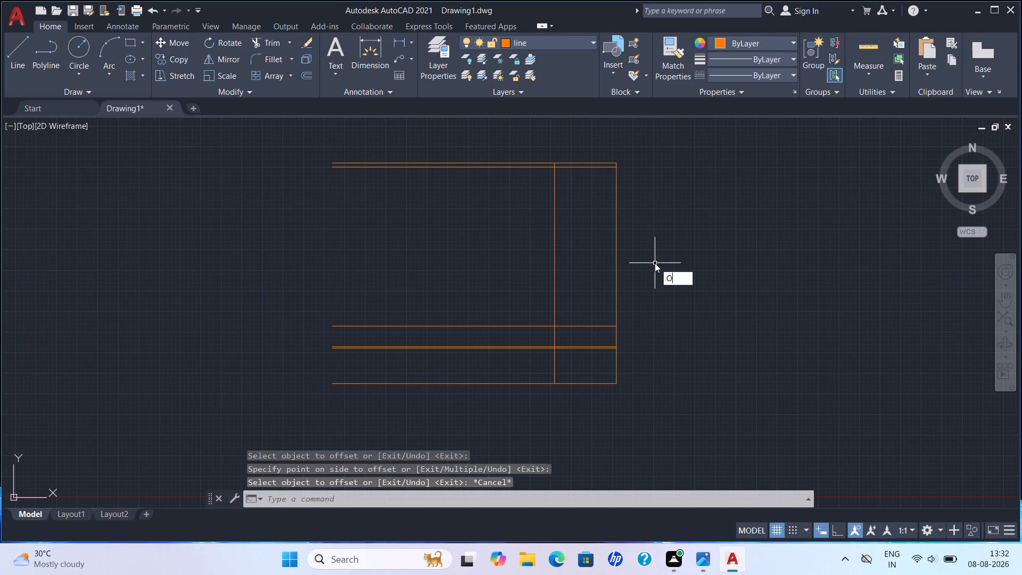
pyautogui.press('Return')
pyautogui.write('35')
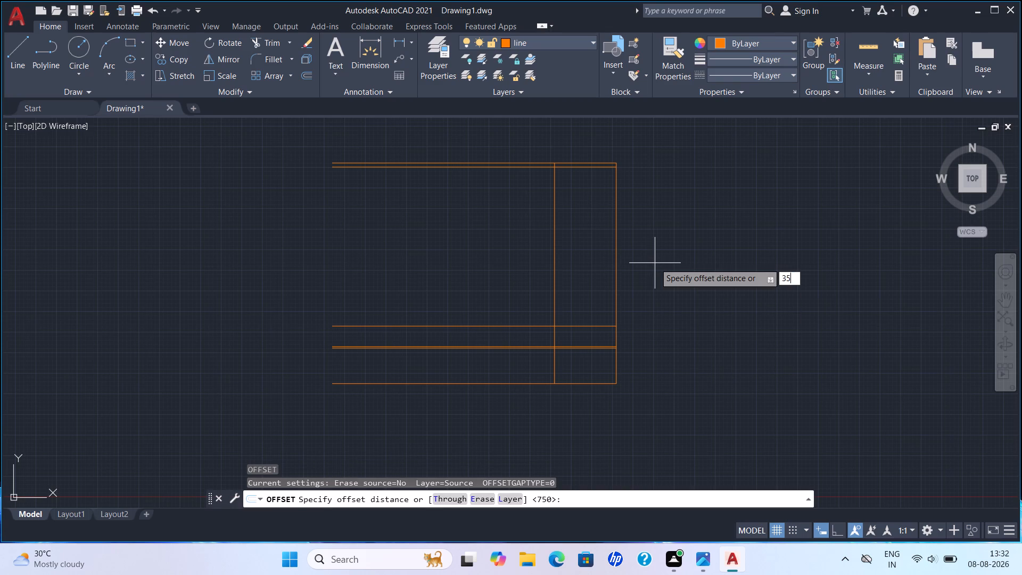
pyautogui.press('BackSpace')
pyautogui.write('05')
pyautogui.press('Return')
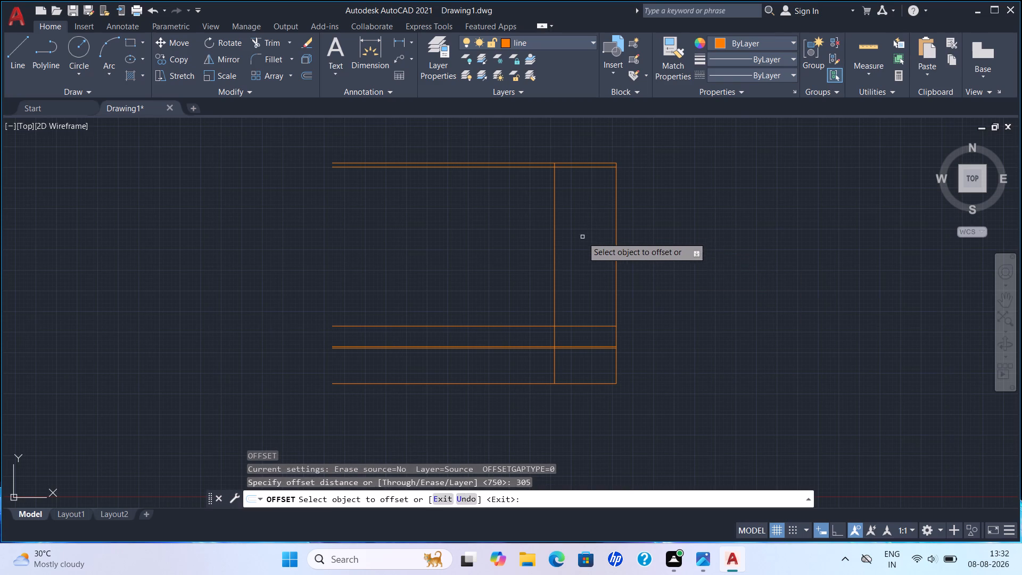
pyautogui.click(555, 234)
pyautogui.click(537, 239)
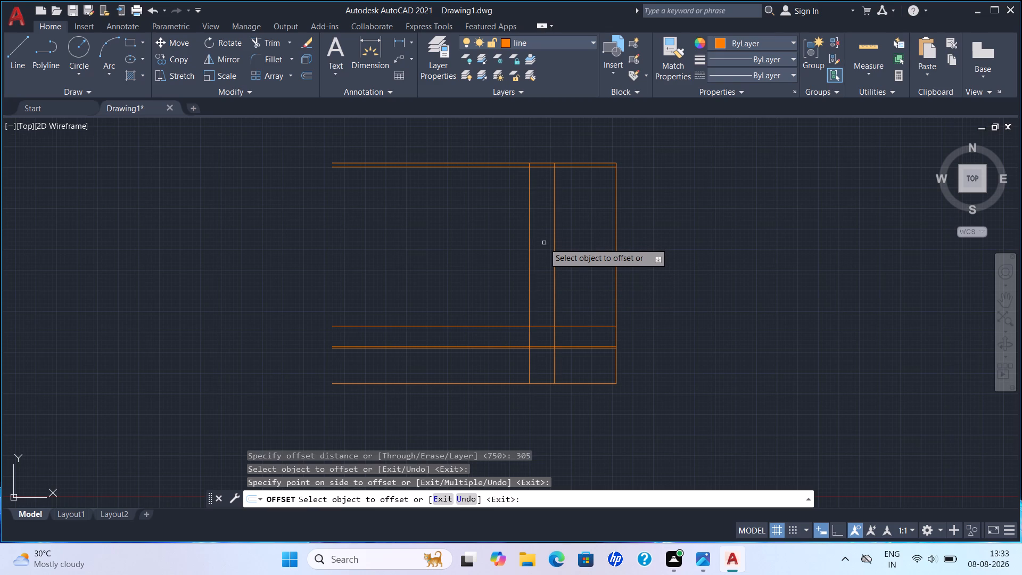
pyautogui.press('Escape')
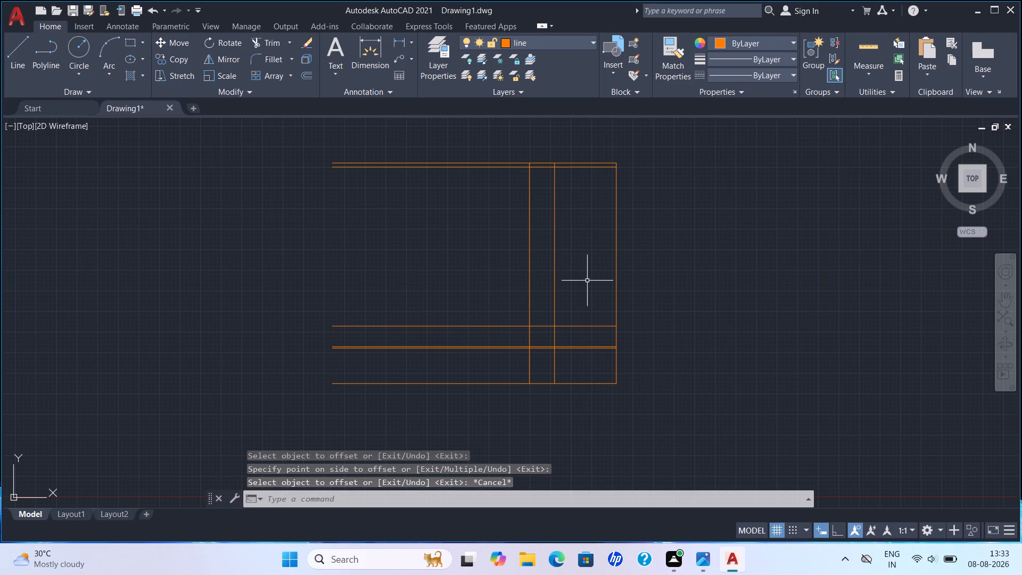
# Offset the leftmost vertical line of the view another 200 to the left.
pyautogui.press('o')
pyautogui.press('Return')
pyautogui.write('200')
pyautogui.press('Return')
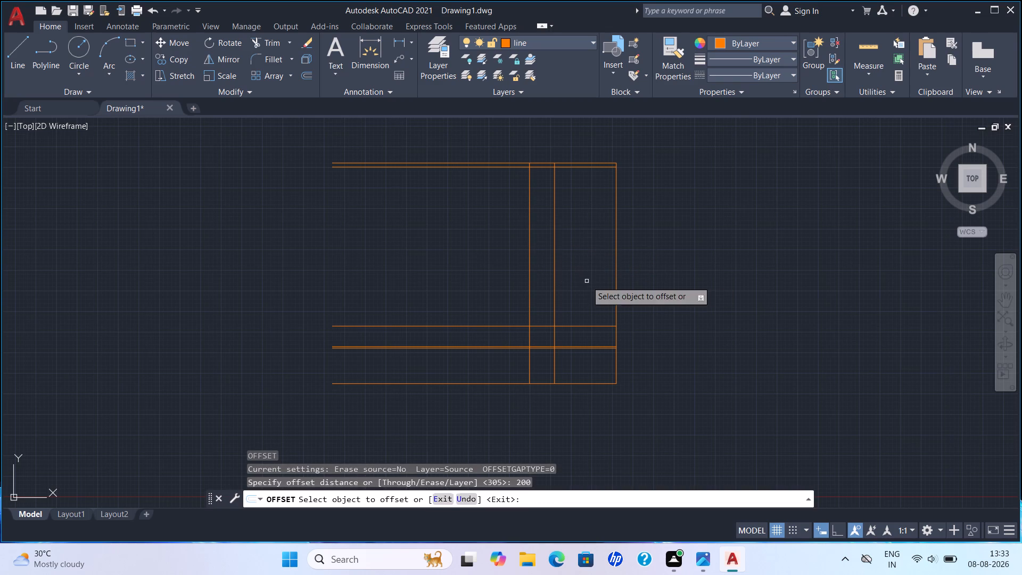
pyautogui.click(529, 261)
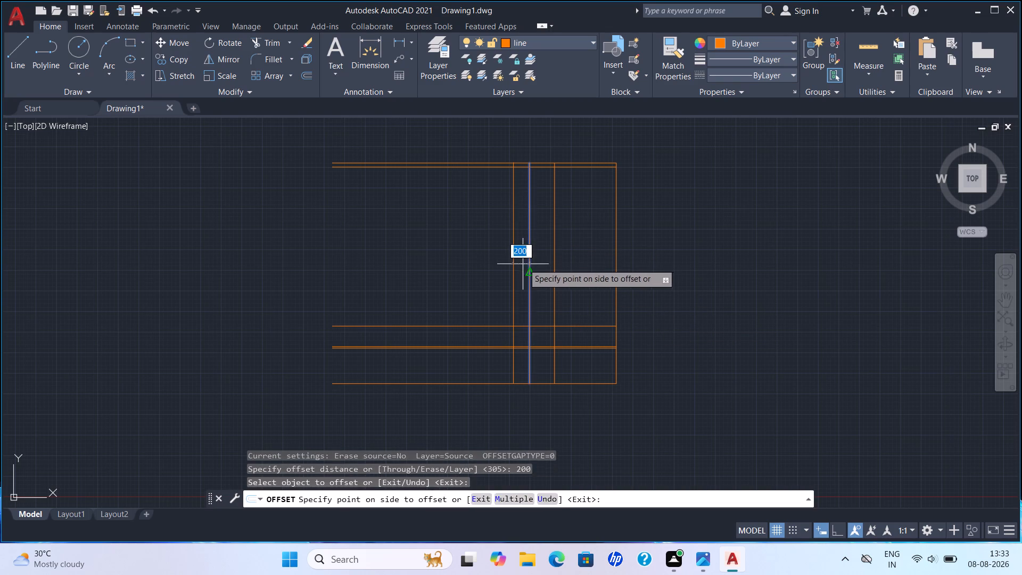
pyautogui.click(522, 265)
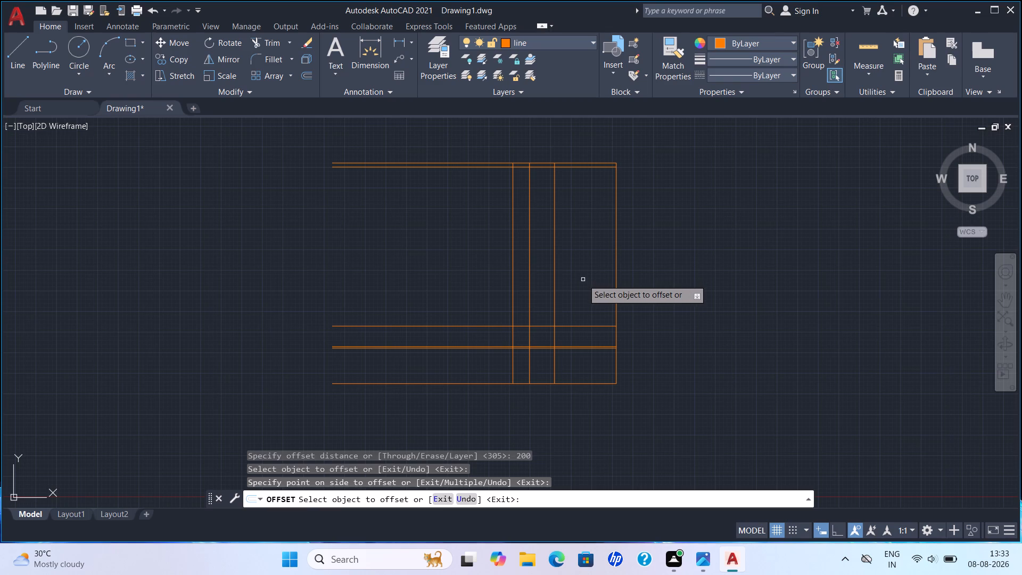
pyautogui.press('Escape')
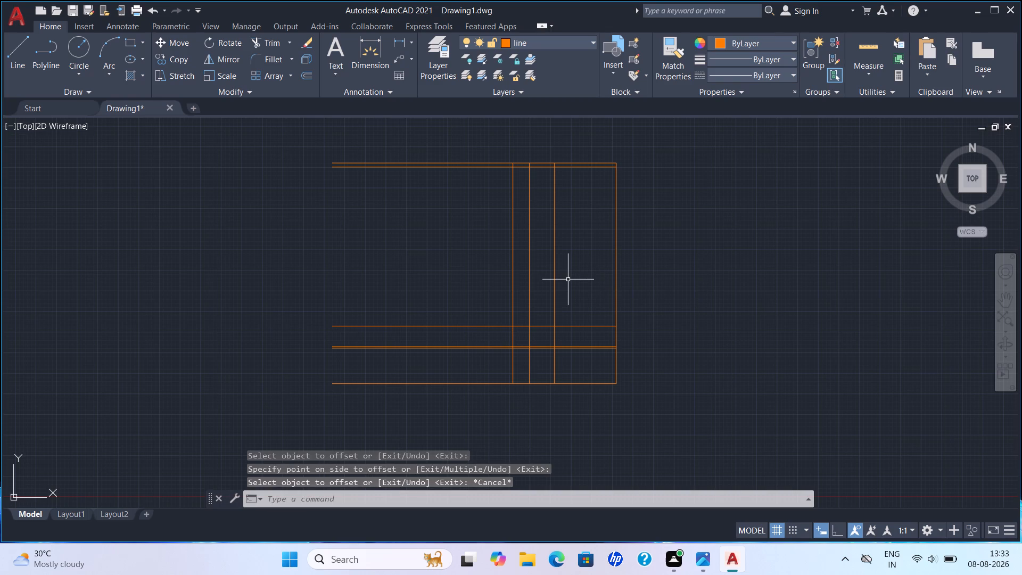
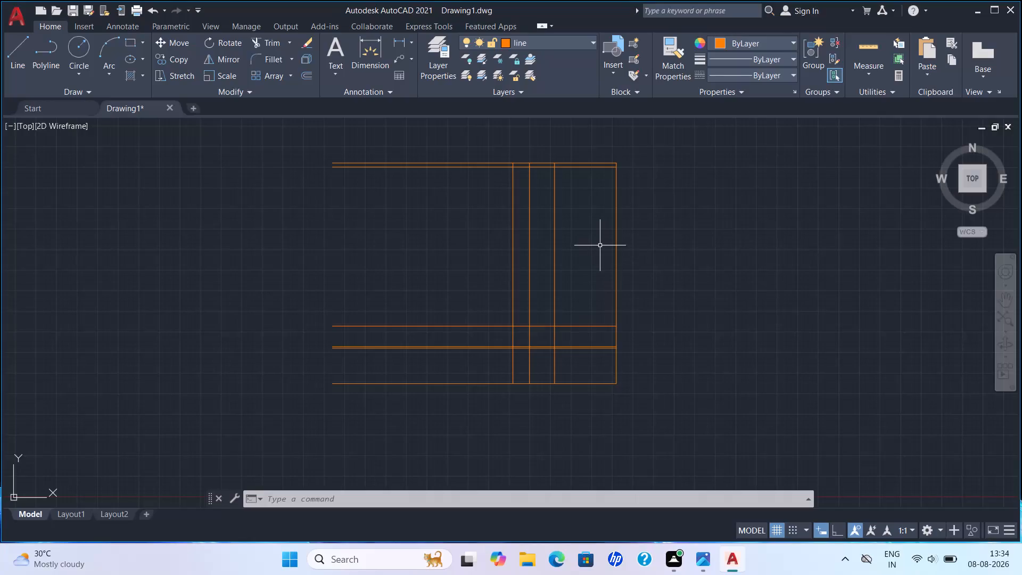
# Offset the middle of the three inner vertical lines 8 to the right to give the division its thickness.
pyautogui.press('Escape')
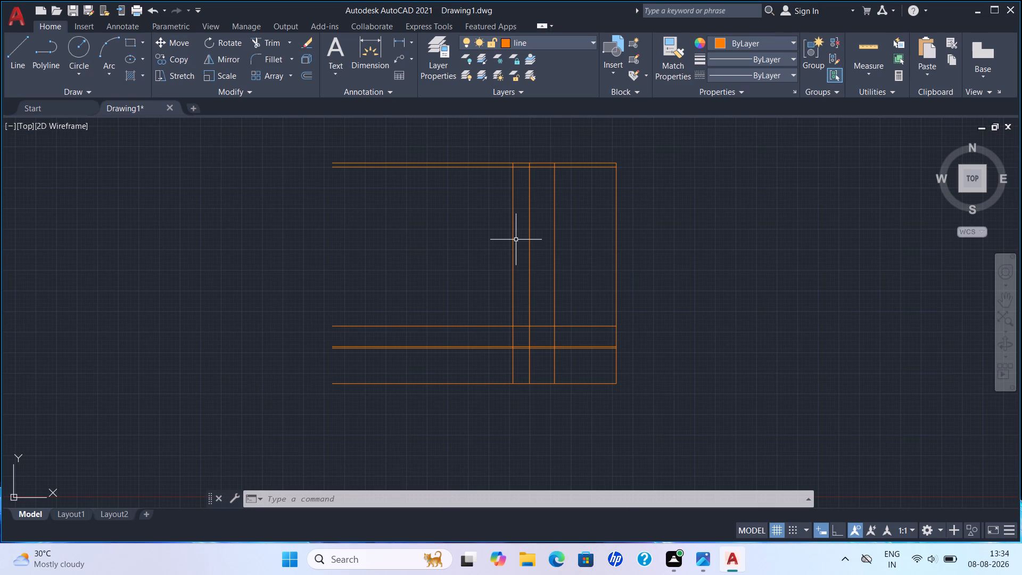
pyautogui.press('Escape')
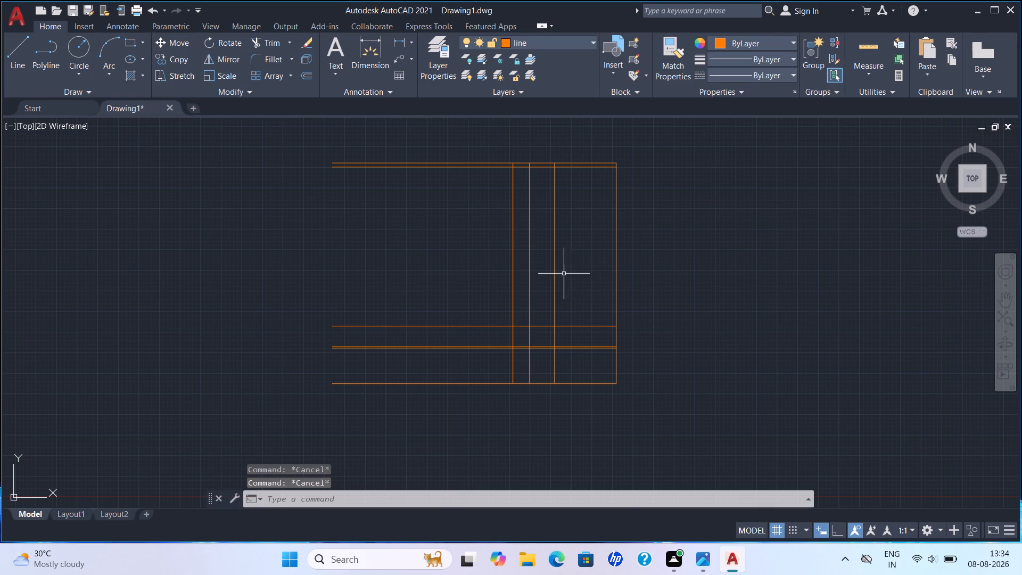
pyautogui.scroll(1, 543, 262)
pyautogui.scroll(-1, 541, 266)
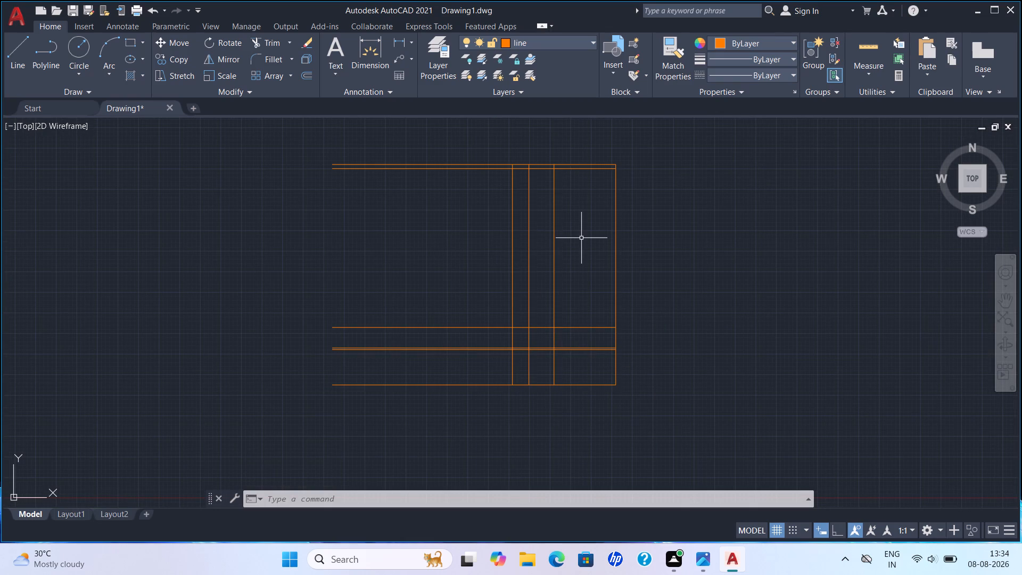
pyautogui.scroll(3, 540, 245)
pyautogui.scroll(-2, 539, 245)
pyautogui.moveTo(537, 245); pyautogui.dragTo(508, 286, button='middle')
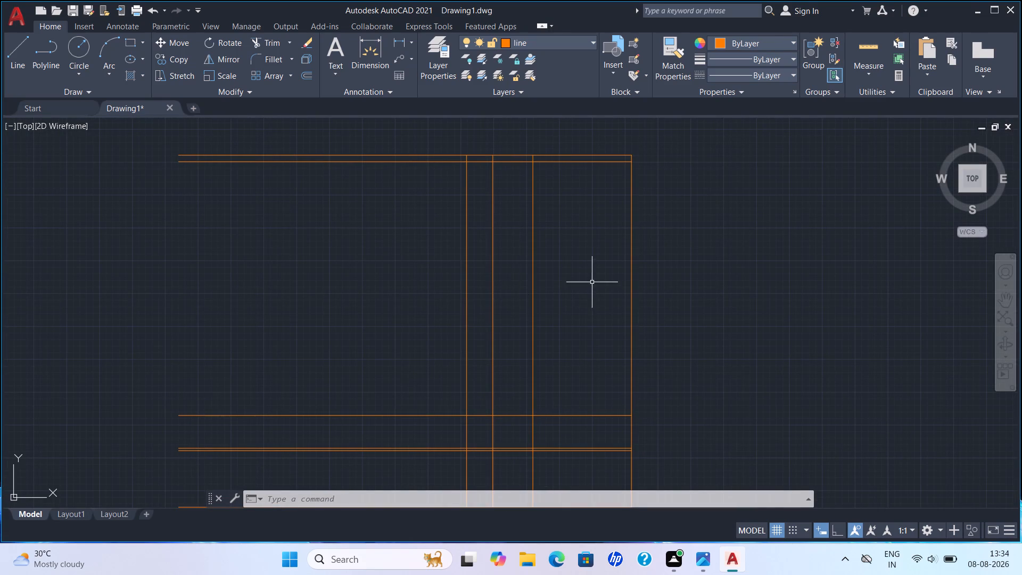
pyautogui.press('Escape')
pyautogui.press('o')
pyautogui.press('Return')
pyautogui.press('8')
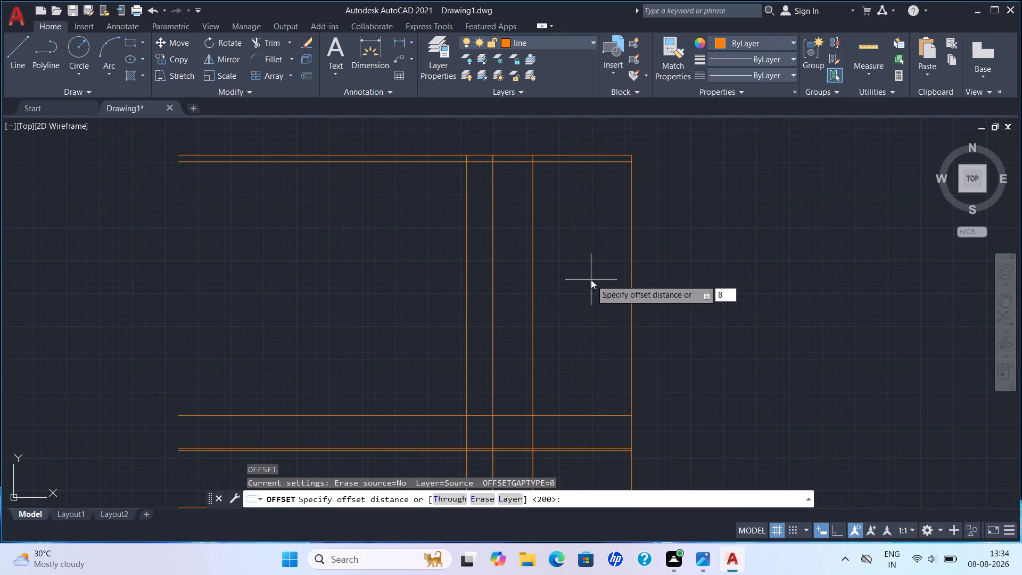
pyautogui.press('Return')
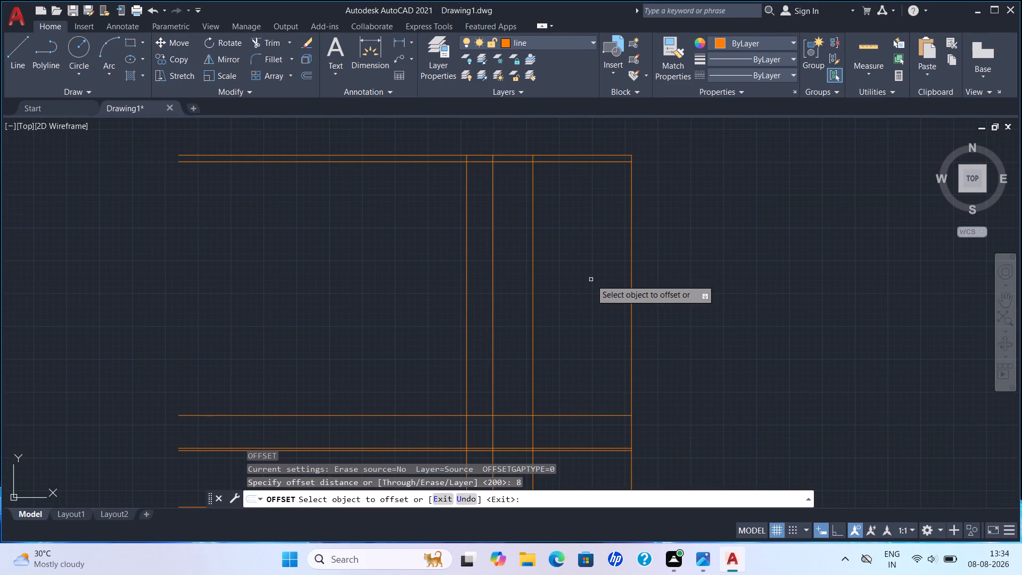
pyautogui.scroll(1, 611, 274)
pyautogui.scroll(-1, 459, 282)
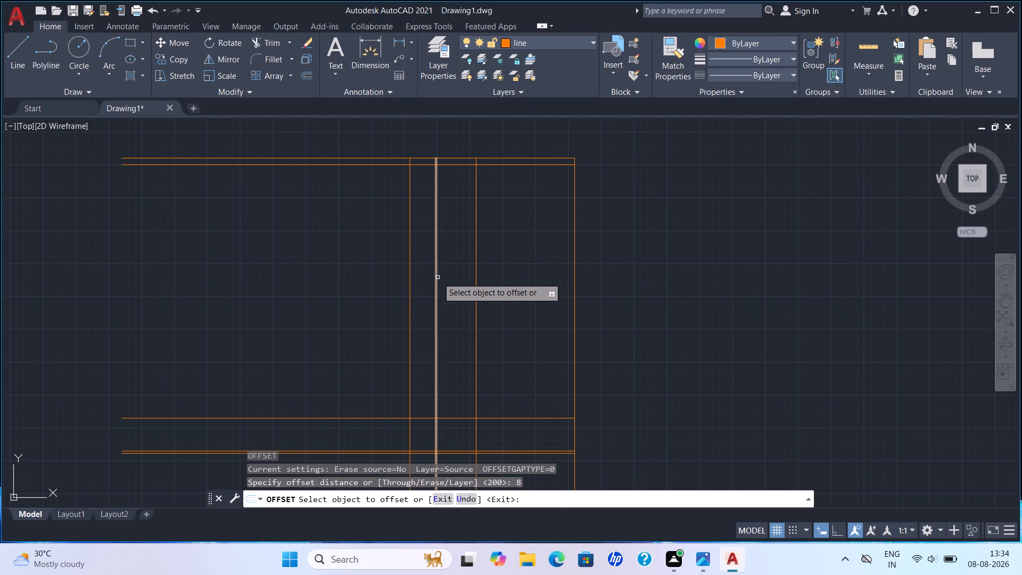
pyautogui.click(438, 277)
pyautogui.click(441, 278)
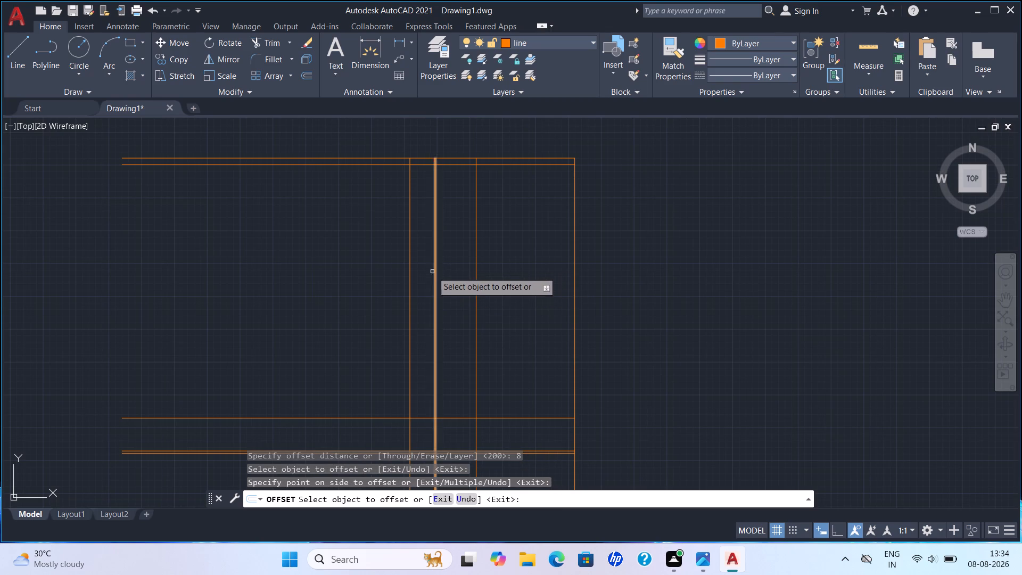
pyautogui.press('Escape')
# Offset the leftmost inner vertical line 8 to the right, toward the neighbouring double line.
pyautogui.press('o')
pyautogui.press('Return')
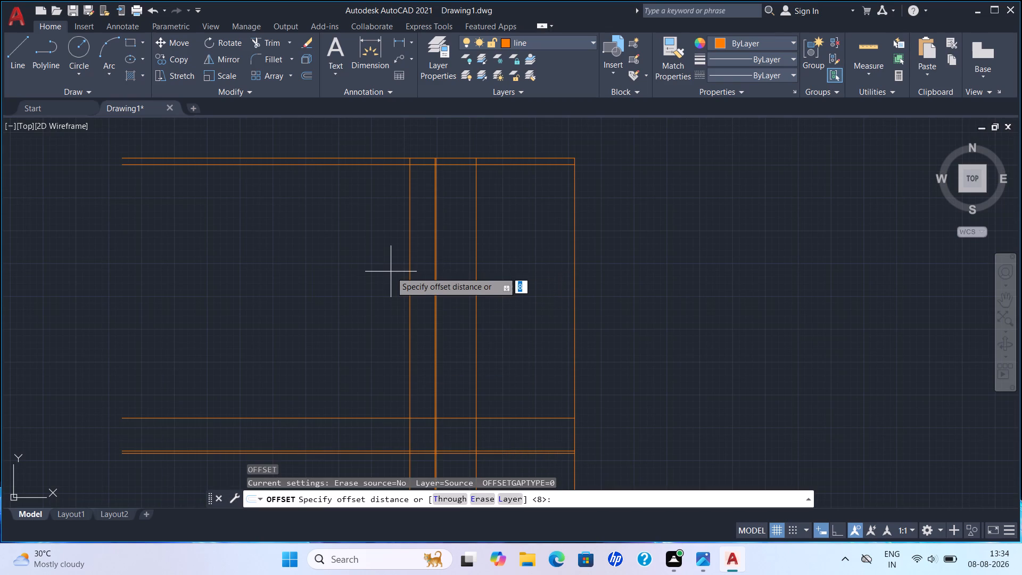
pyautogui.press('8')
pyautogui.press('Return')
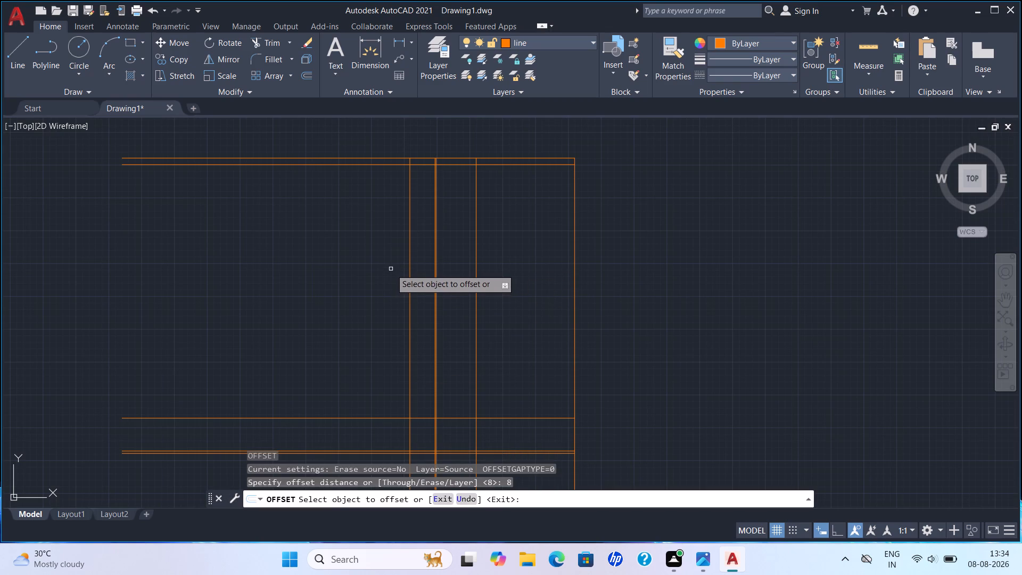
pyautogui.click(410, 268)
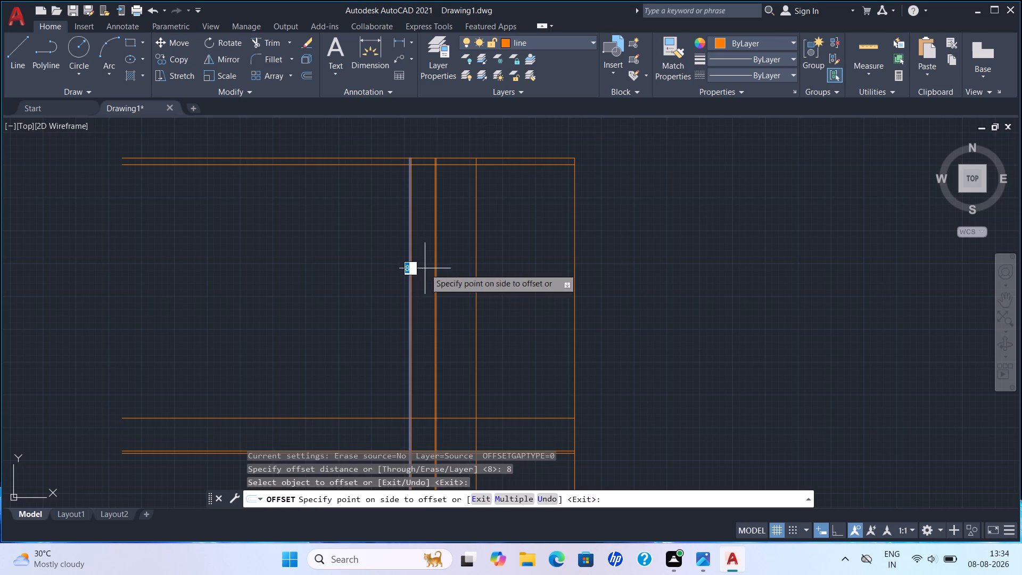
pyautogui.click(426, 269)
pyautogui.press('Escape')
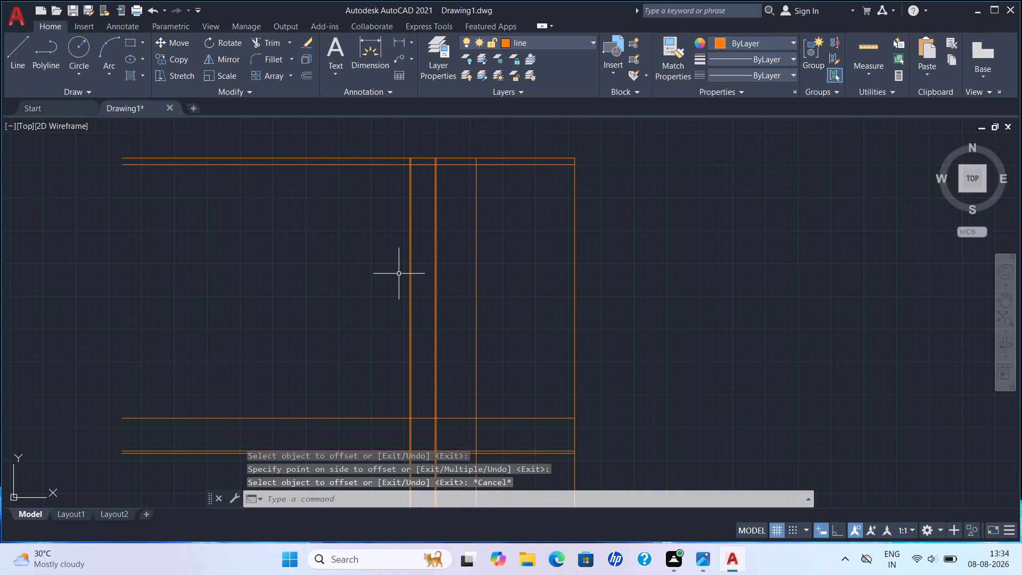
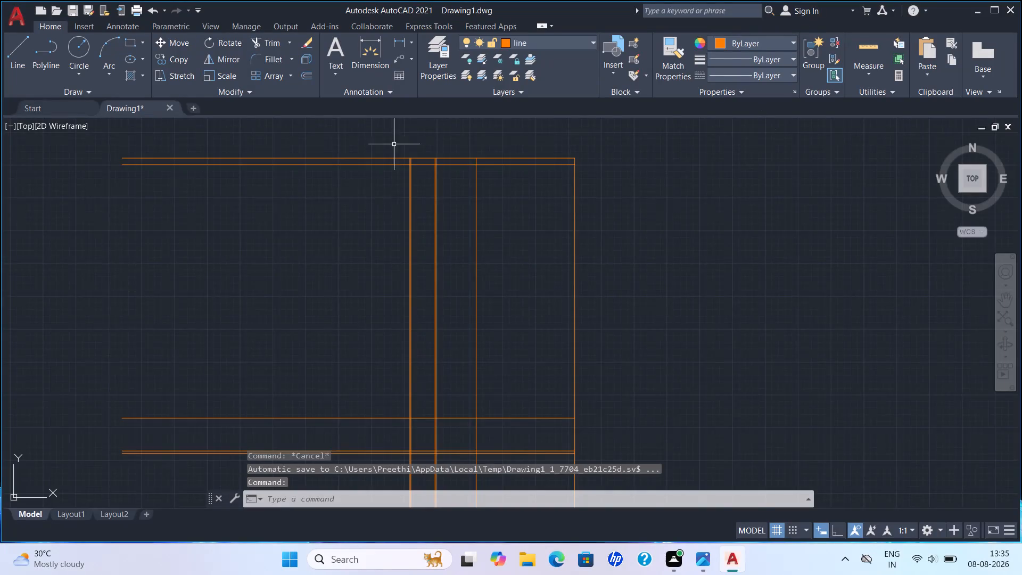
# Measure the distance from the left line of the right-hand double line to the single inner vertical line with a linear dimension.
pyautogui.scroll(2, 420, 160)
pyautogui.moveTo(424, 201); pyautogui.dragTo(343, 289, button='middle')
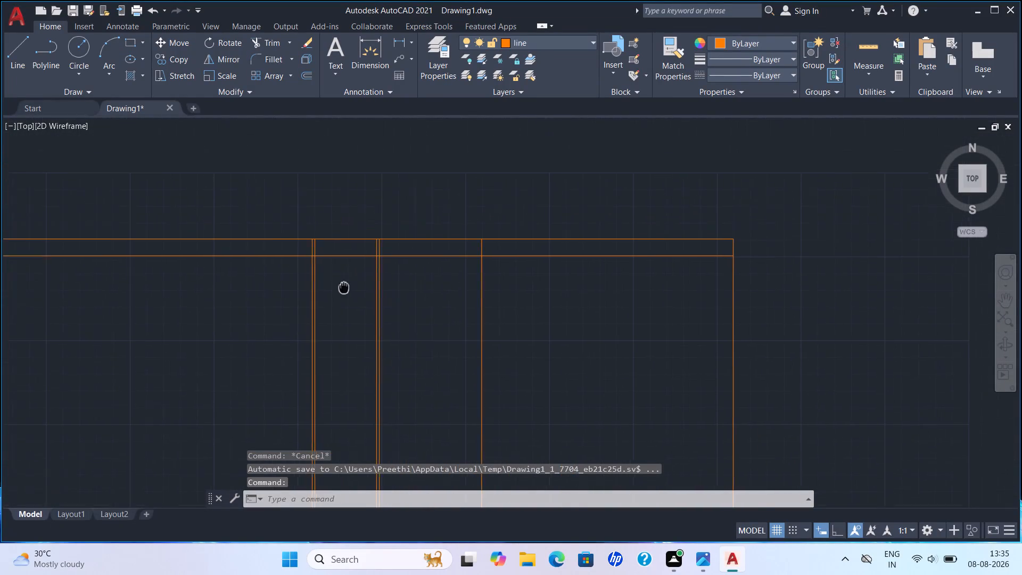
pyautogui.moveTo(343, 289); pyautogui.dragTo(341, 292, button='middle')
pyautogui.moveTo(364, 52); pyautogui.dragTo(367, 56)
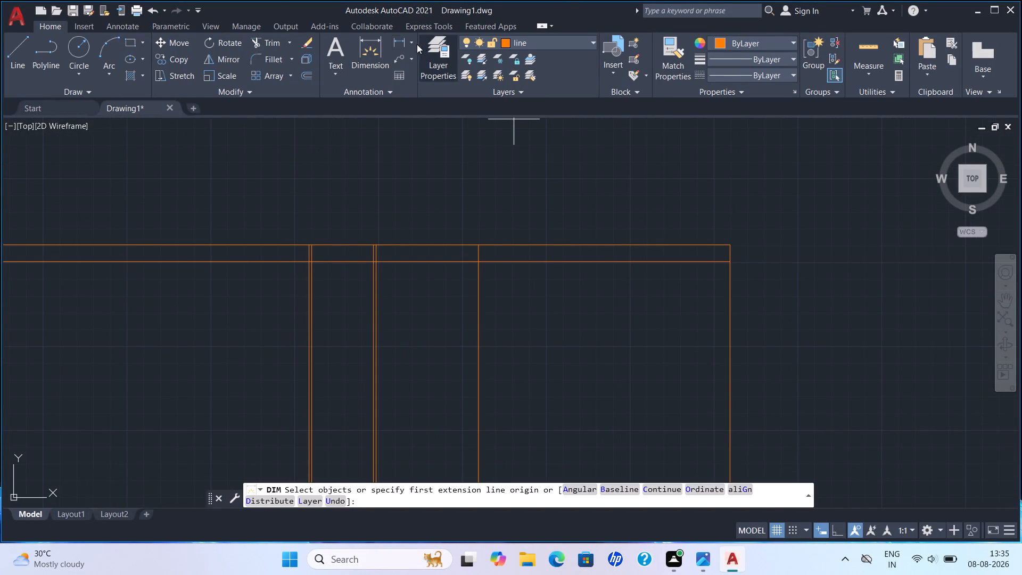
pyautogui.click(410, 42)
pyautogui.click(409, 62)
pyautogui.scroll(2, 378, 226)
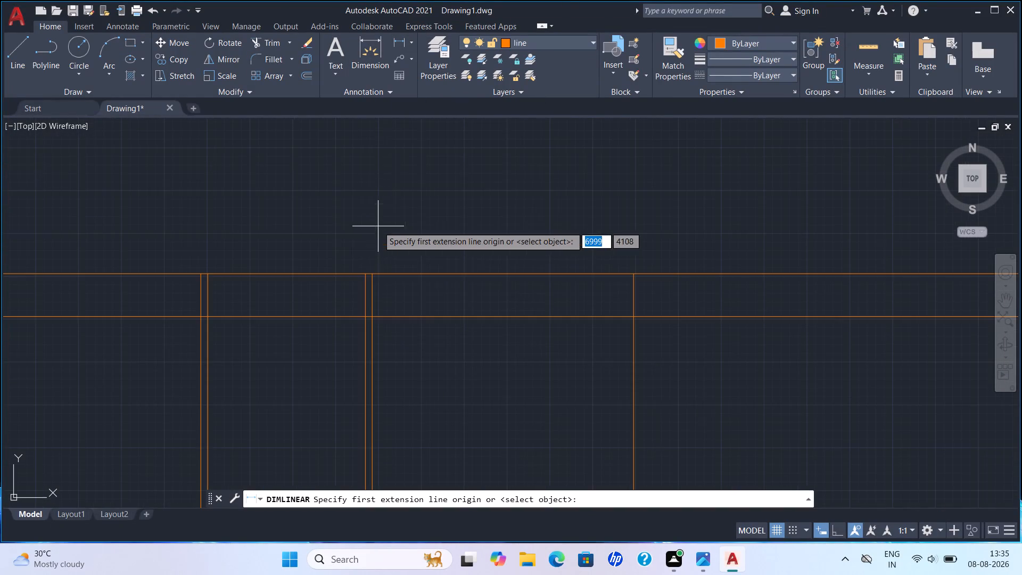
pyautogui.moveTo(366, 275); pyautogui.dragTo(378, 275)
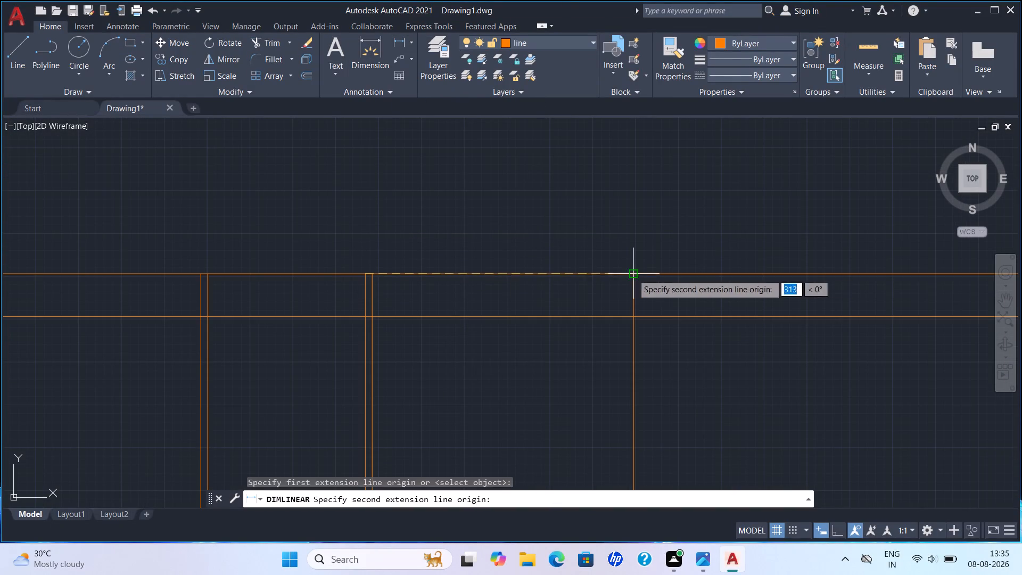
pyautogui.moveTo(630, 274); pyautogui.dragTo(629, 269)
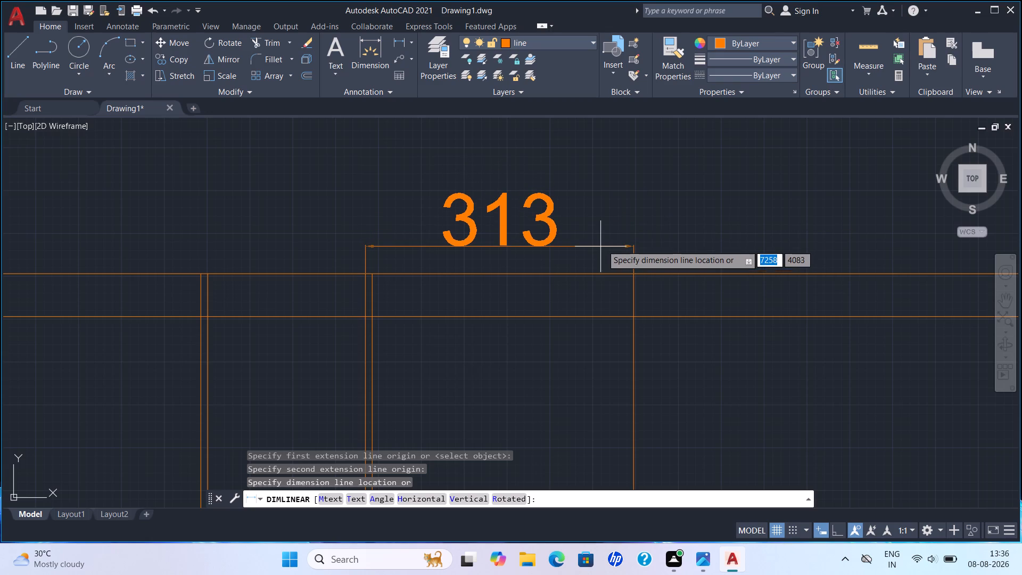
pyautogui.press('Escape')
# Measure the clear gap from the right line of that double line to the single inner vertical line.
pyautogui.click(365, 62)
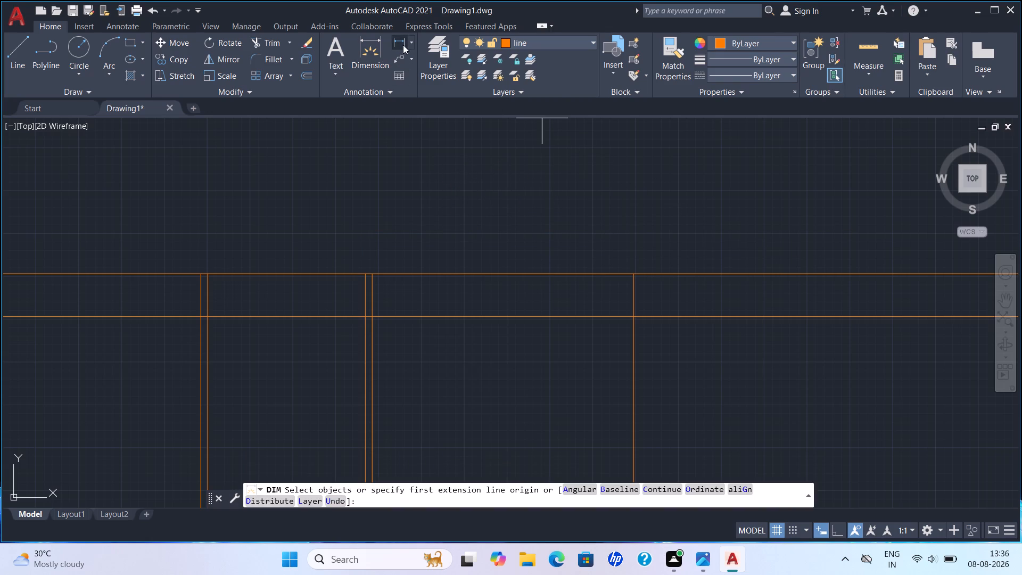
pyautogui.click(408, 42)
pyautogui.click(407, 56)
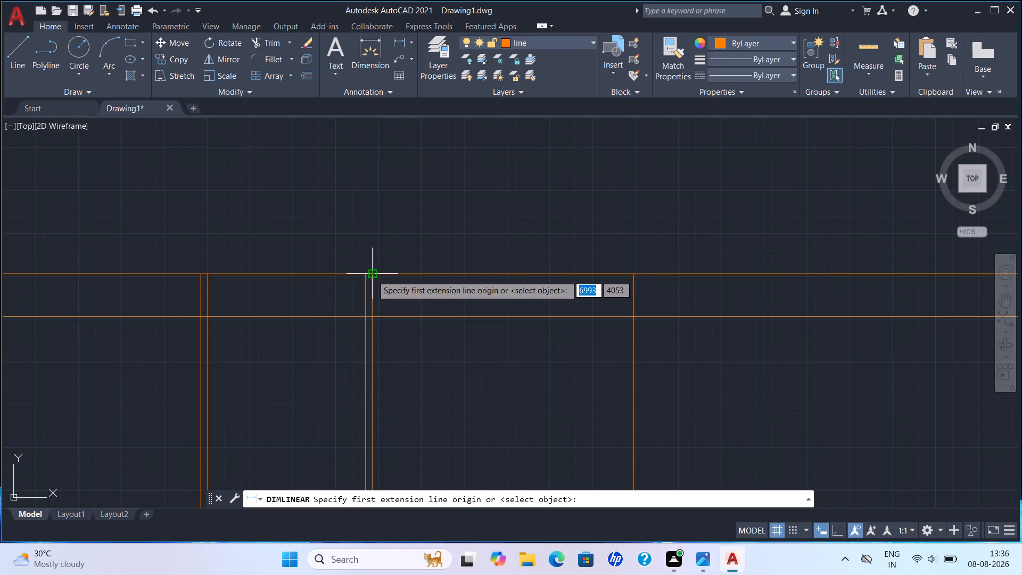
pyautogui.click(372, 275)
pyautogui.click(637, 276)
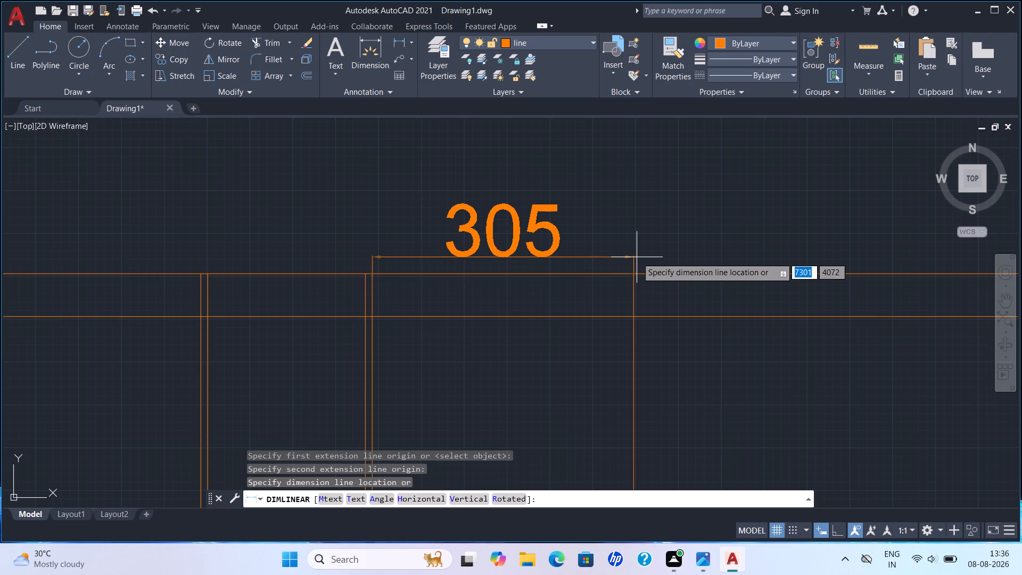
pyautogui.press('Escape')
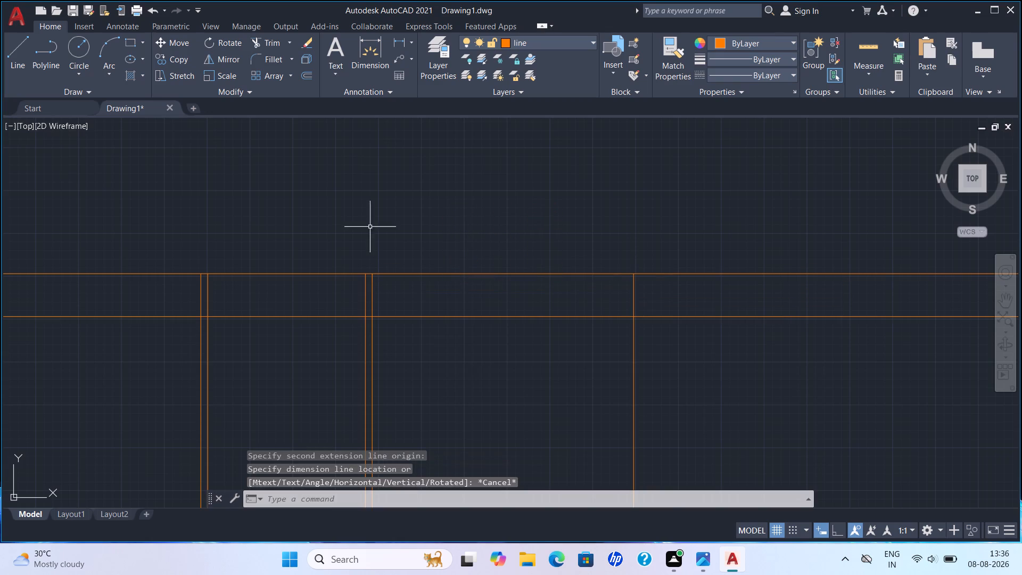
# Measure the clear gap between the two double-line divisions along the top edge.
pyautogui.click(379, 49)
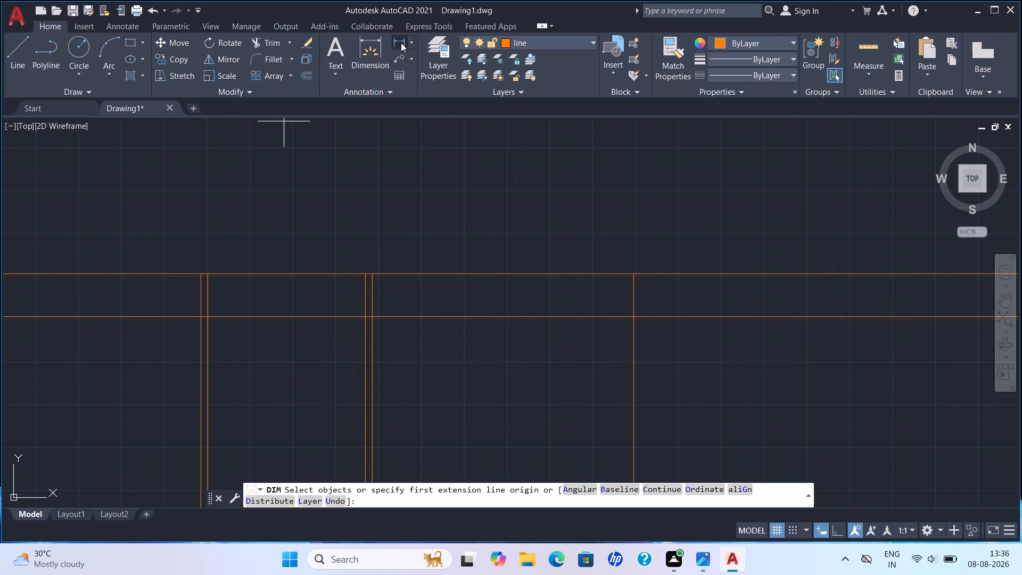
pyautogui.click(409, 42)
pyautogui.click(405, 54)
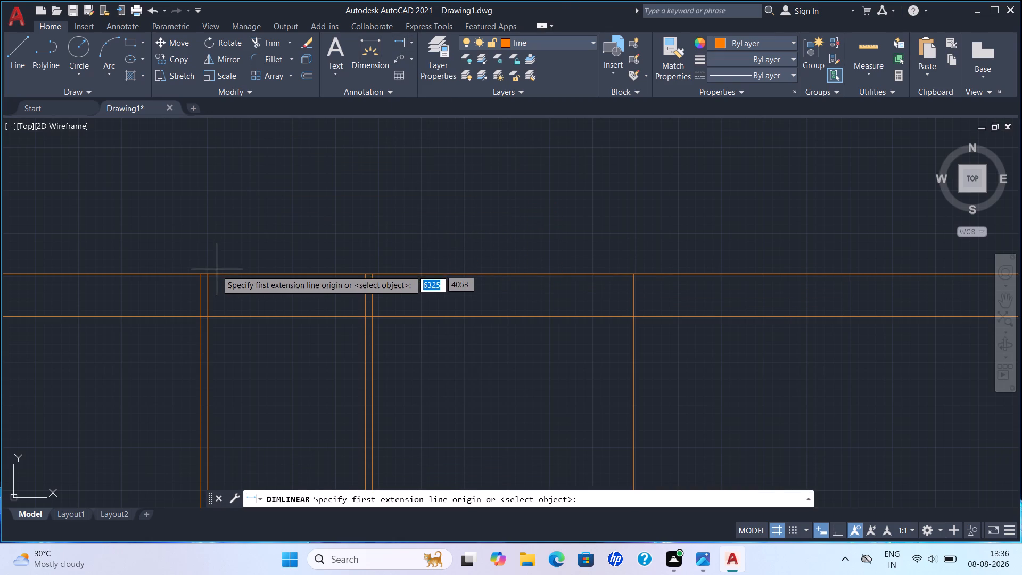
pyautogui.click(210, 274)
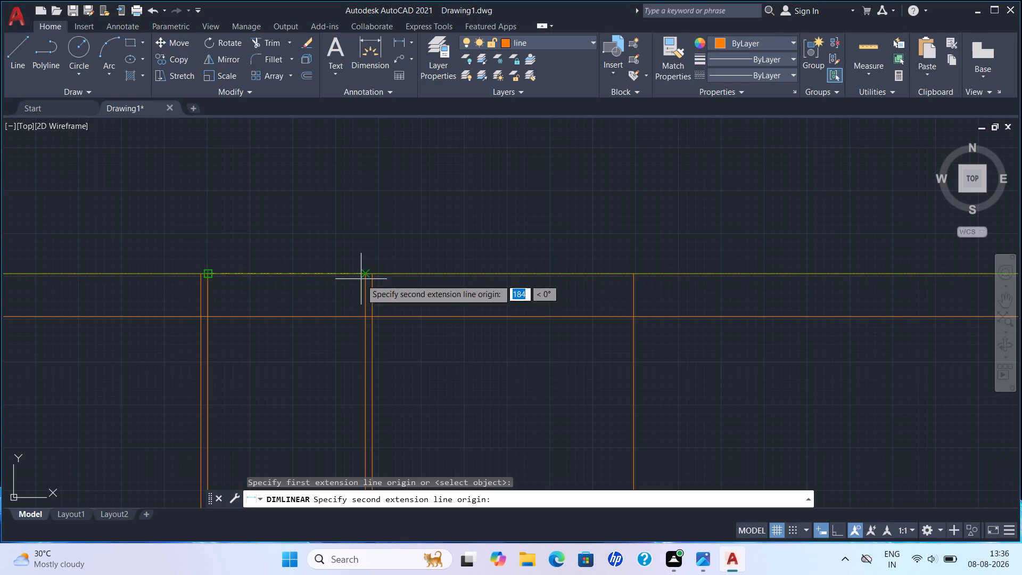
pyautogui.click(362, 277)
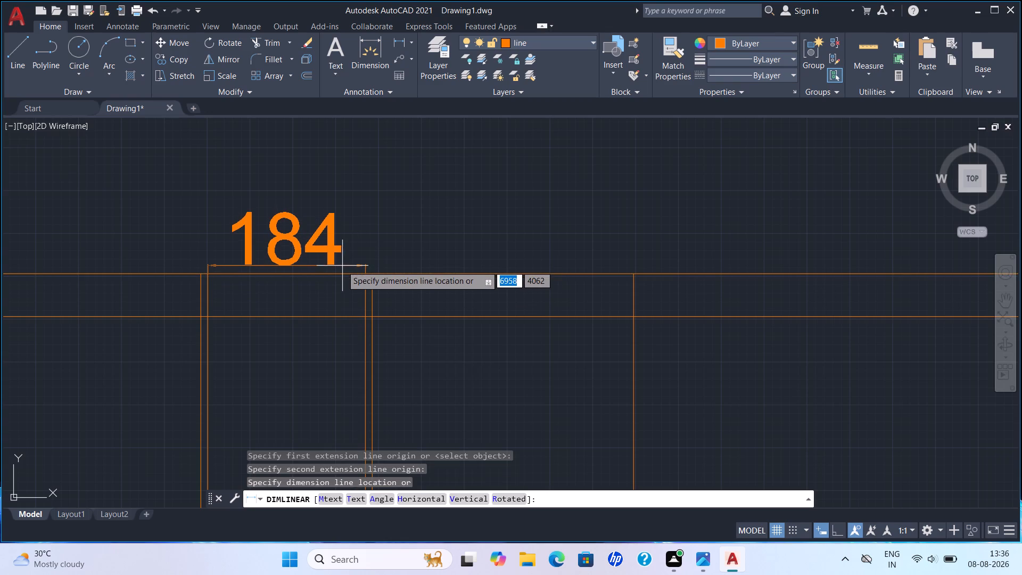
pyautogui.press('`')
pyautogui.press('`')
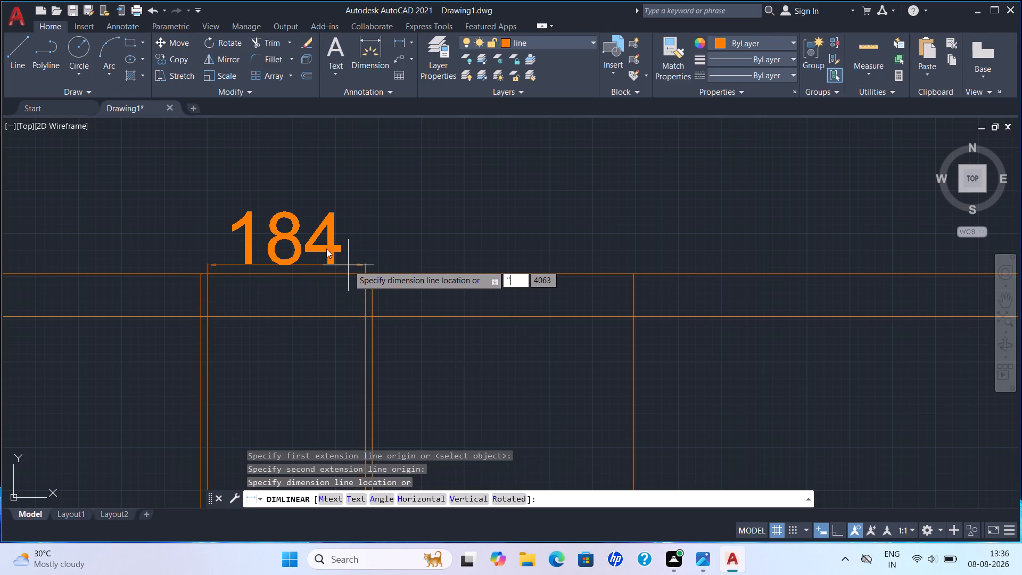
pyautogui.press('Escape')
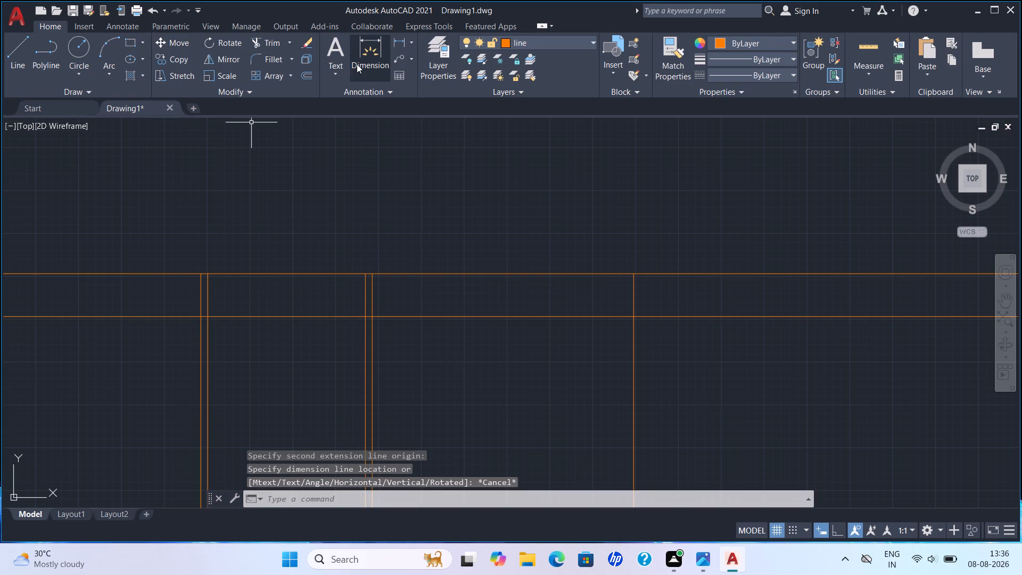
# Measure from the left line of the left division to the left line of the neighbouring division along the top edge.
pyautogui.click(357, 64)
pyautogui.click(412, 43)
pyautogui.click(398, 67)
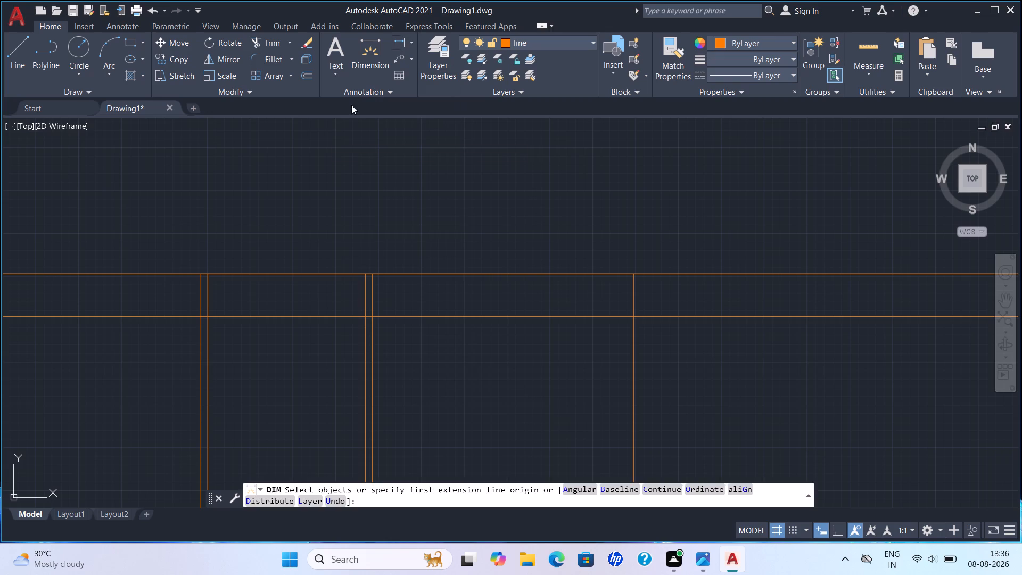
pyautogui.moveTo(203, 271); pyautogui.dragTo(230, 271)
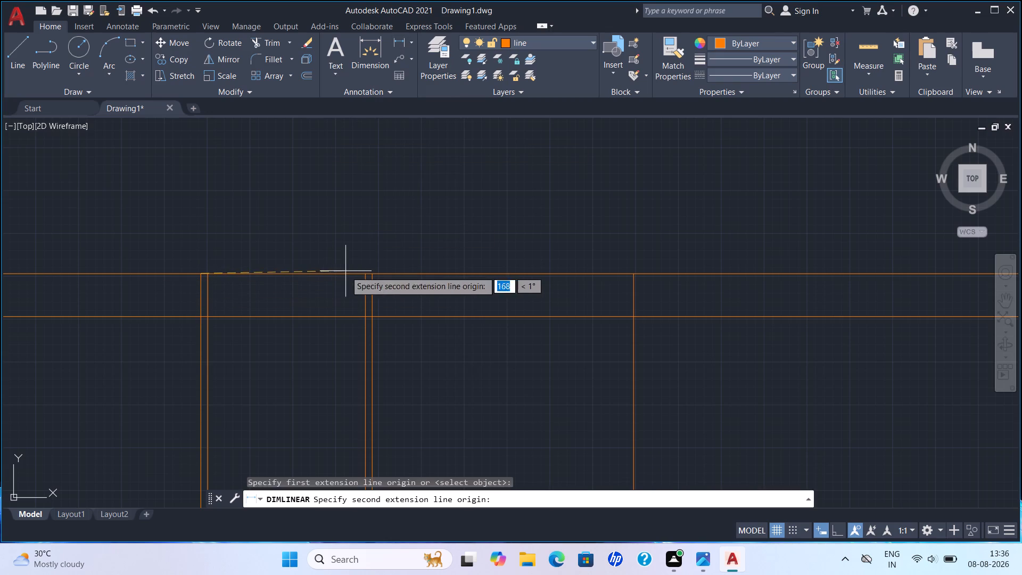
pyautogui.click(365, 273)
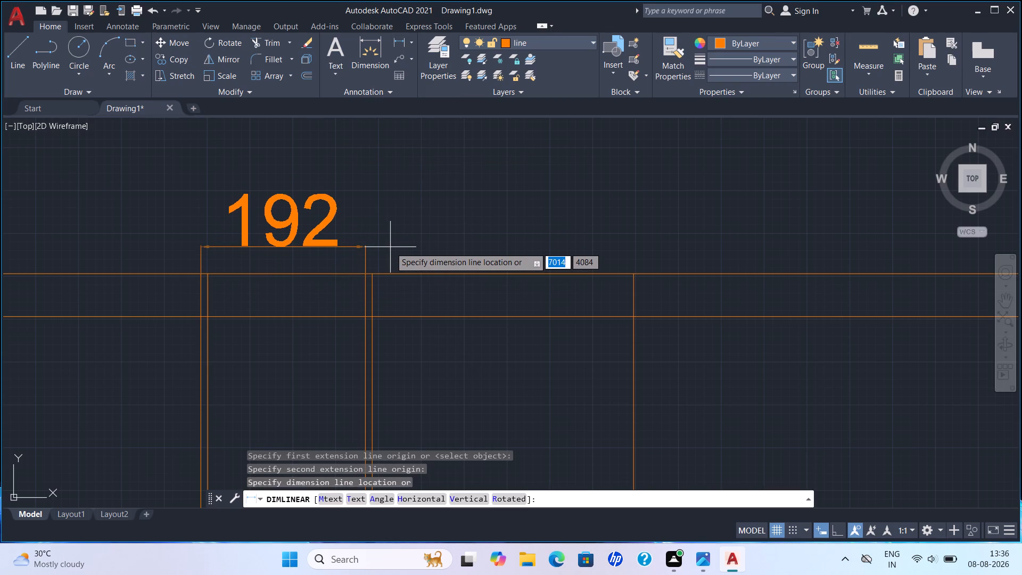
pyautogui.press('Escape')
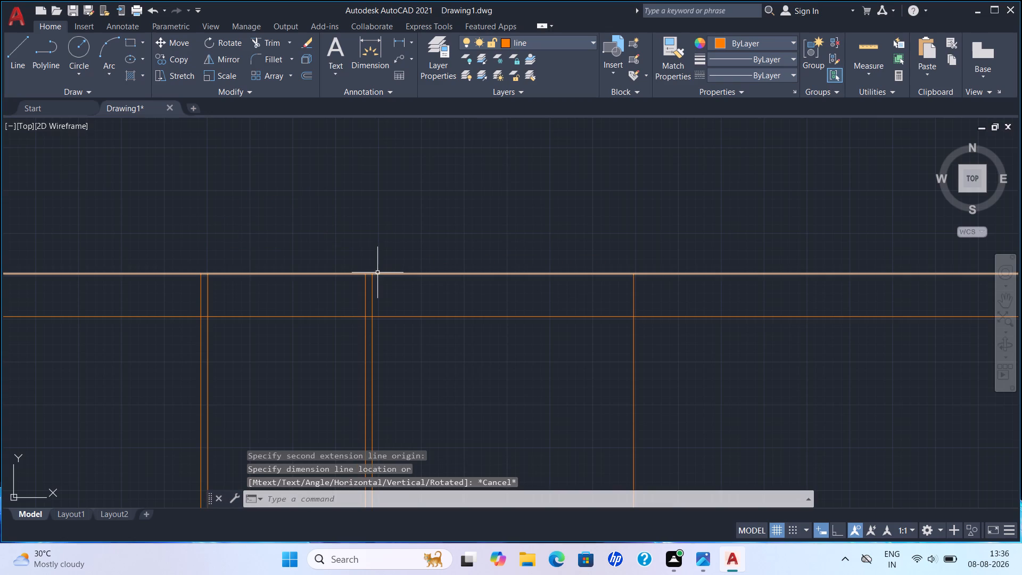
# Recheck the clear gap between the right-hand double line and the single inner vertical line with a linear dimension.
pyautogui.scroll(1, 390, 276)
pyautogui.scroll(-1, 372, 278)
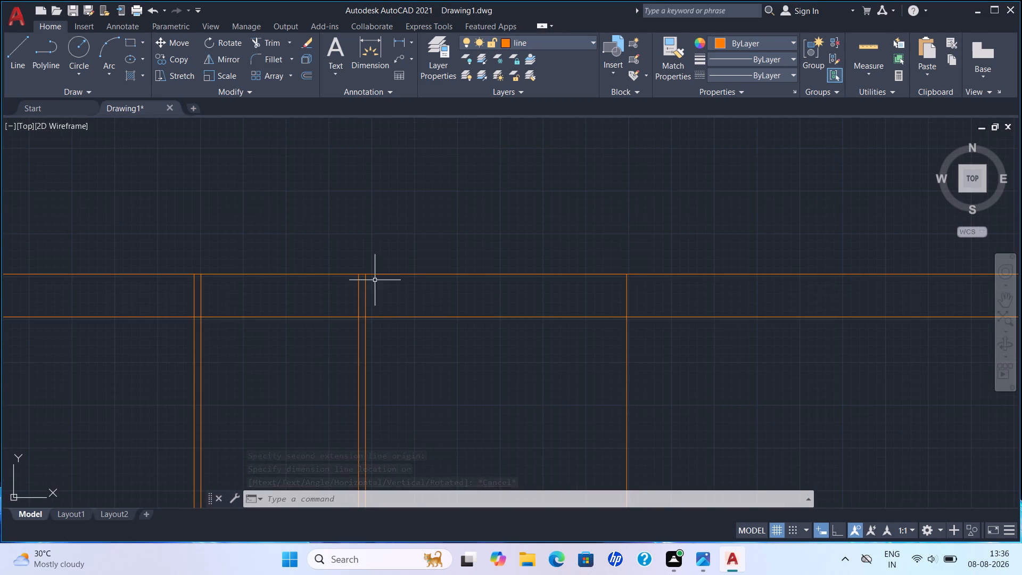
pyautogui.click(384, 50)
pyautogui.click(378, 55)
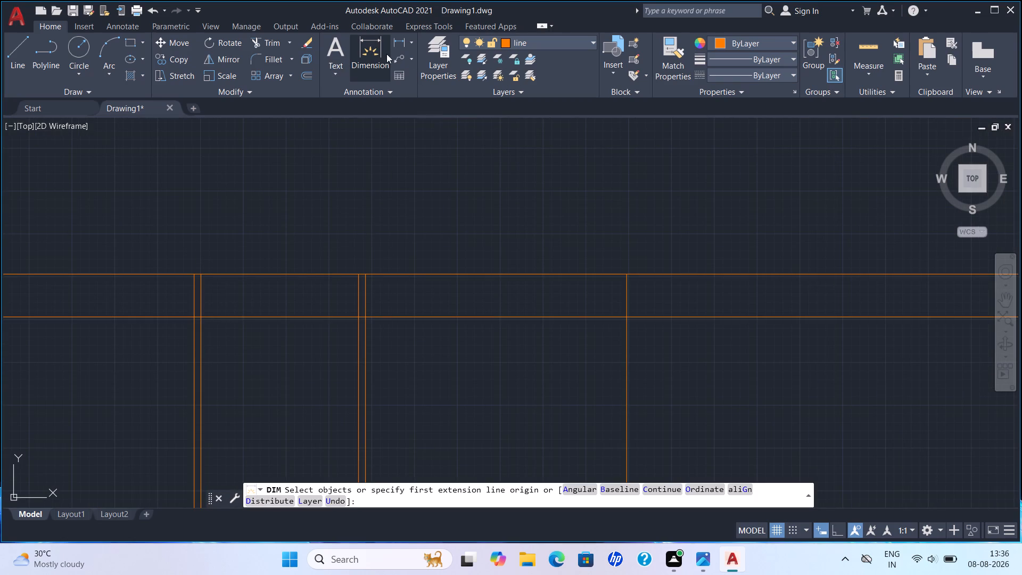
pyautogui.click(412, 41)
pyautogui.moveTo(414, 61); pyautogui.dragTo(414, 68)
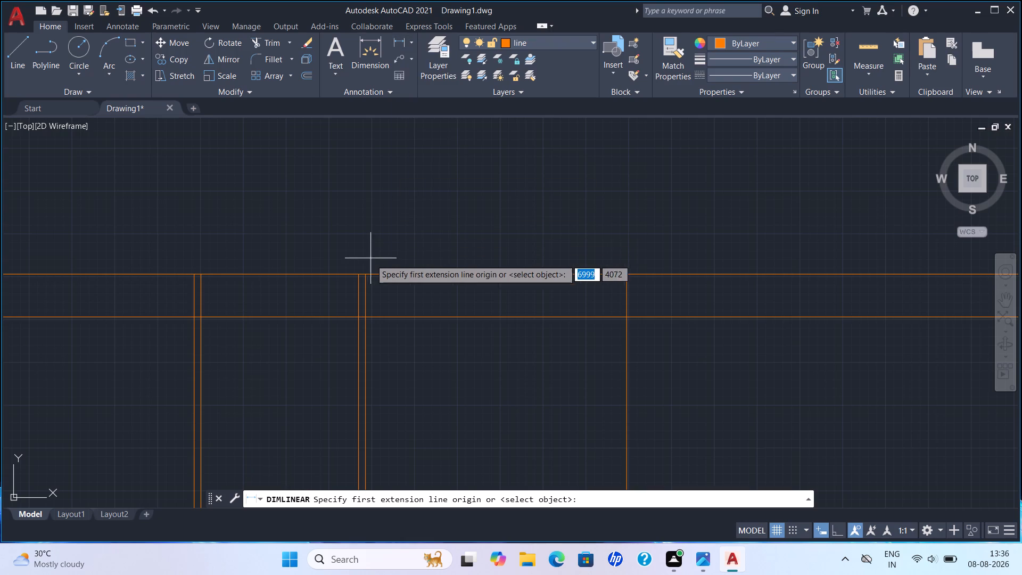
pyautogui.moveTo(362, 277); pyautogui.dragTo(367, 284)
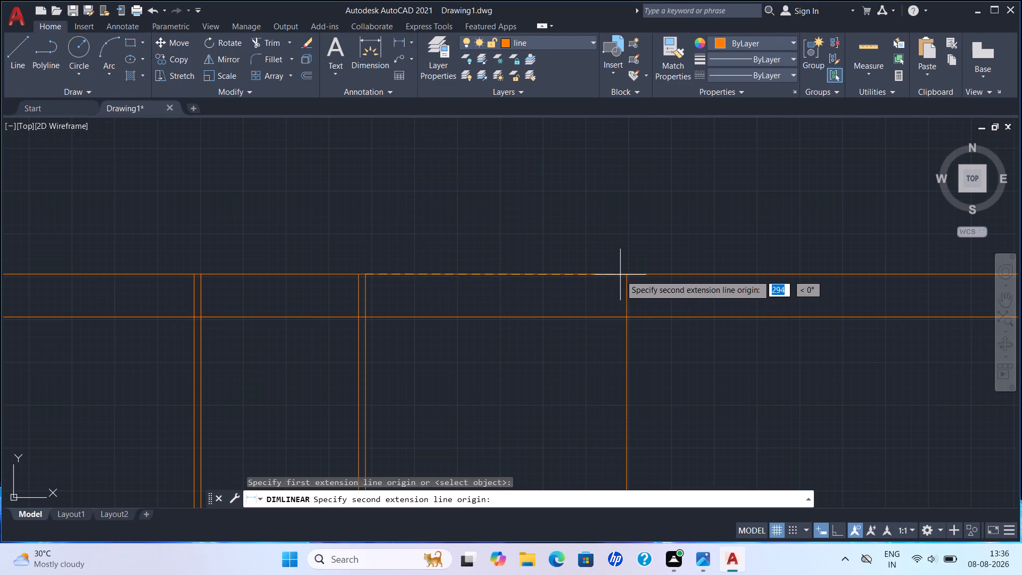
pyautogui.click(628, 274)
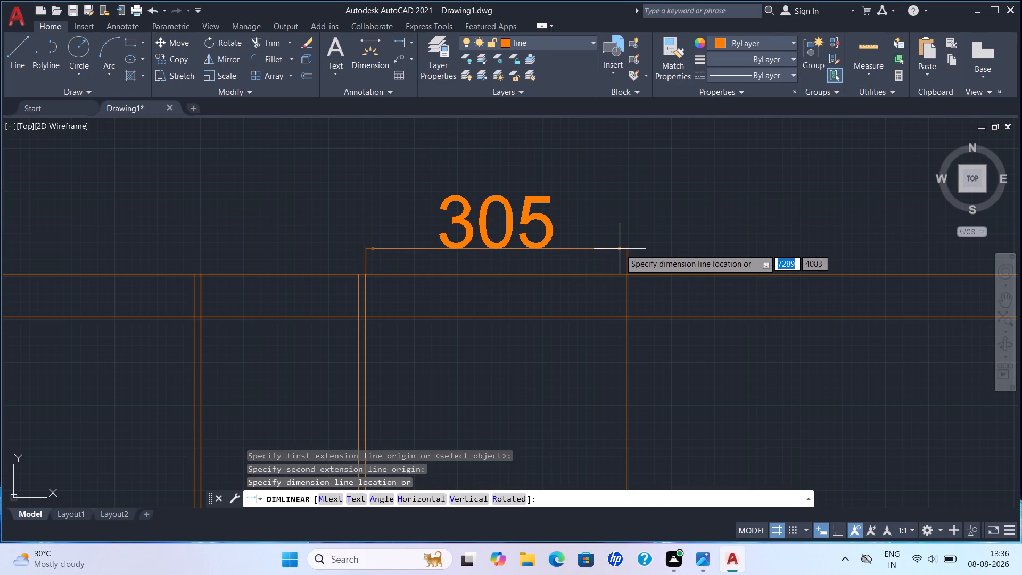
pyautogui.press('Escape')
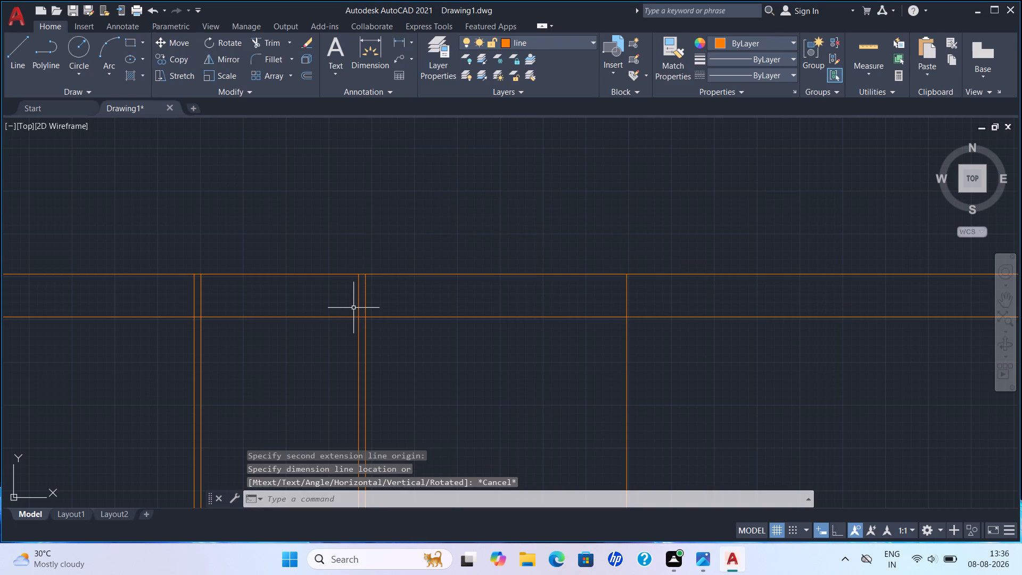
# Delete both vertical lines of the leftmost double-line division.
pyautogui.moveTo(354, 295); pyautogui.dragTo(381, 222, button='middle')
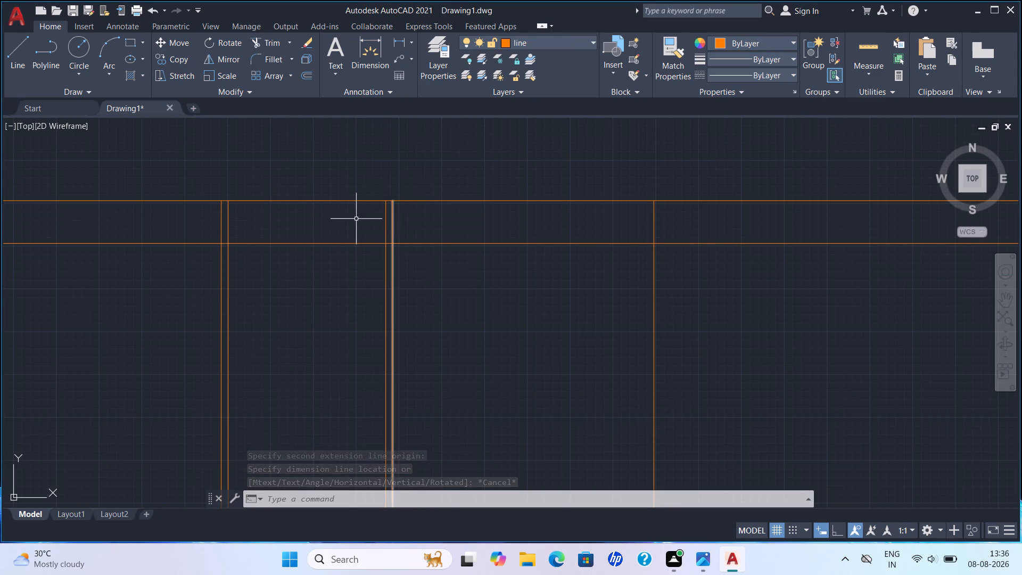
pyautogui.press('Escape')
pyautogui.click(230, 297)
pyautogui.click(228, 298)
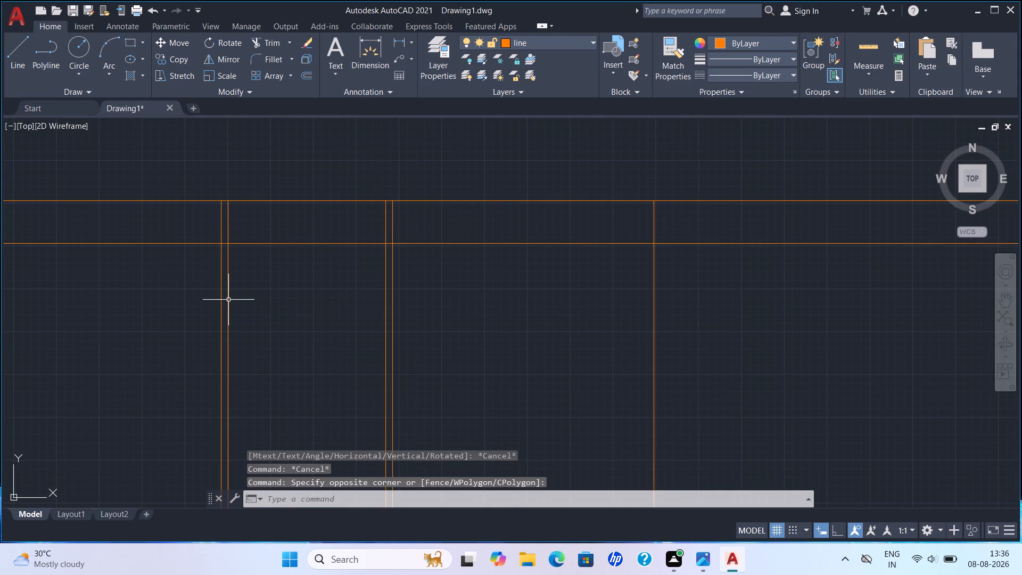
pyautogui.click(225, 292)
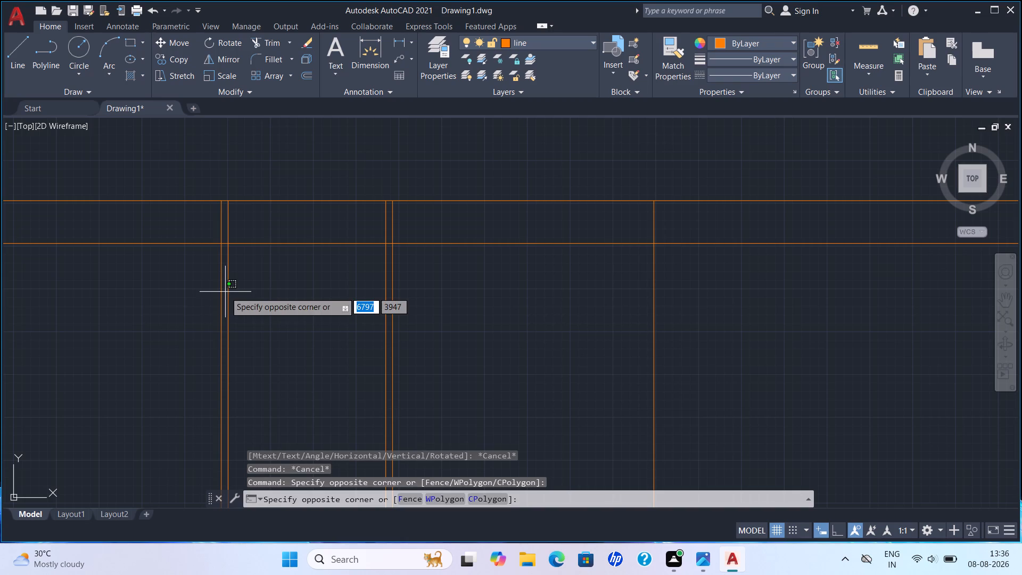
pyautogui.click(229, 287)
pyautogui.click(229, 287)
pyautogui.click(229, 288)
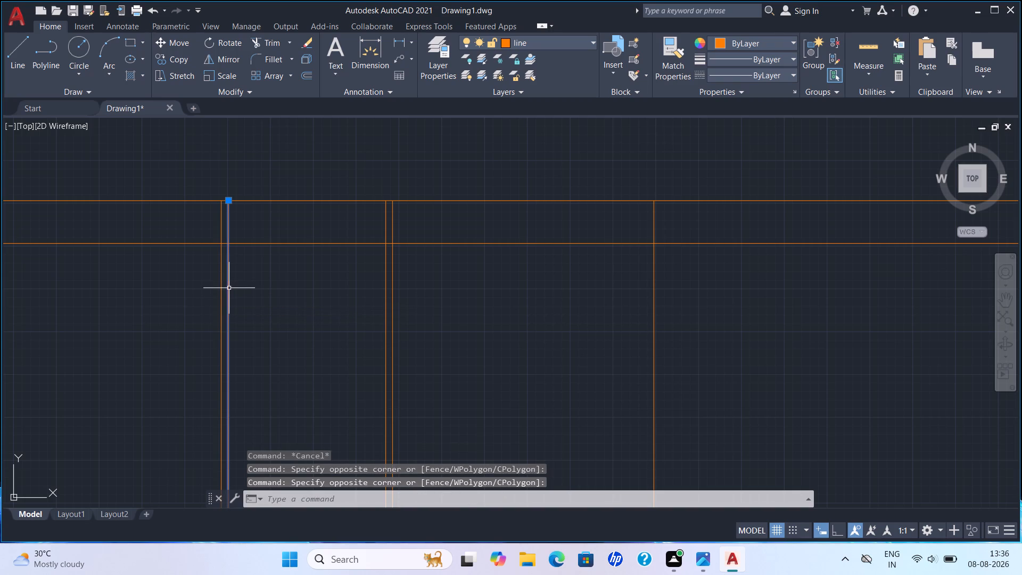
pyautogui.click(220, 289)
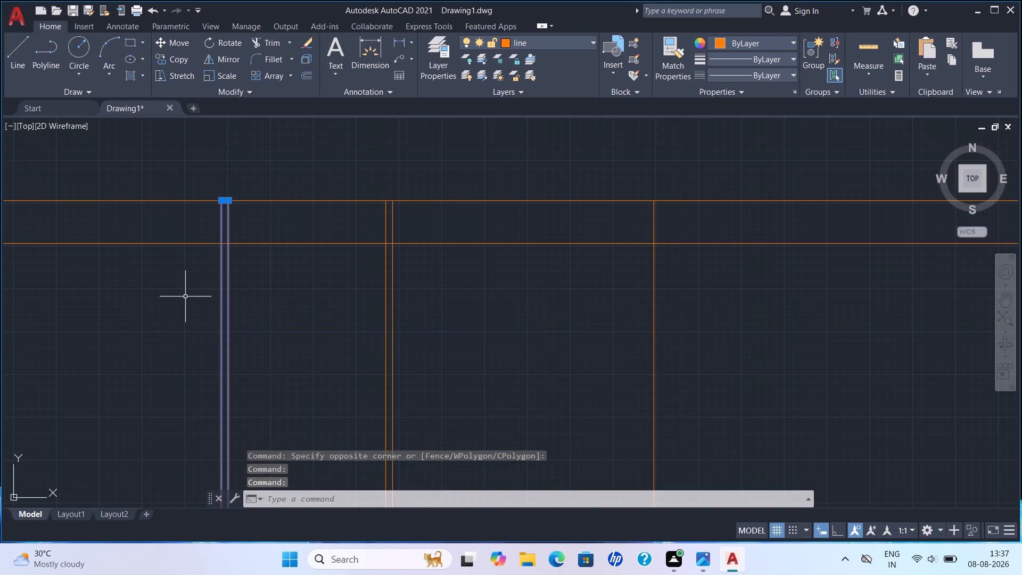
pyautogui.press('Delete')
pyautogui.press('Escape')
# Offset the left line of the remaining double-line division 200 to the left.
pyautogui.press('o')
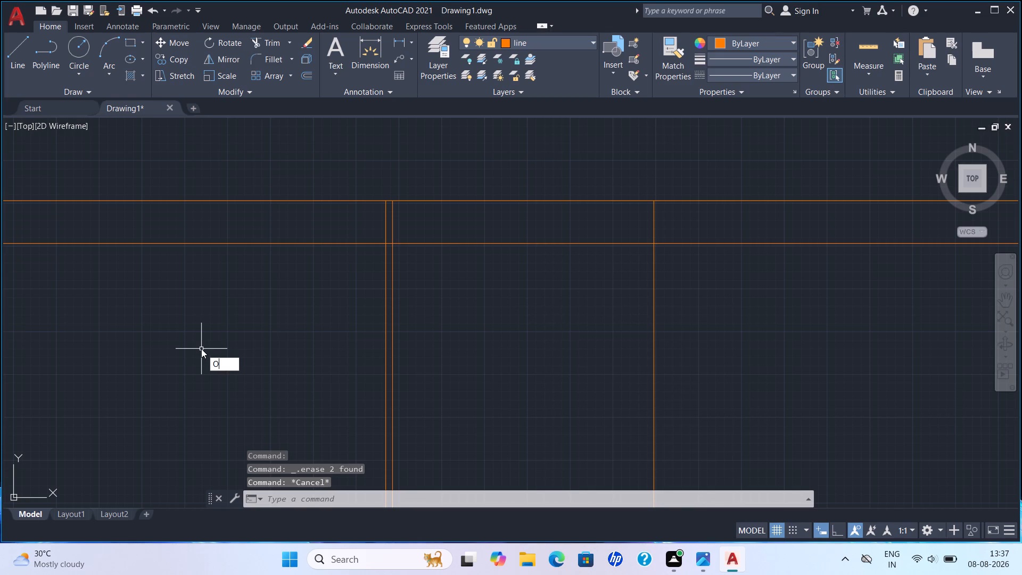
pyautogui.press('Return')
pyautogui.write('200')
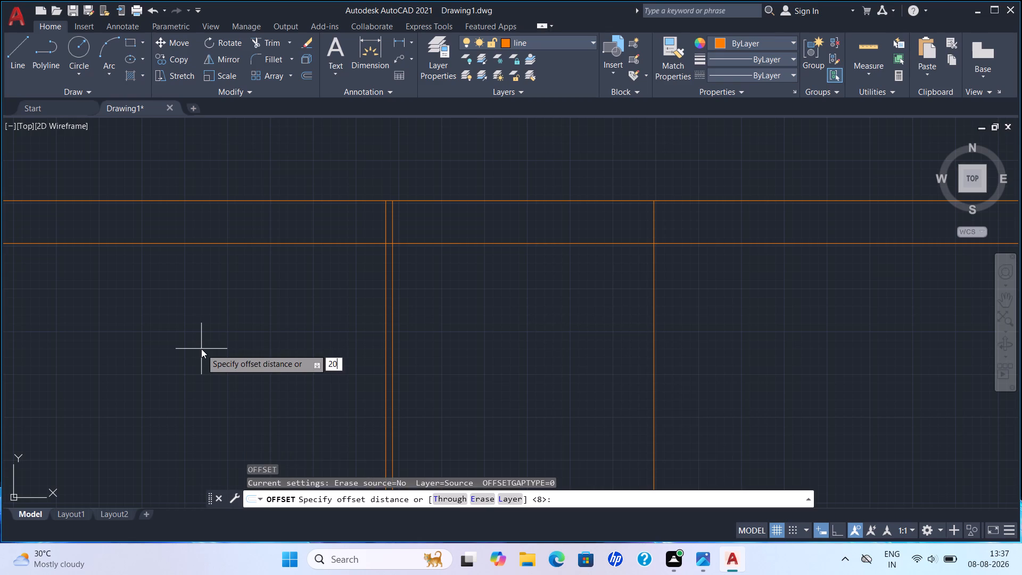
pyautogui.press('Return')
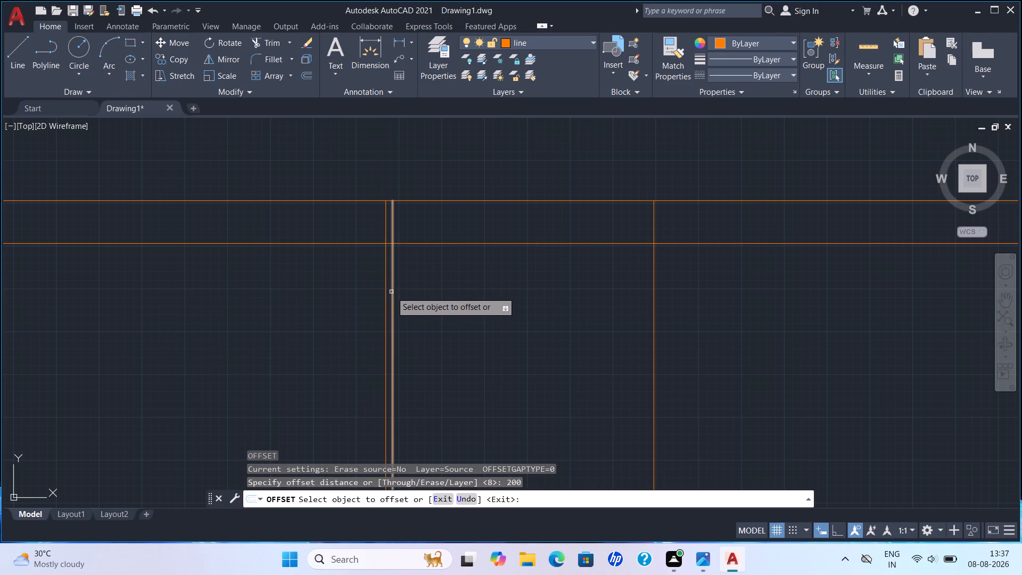
pyautogui.moveTo(386, 298); pyautogui.dragTo(365, 300)
pyautogui.click(340, 299)
pyautogui.press('Escape')
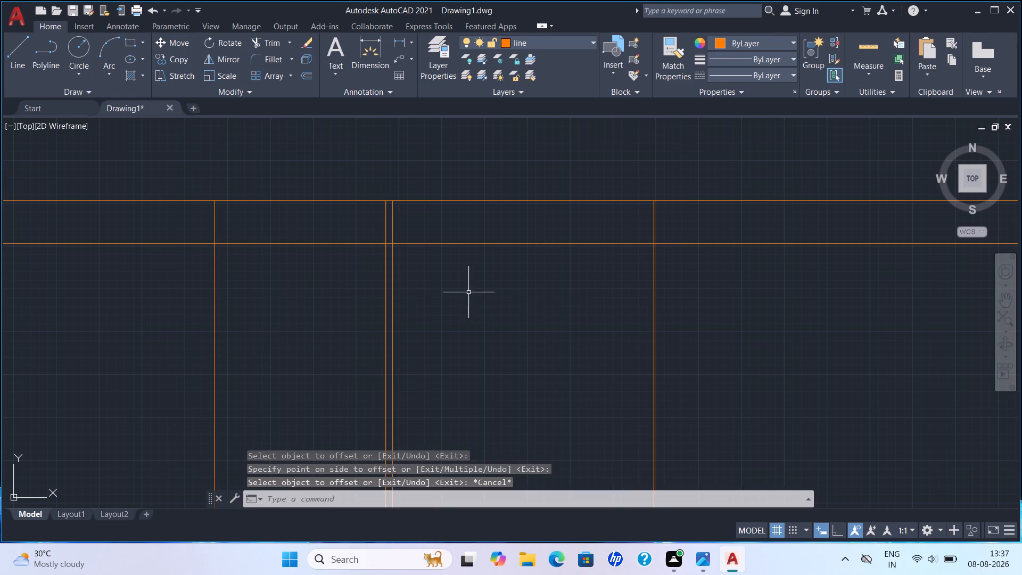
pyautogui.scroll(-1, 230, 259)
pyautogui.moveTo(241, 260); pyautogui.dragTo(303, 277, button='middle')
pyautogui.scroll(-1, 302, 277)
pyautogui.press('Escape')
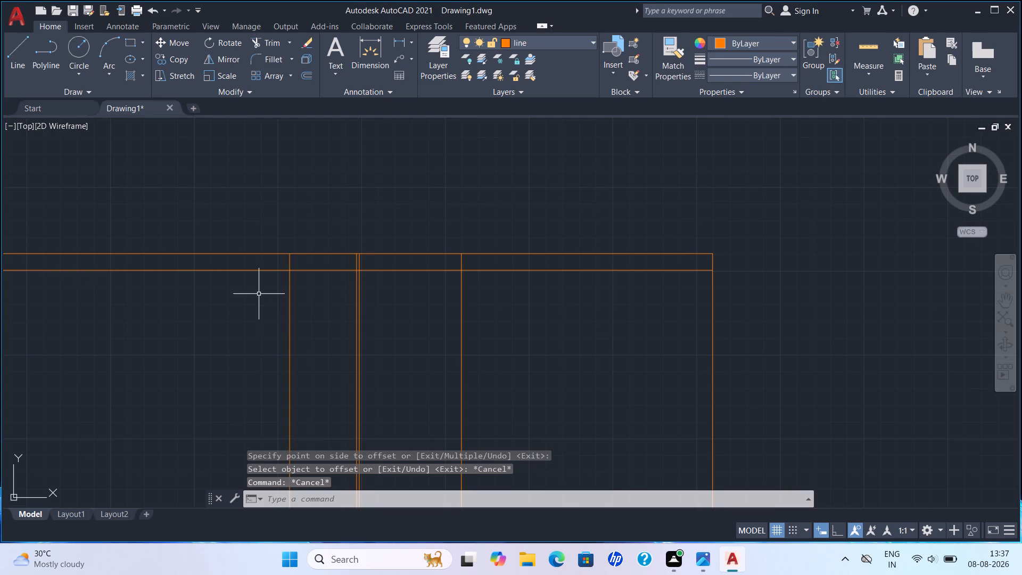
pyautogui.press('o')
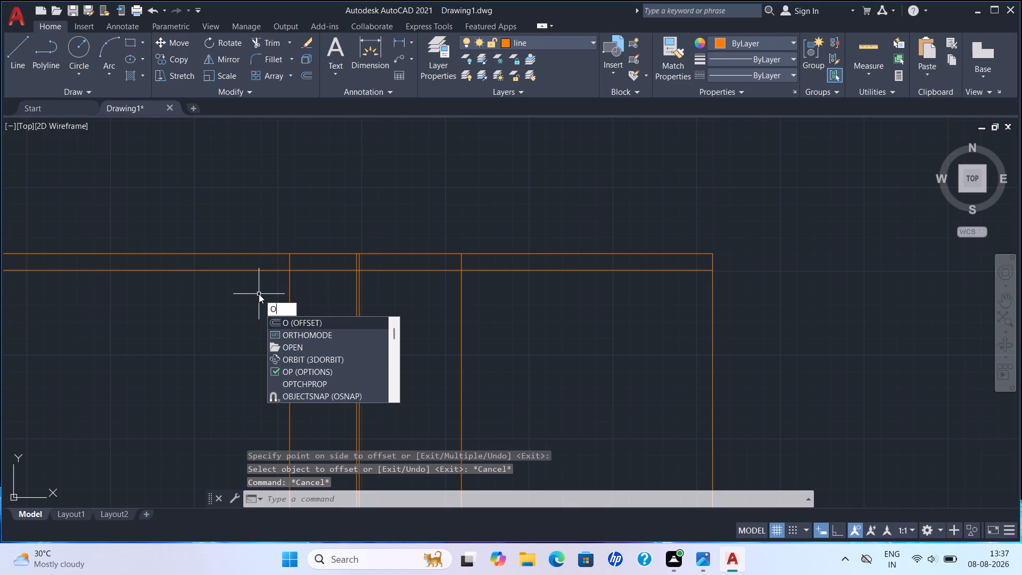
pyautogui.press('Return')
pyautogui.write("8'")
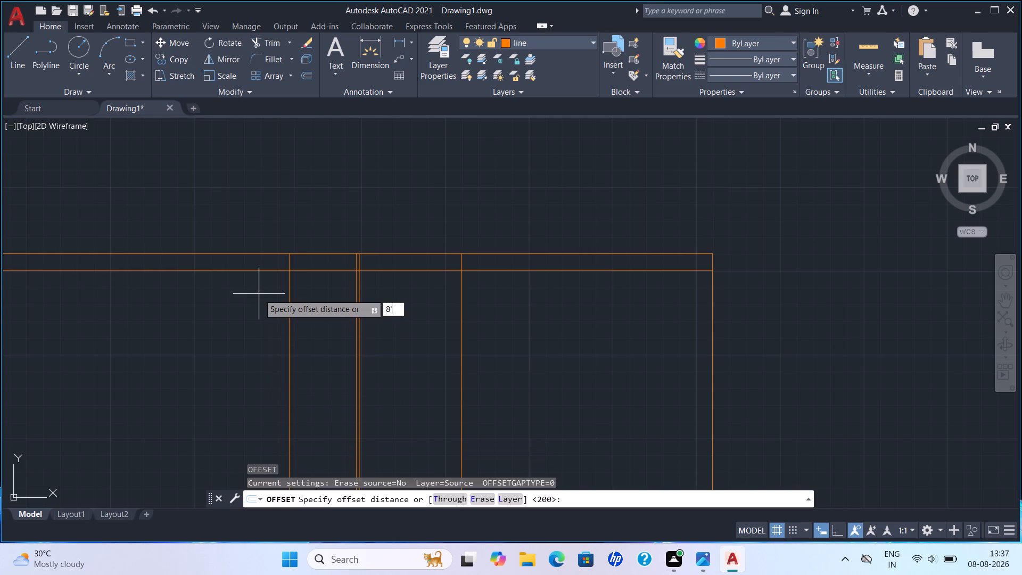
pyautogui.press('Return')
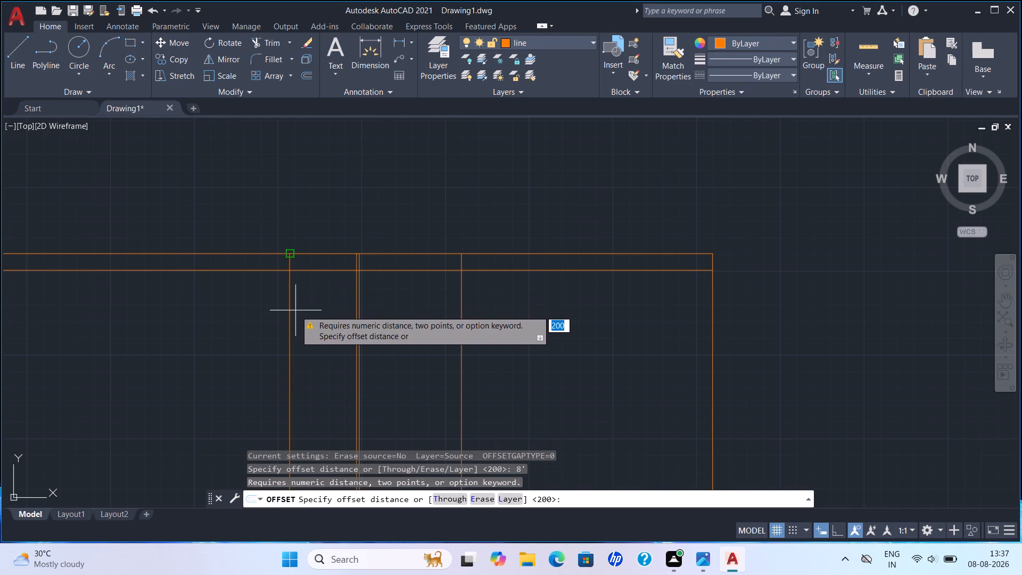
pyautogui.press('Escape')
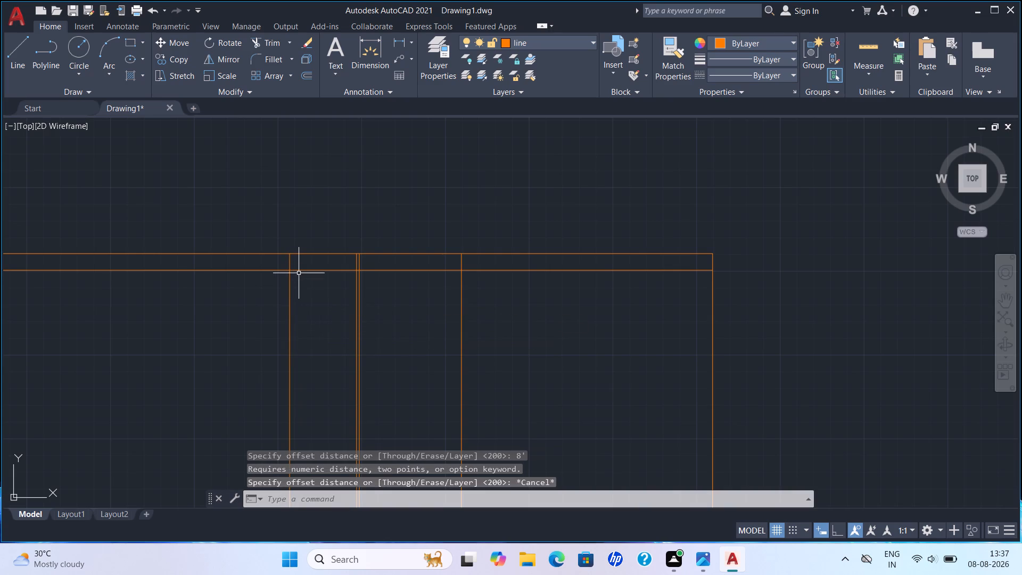
# Offset the leftmost inner vertical line 8 to the left to form a double-line division.
pyautogui.press('o')
pyautogui.press('Return')
pyautogui.press('8')
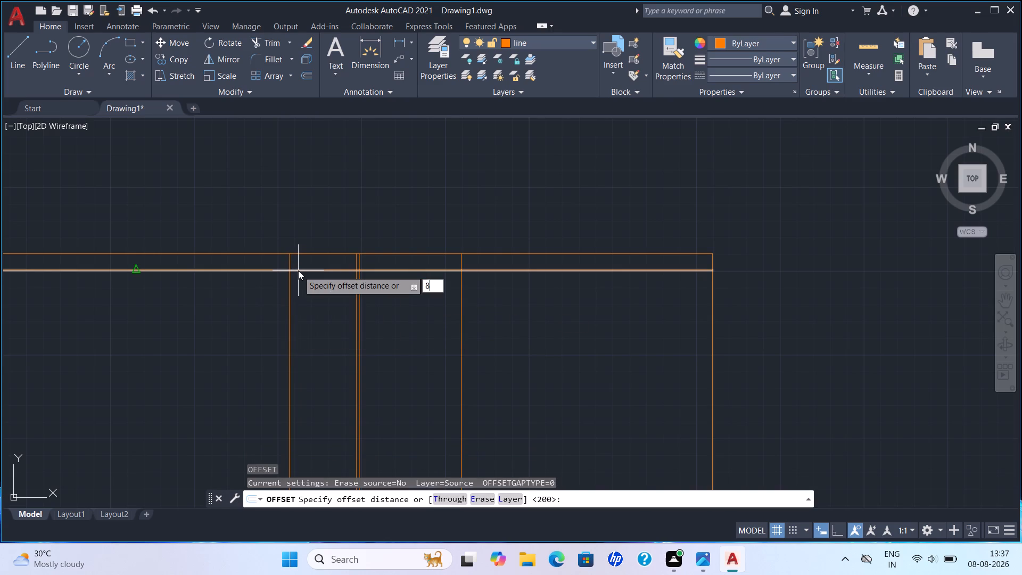
pyautogui.press('Return')
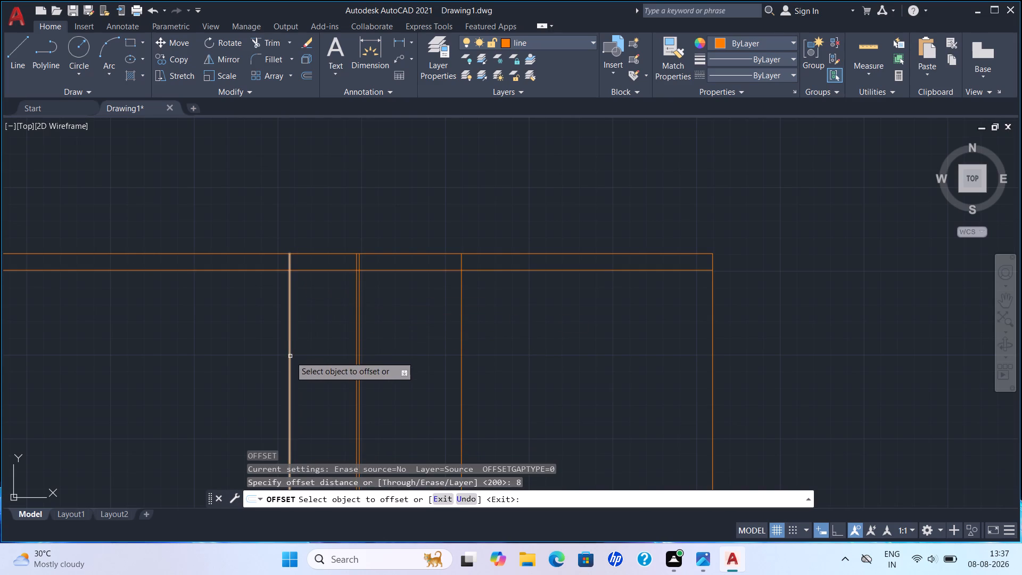
pyautogui.click(290, 356)
pyautogui.click(275, 359)
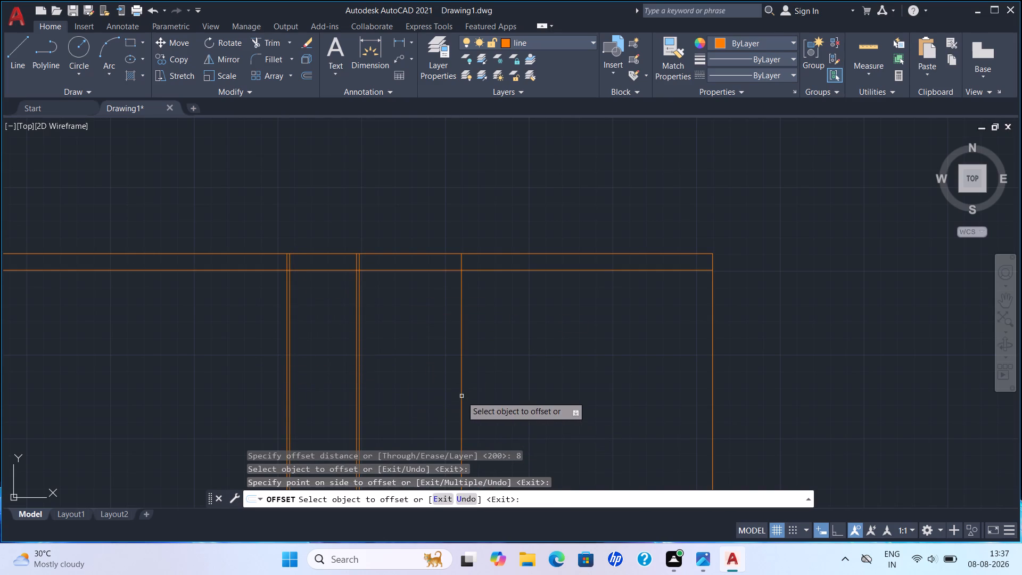
pyautogui.press('Escape')
# Measure the clear gap between the two double-line divisions along the top edge with a linear dimension.
pyautogui.click(359, 54)
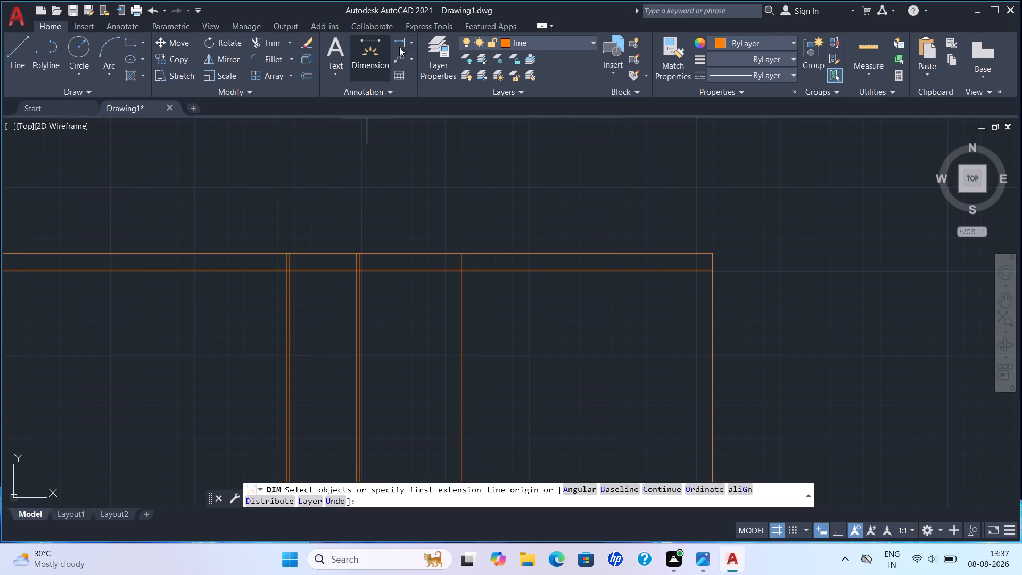
pyautogui.click(411, 42)
pyautogui.click(407, 62)
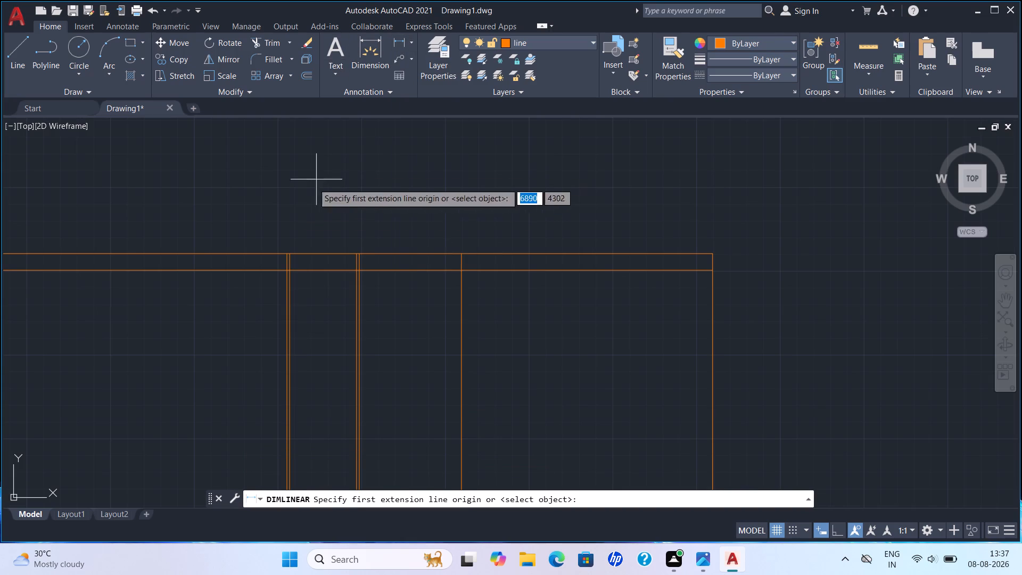
pyautogui.scroll(3, 288, 249)
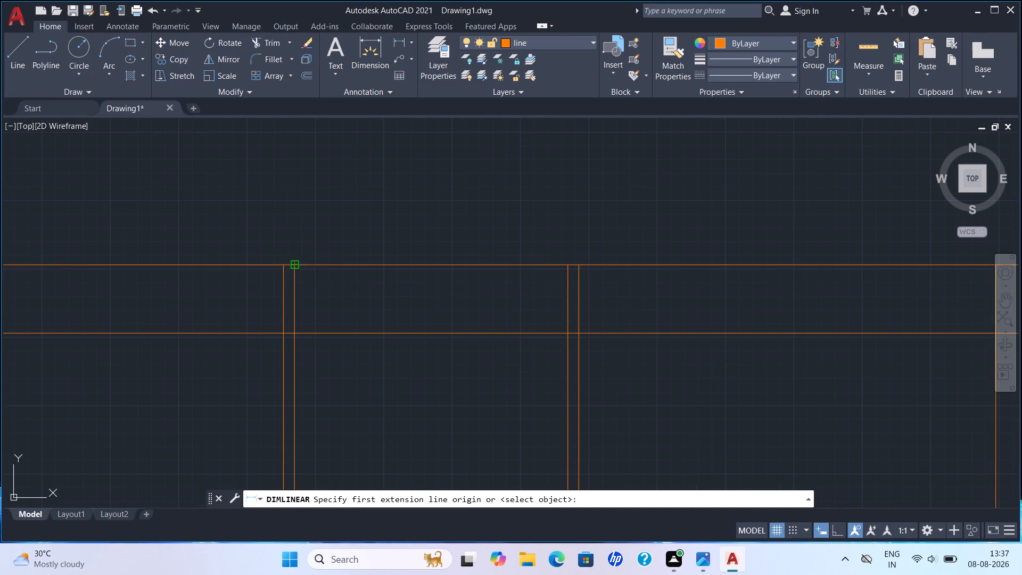
pyautogui.click(295, 266)
pyautogui.click(570, 268)
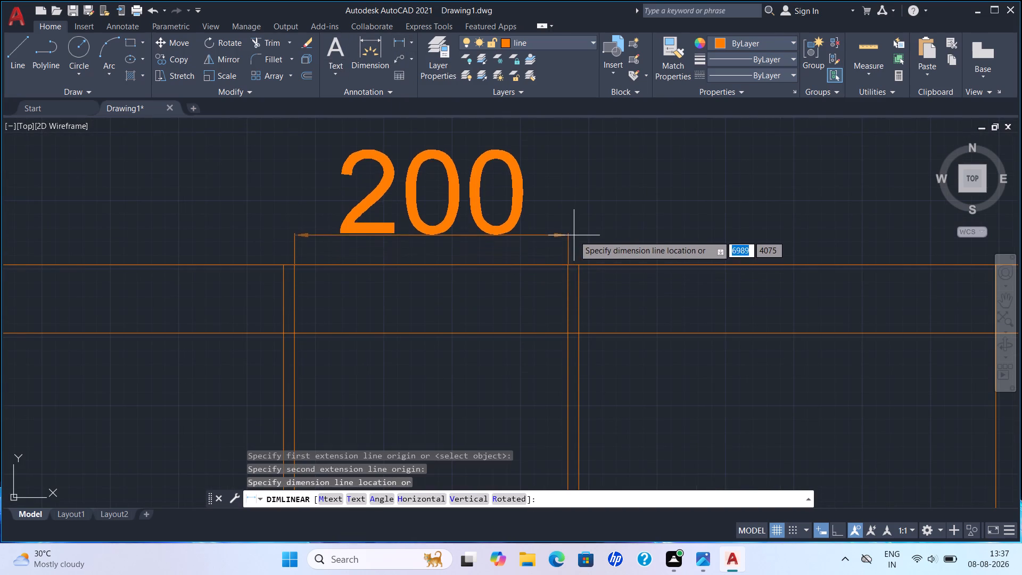
pyautogui.press('Escape')
# Offset the left line of the leftmost double-line division 700 to the left.
pyautogui.scroll(-4, 557, 269)
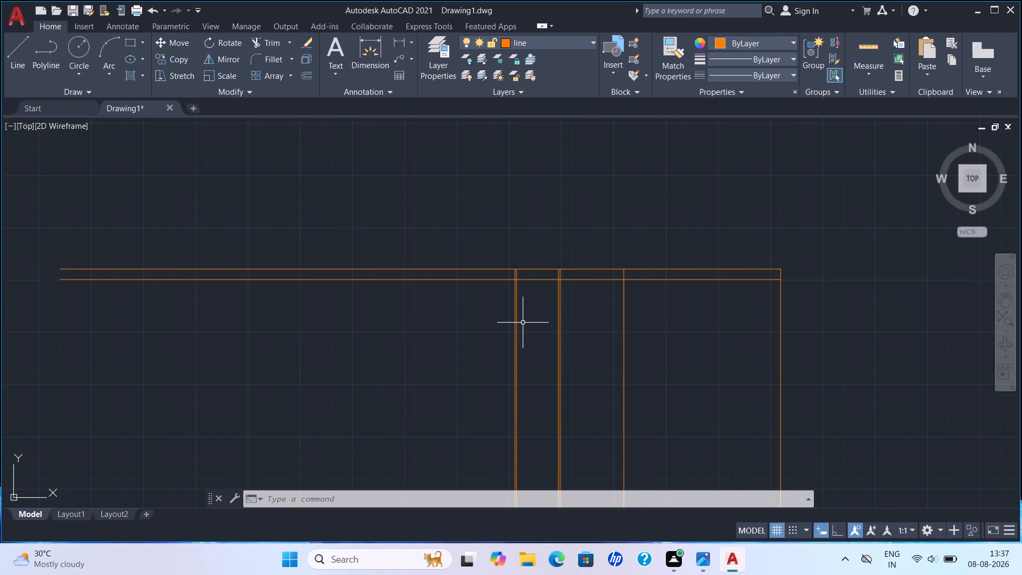
pyautogui.press('Escape')
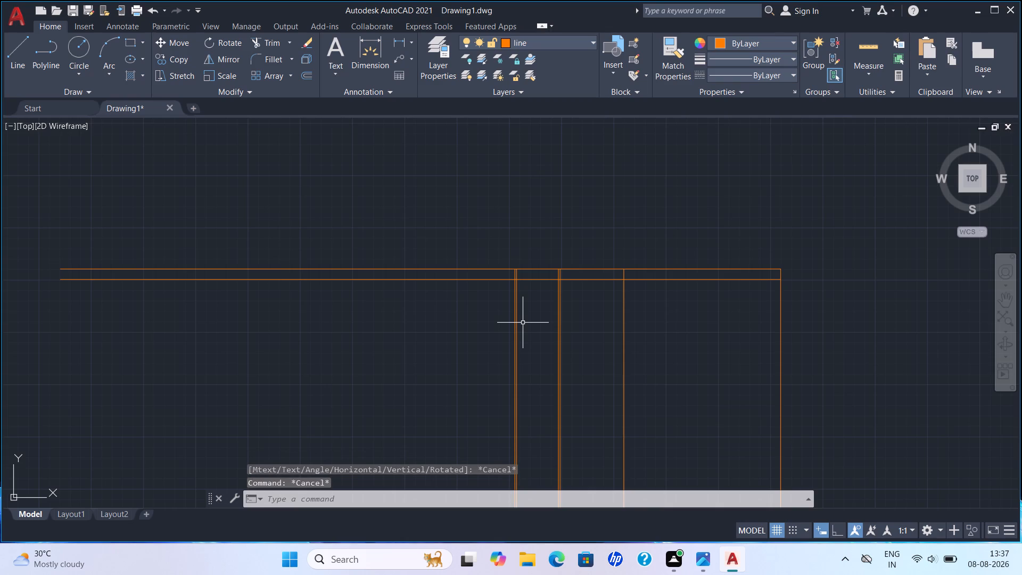
pyautogui.press('0')
pyautogui.press('Return')
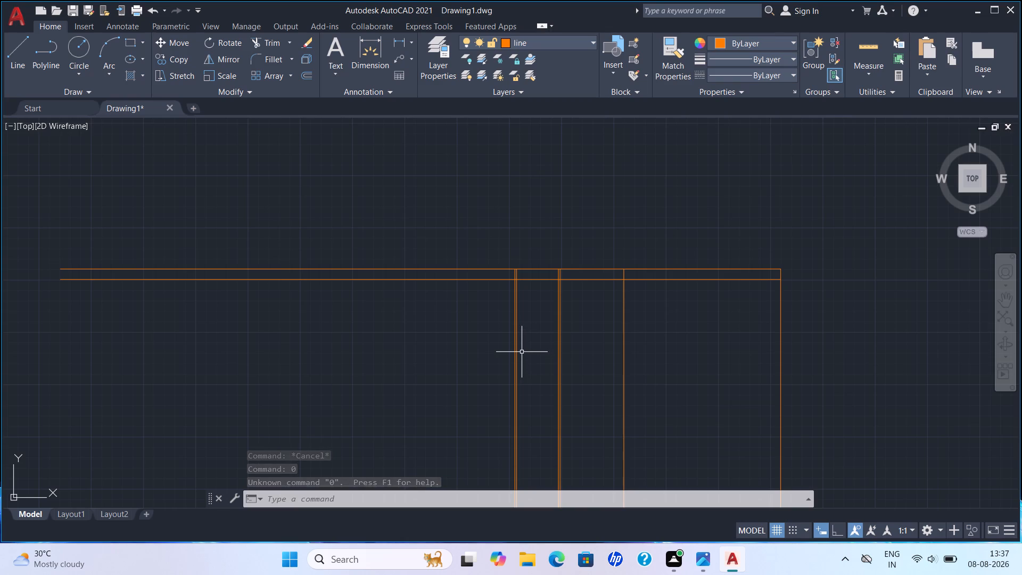
pyautogui.press('Escape')
pyautogui.press('o')
pyautogui.press('Return')
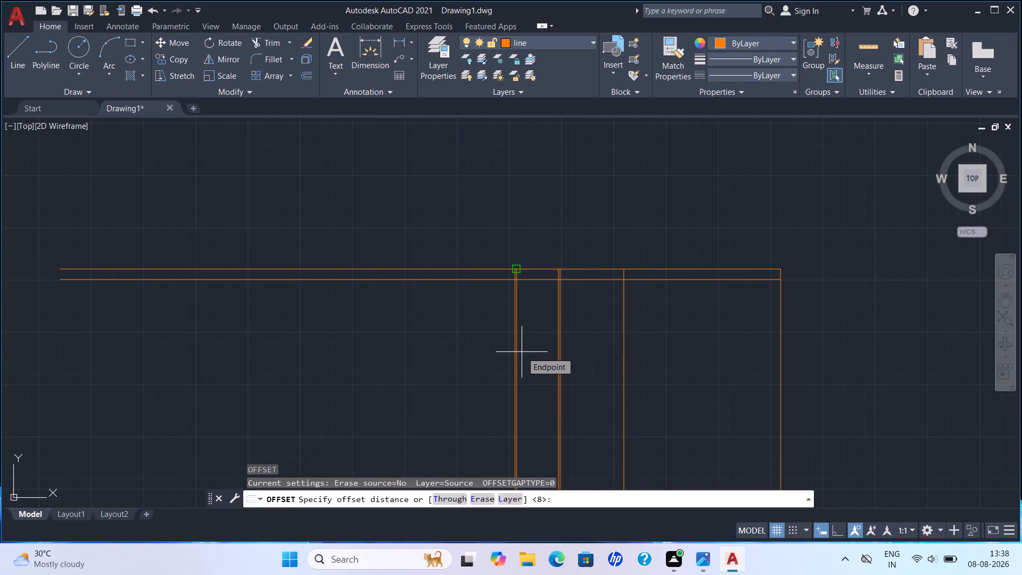
pyautogui.write('700')
pyautogui.press('Return')
pyautogui.scroll(3, 522, 300)
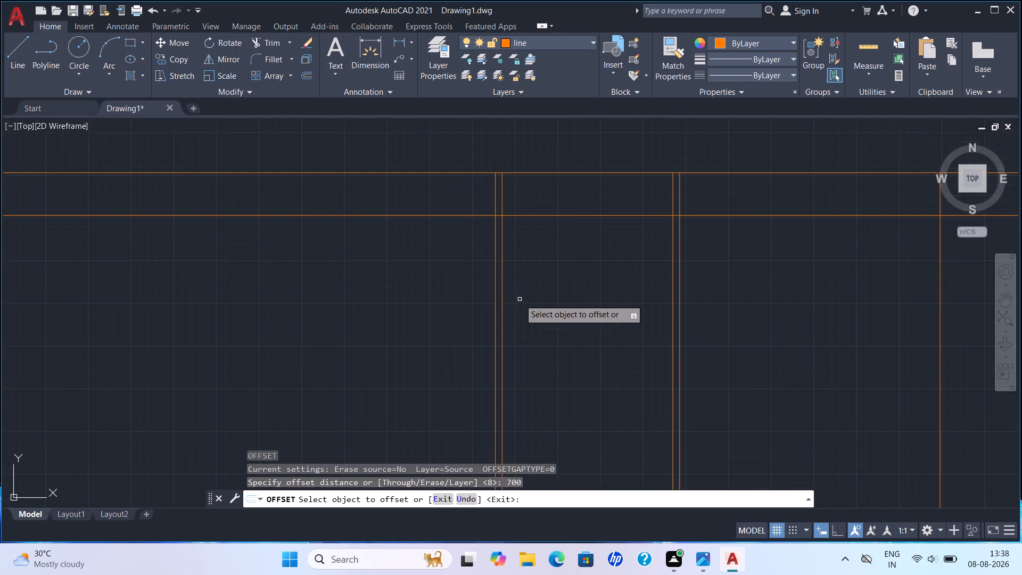
pyautogui.moveTo(494, 278); pyautogui.dragTo(424, 281)
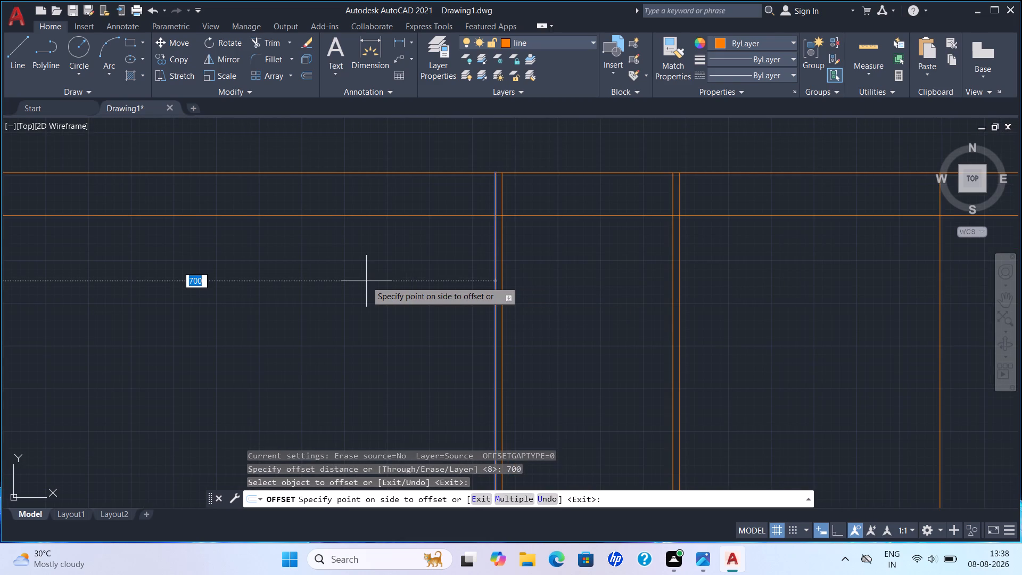
pyautogui.click(366, 281)
pyautogui.scroll(-3, 395, 274)
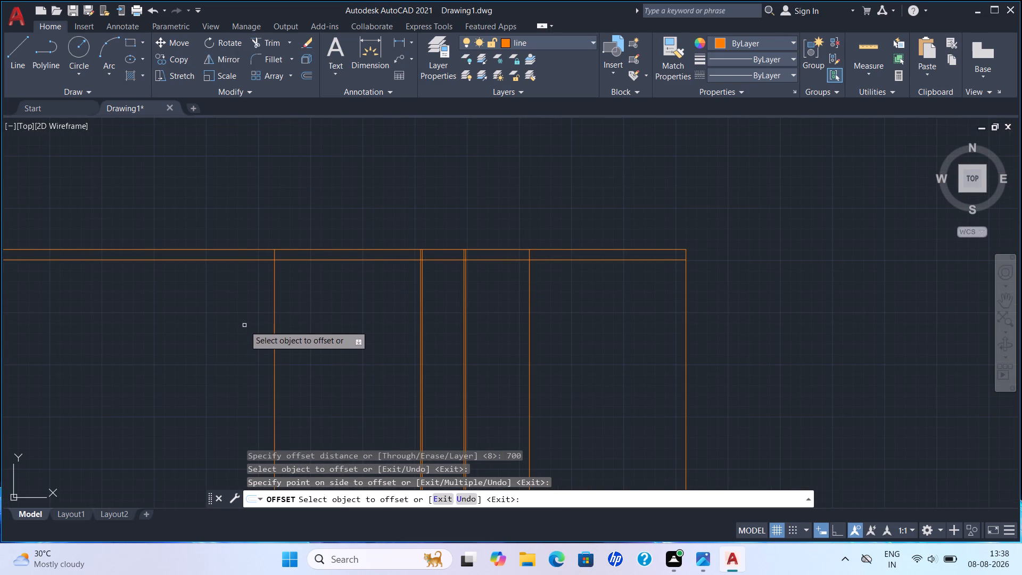
pyautogui.press('Escape')
# Offset the new single vertical line 50 to the left.
pyautogui.press('o')
pyautogui.press('Return')
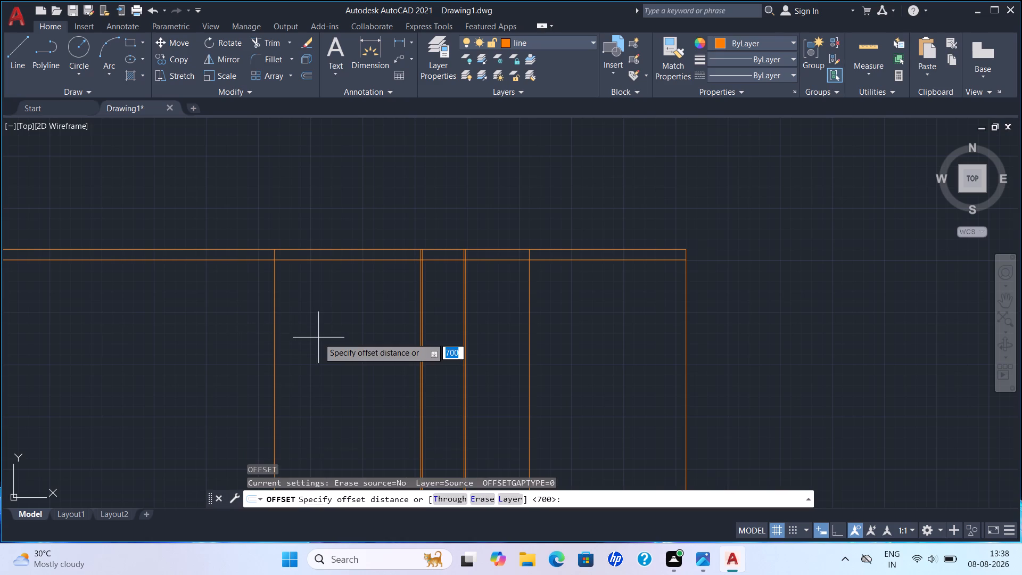
pyautogui.write('50')
pyautogui.press('Return')
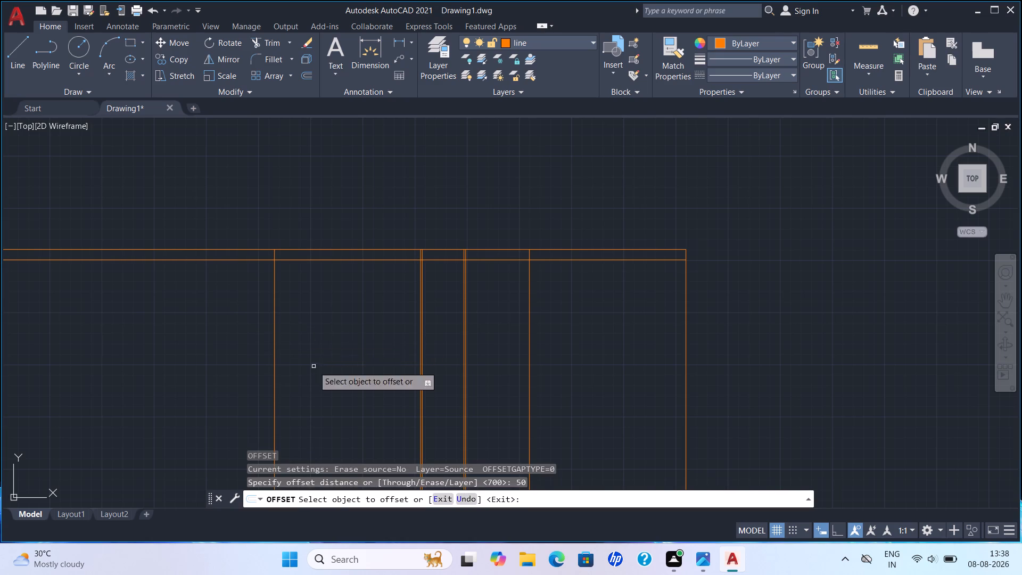
pyautogui.moveTo(276, 347); pyautogui.dragTo(249, 356)
pyautogui.click(245, 356)
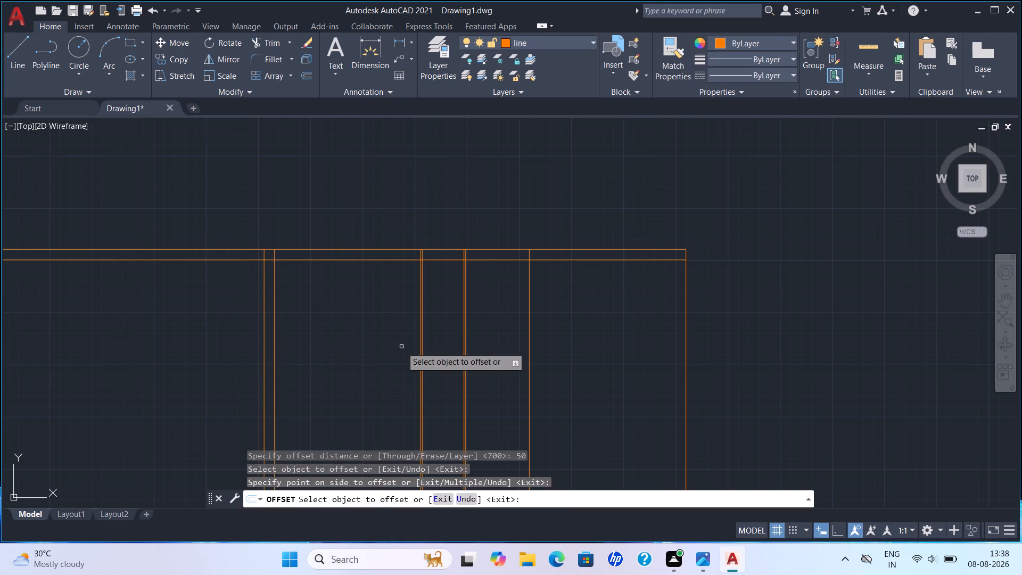
pyautogui.press('Escape')
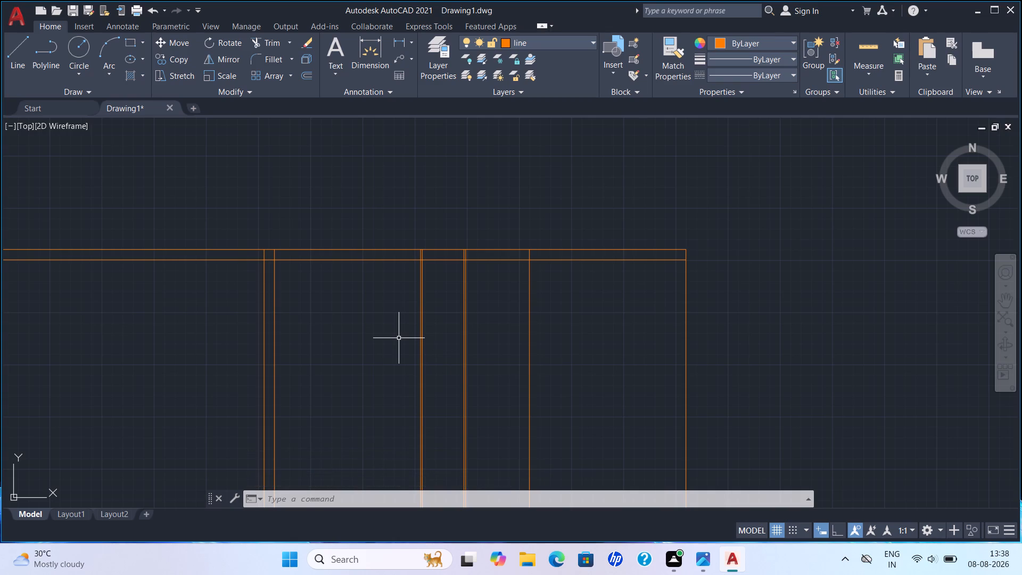
# Offset the left line of the 50-wide pair 300 to the left.
pyautogui.press('Escape')
pyautogui.press('o')
pyautogui.press('Return')
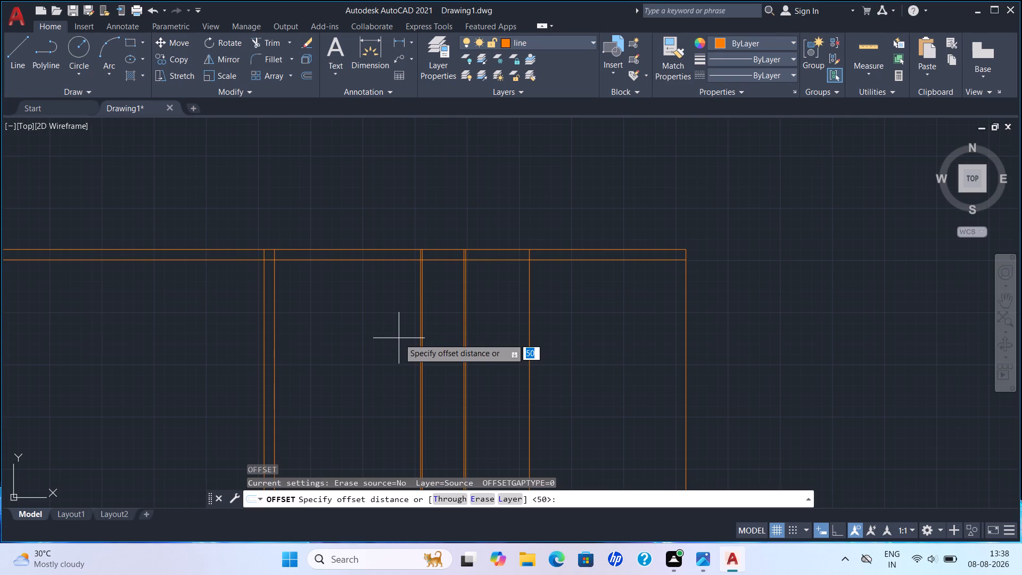
pyautogui.write('300')
pyautogui.press('Return')
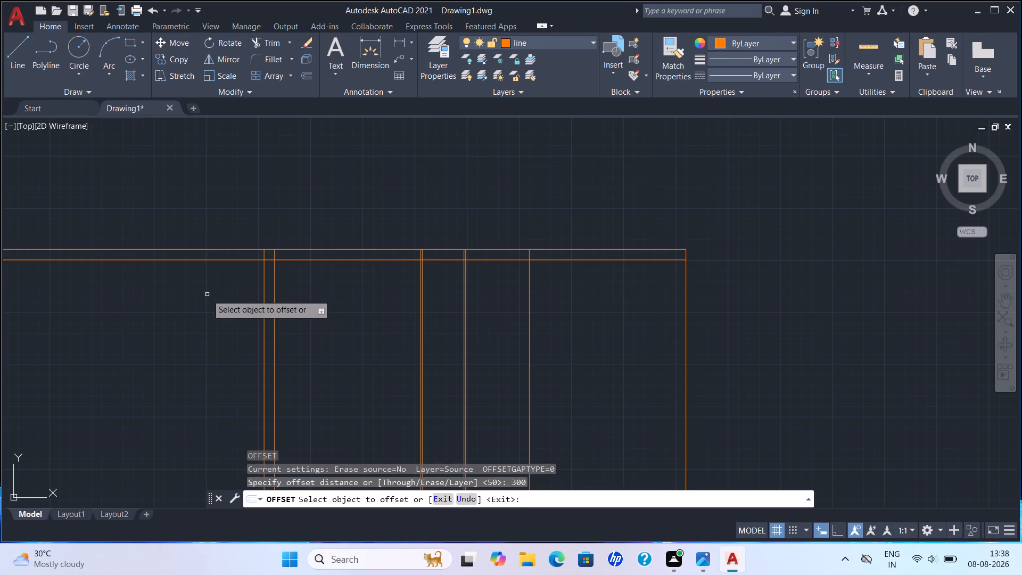
pyautogui.scroll(-1, 300, 300)
pyautogui.moveTo(302, 300); pyautogui.dragTo(494, 323, button='middle')
pyautogui.scroll(1, 541, 316)
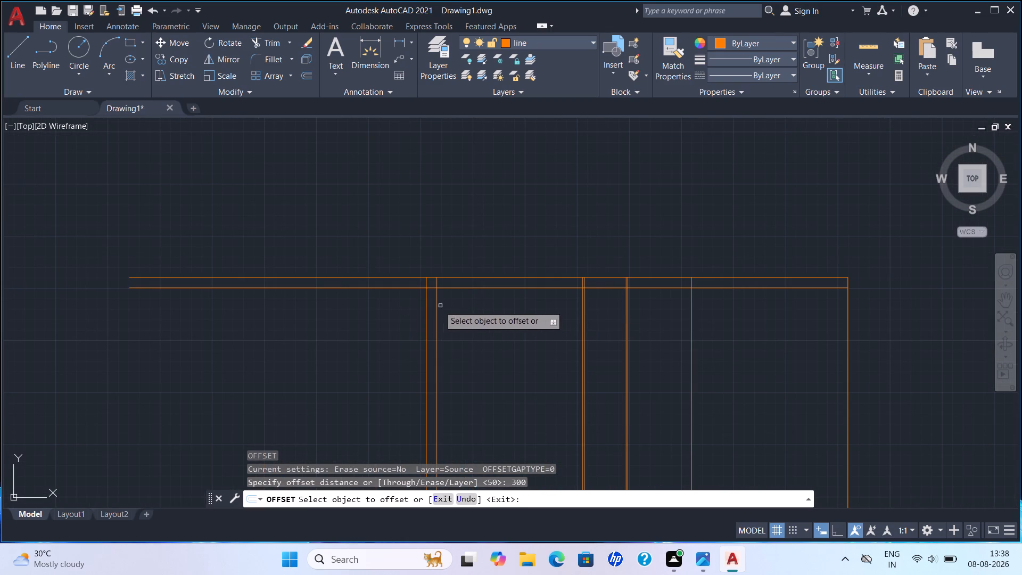
pyautogui.moveTo(425, 302); pyautogui.dragTo(352, 307)
pyautogui.moveTo(337, 307); pyautogui.dragTo(364, 307)
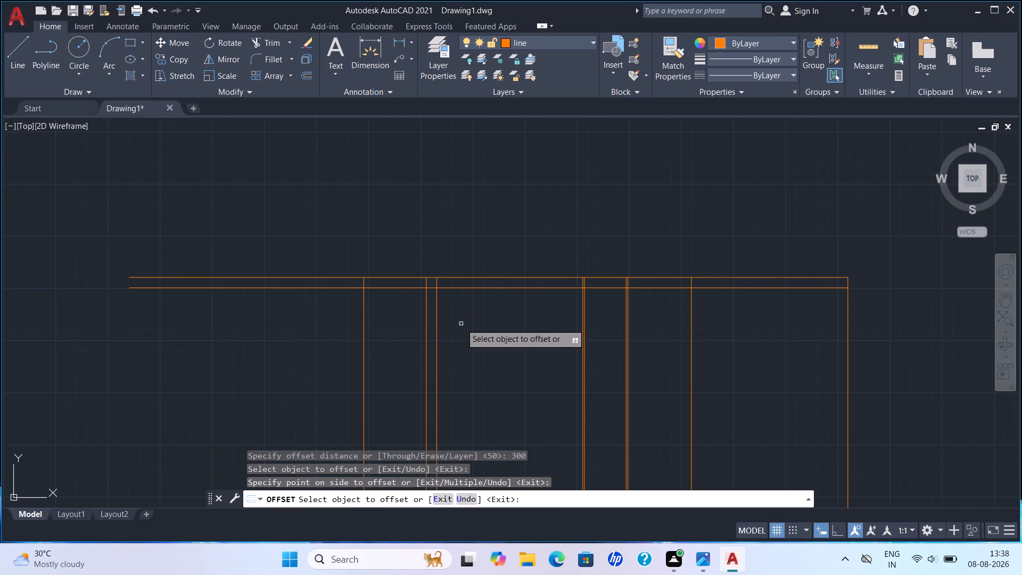
pyautogui.press('Escape')
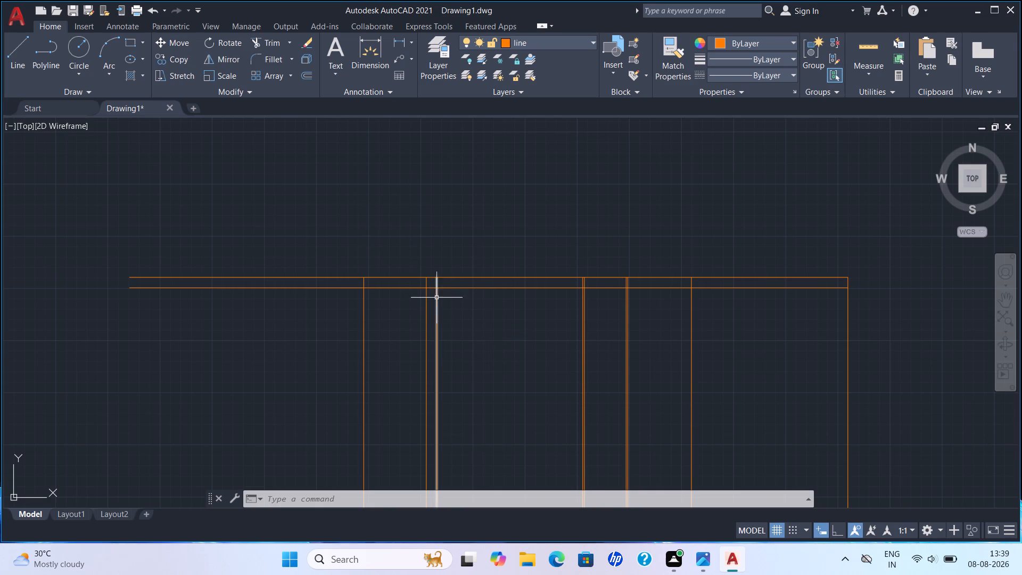
# Measure the spacing between the two closely spaced single vertical lines along the top edge with a linear dimension.
pyautogui.click(374, 48)
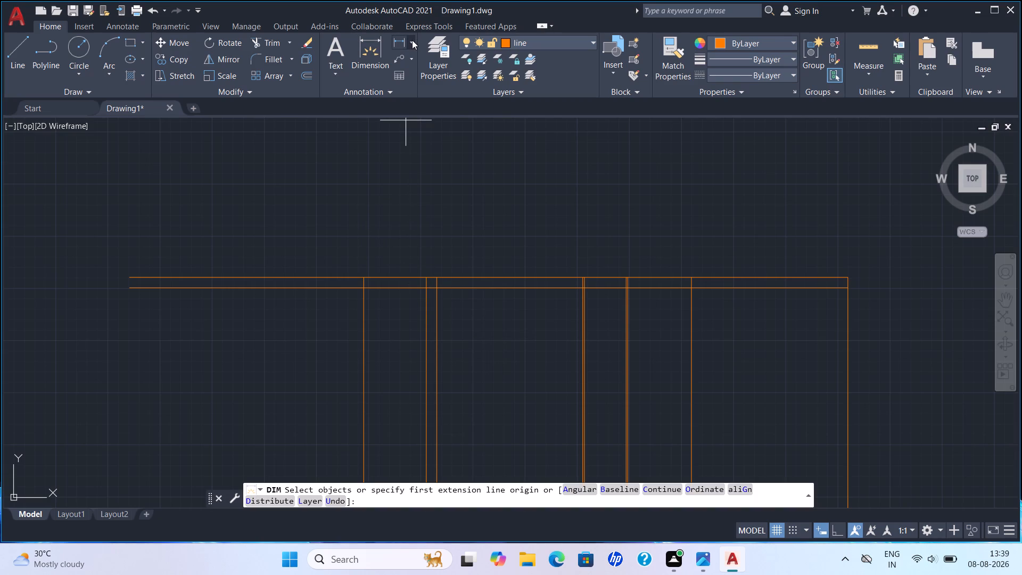
pyautogui.click(412, 40)
pyautogui.click(417, 65)
pyautogui.scroll(2, 416, 290)
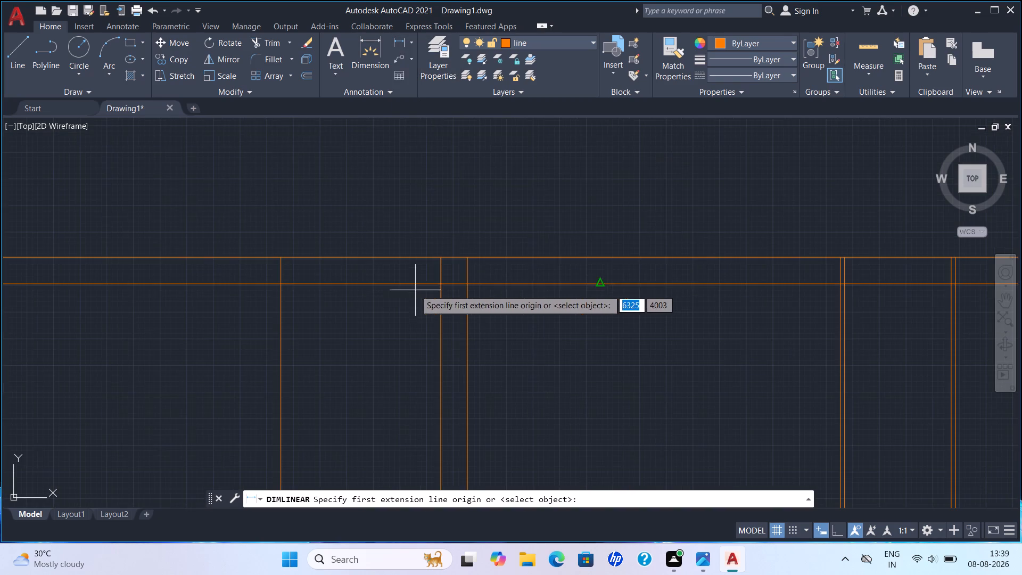
pyautogui.click(439, 262)
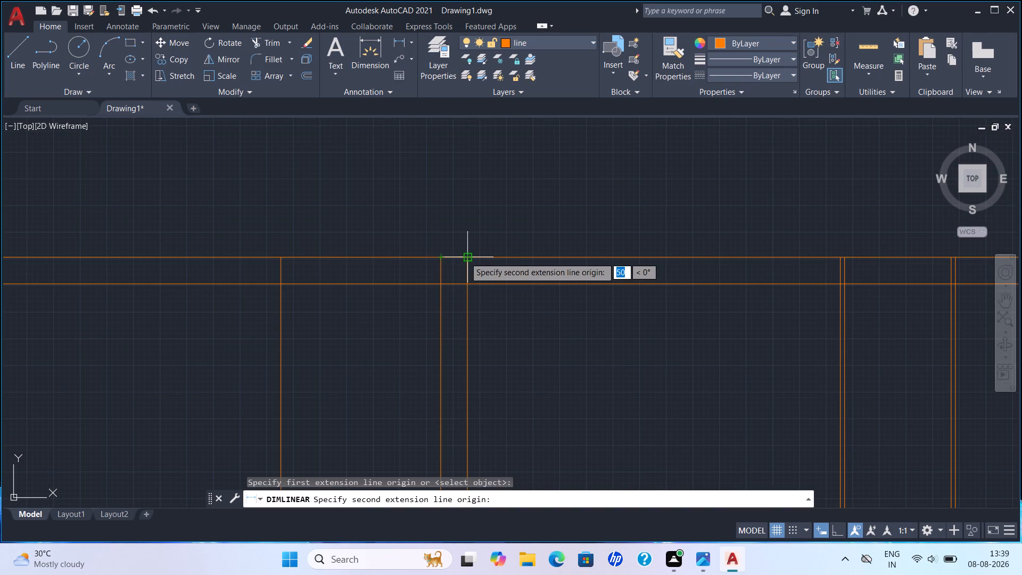
pyautogui.click(465, 257)
pyautogui.press('Escape')
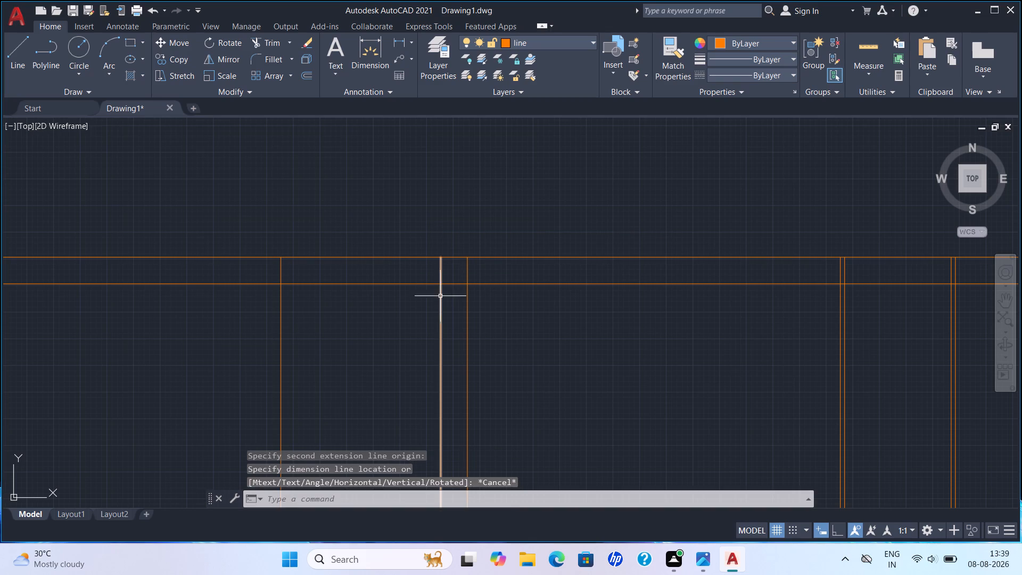
# Delete the left line of the 50-wide pair, the middle of the three leftmost inner vertical lines.
pyautogui.click(439, 302)
pyautogui.click(442, 303)
pyautogui.press('Escape')
pyautogui.moveTo(442, 303); pyautogui.dragTo(441, 308)
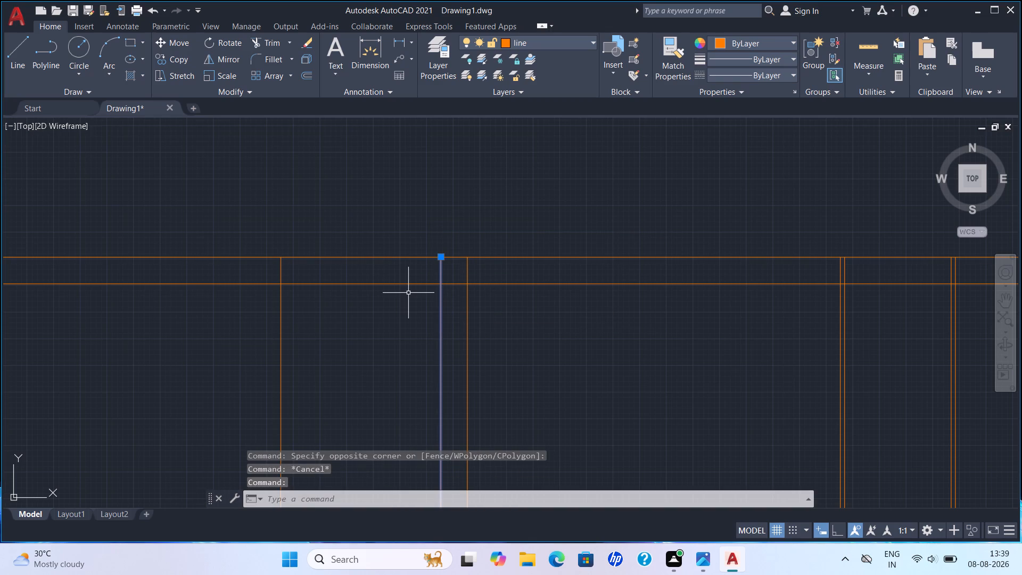
pyautogui.press('Delete')
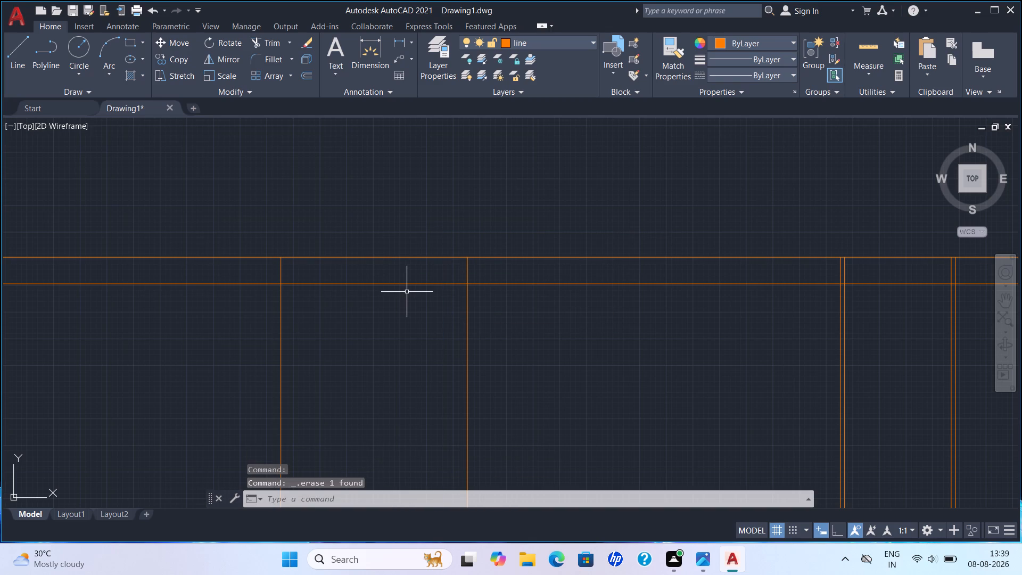
# Offset the right one of the two leftmost single inner vertical lines 30 to the left.
pyautogui.press('Escape')
pyautogui.press('o')
pyautogui.press('Return')
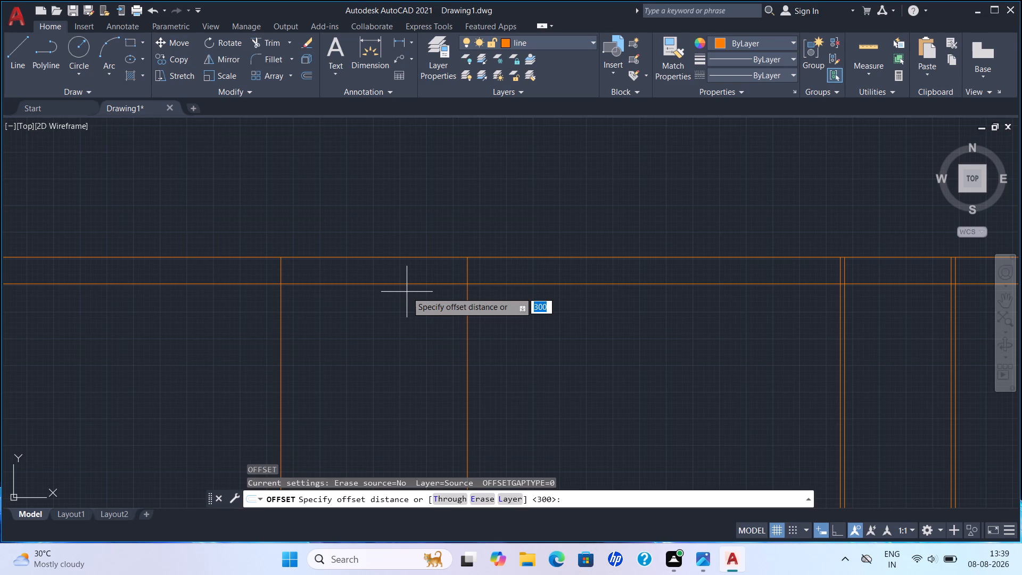
pyautogui.write('30')
pyautogui.press('Return')
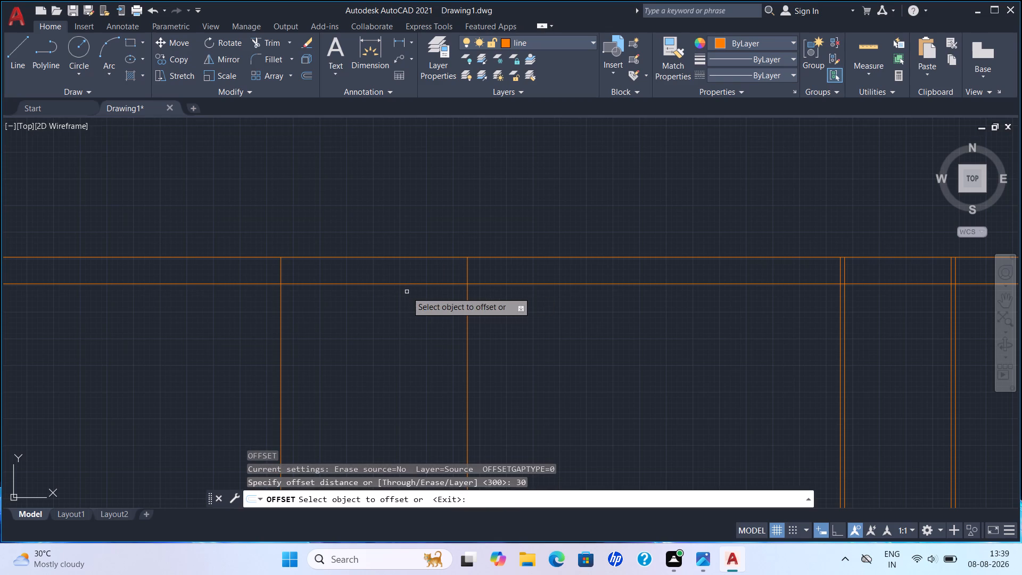
pyautogui.click(467, 349)
pyautogui.click(458, 355)
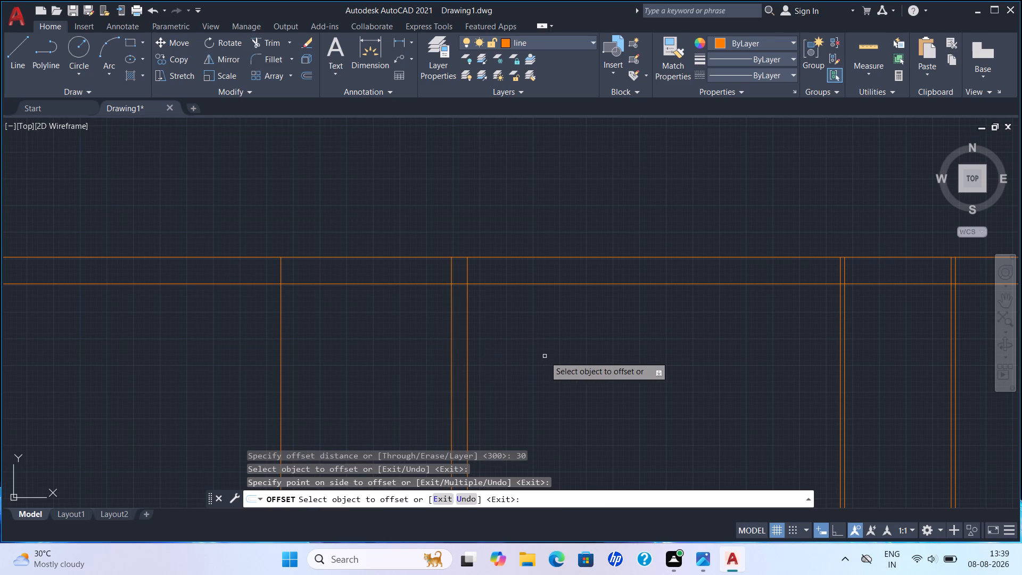
pyautogui.press('Escape')
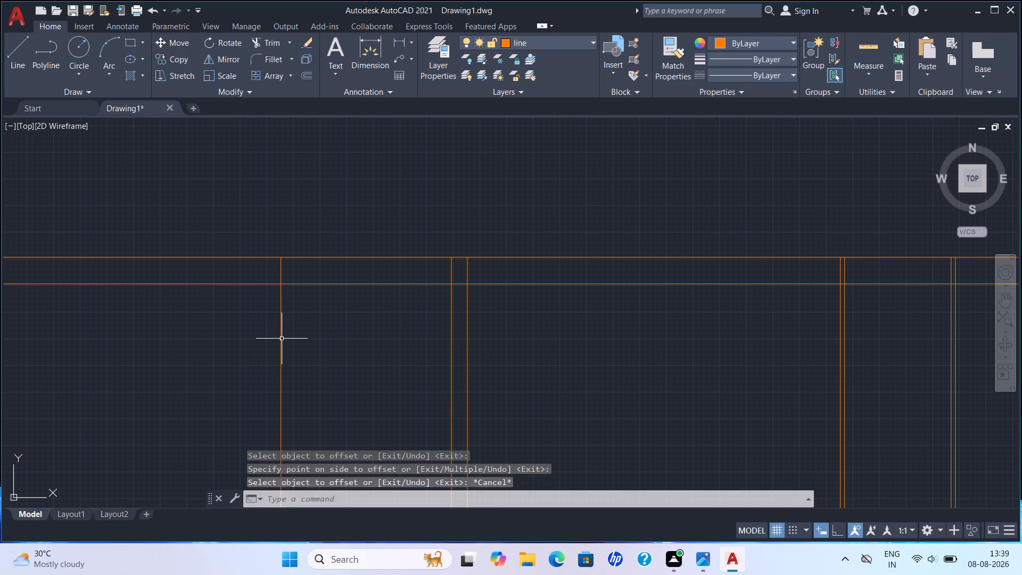
# Delete the leftmost inner vertical line, left of the 30-wide pair.
pyautogui.click(279, 342)
pyautogui.press('Delete')
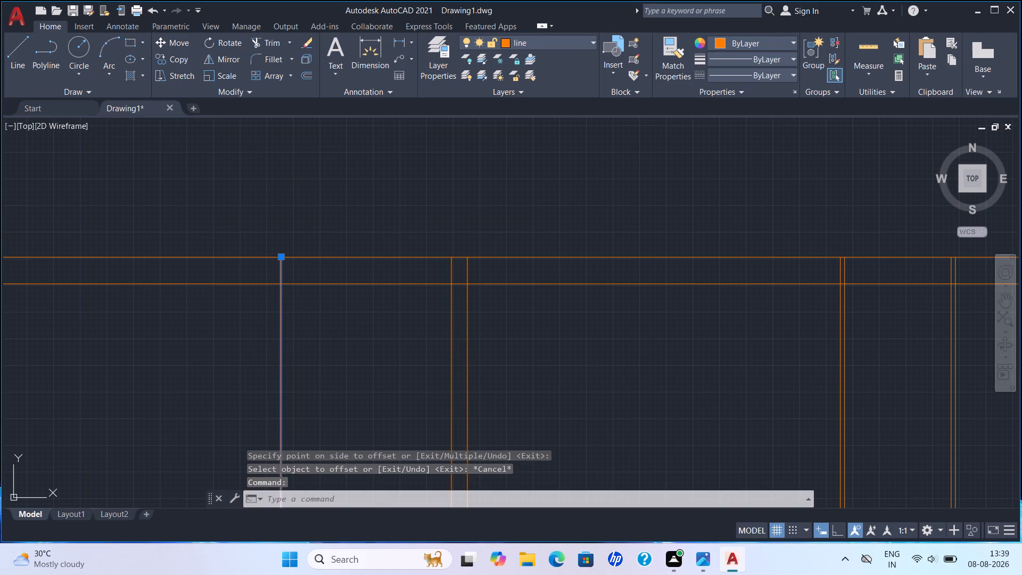
pyautogui.press('Escape')
# Offset the left line of the 30-wide pair 300 to the left.
pyautogui.press('o')
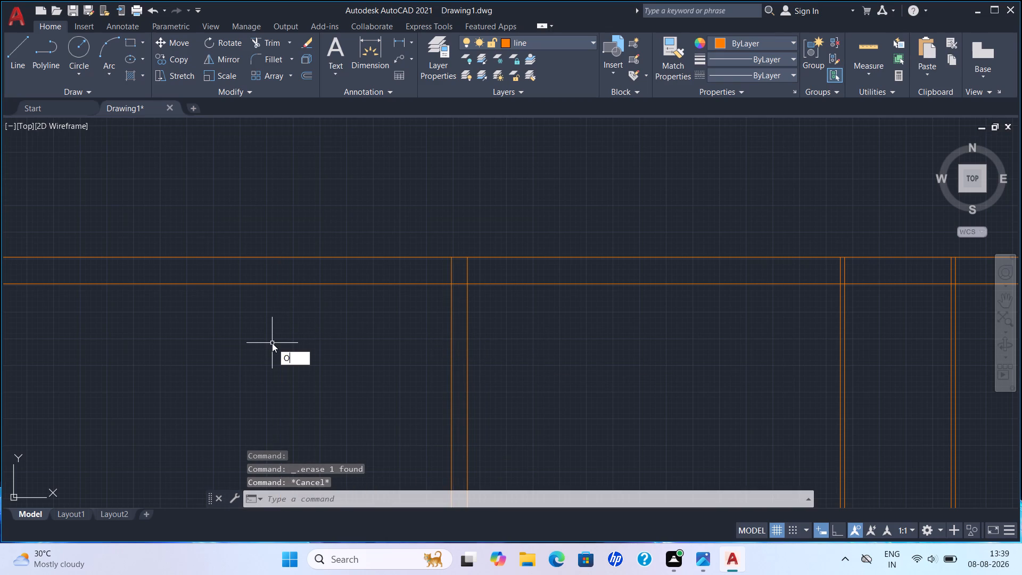
pyautogui.press('Return')
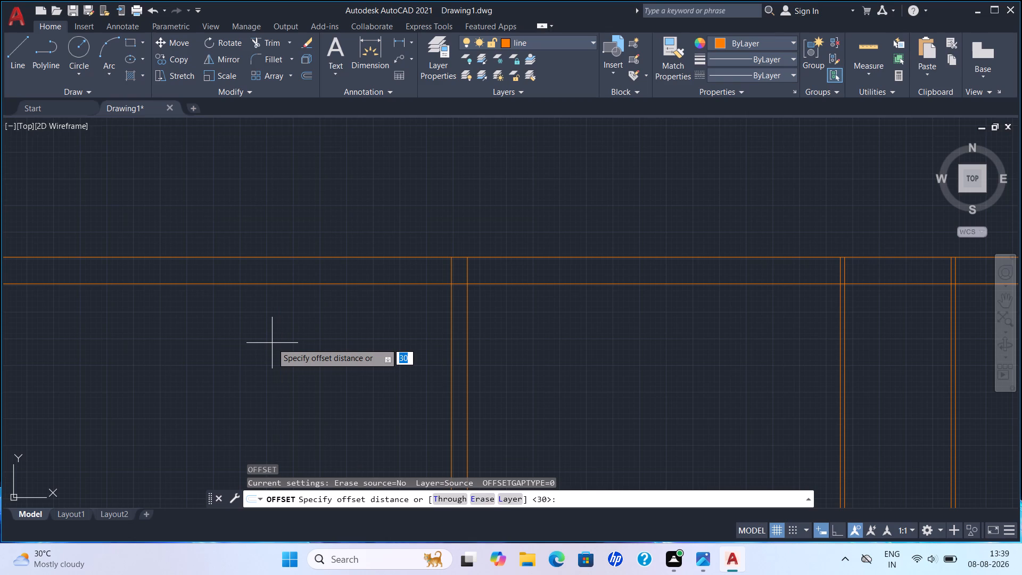
pyautogui.press('Escape')
pyautogui.press('o')
pyautogui.press('Return')
pyautogui.write('300')
pyautogui.press('Return')
pyautogui.scroll(1, 272, 342)
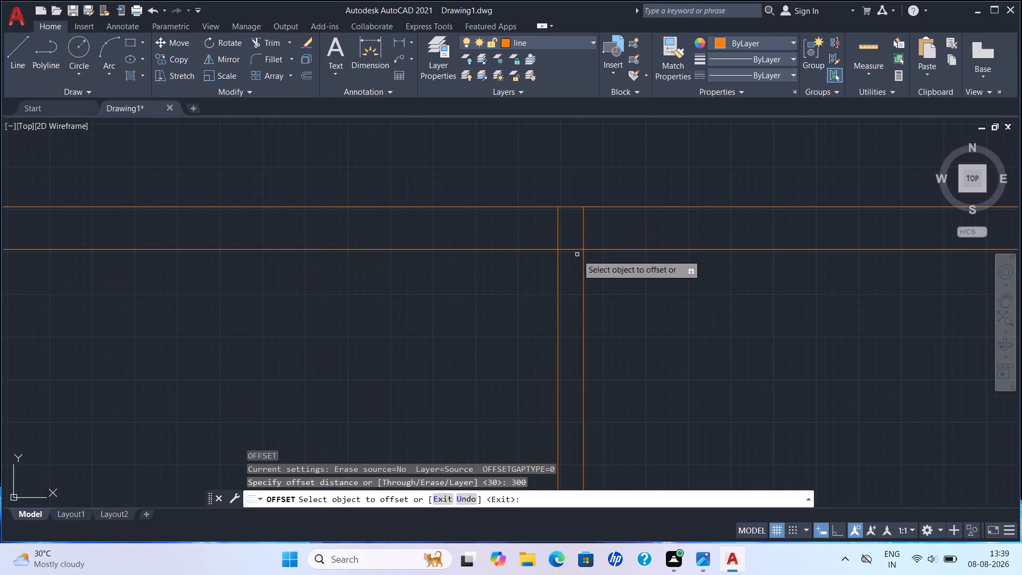
pyautogui.moveTo(558, 284); pyautogui.dragTo(467, 287)
pyautogui.click(408, 287)
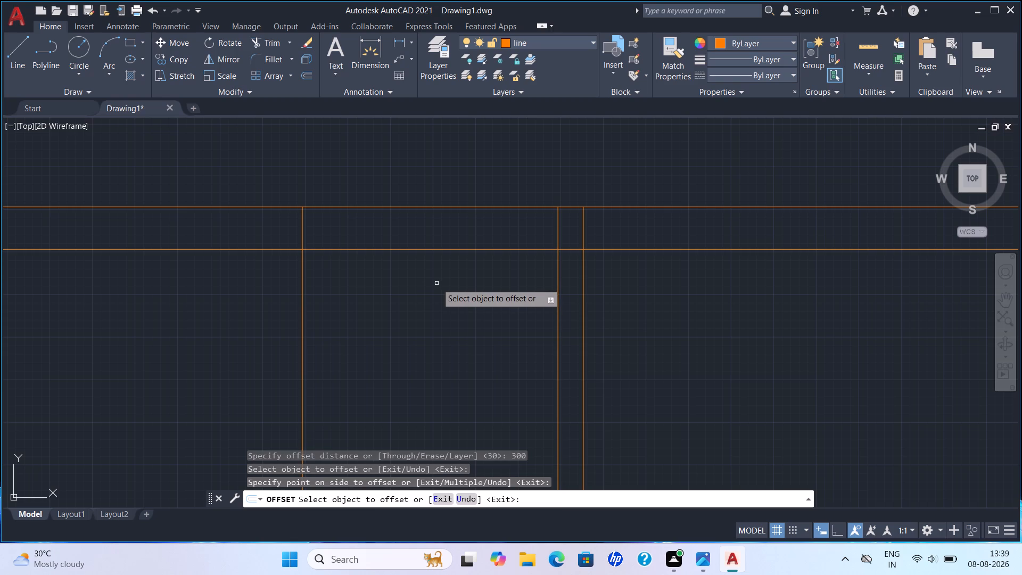
pyautogui.press('Escape')
# Offset the new leftmost inner vertical line 8 to the left.
pyautogui.scroll(-1, 438, 284)
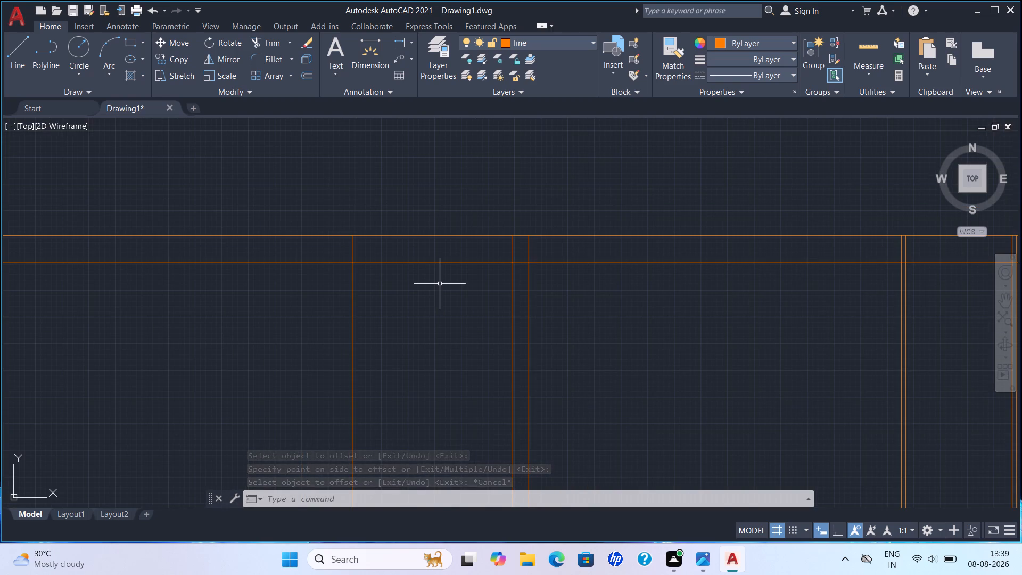
pyautogui.press('Escape')
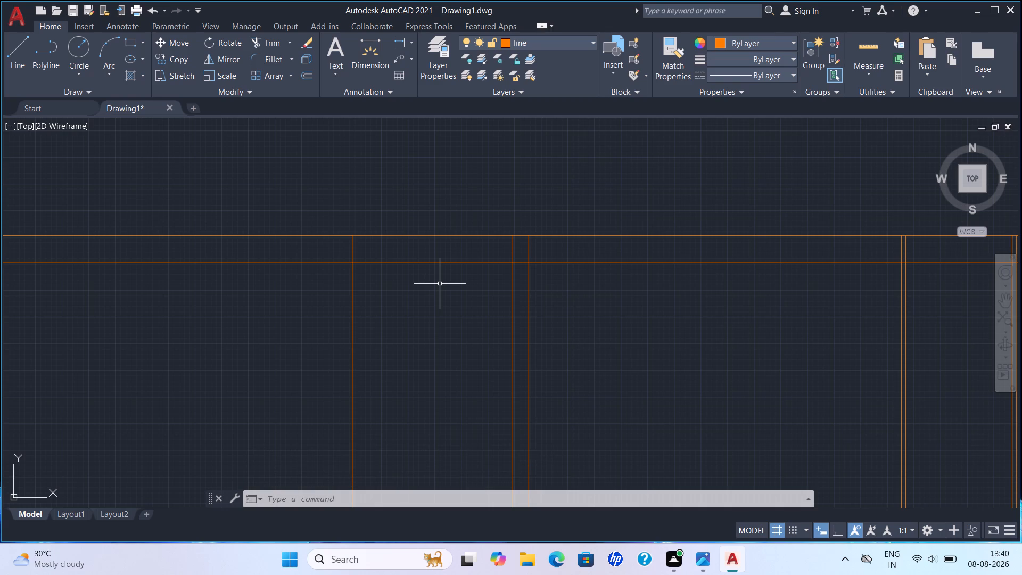
pyautogui.press('Escape')
pyautogui.press('o')
pyautogui.press('Return')
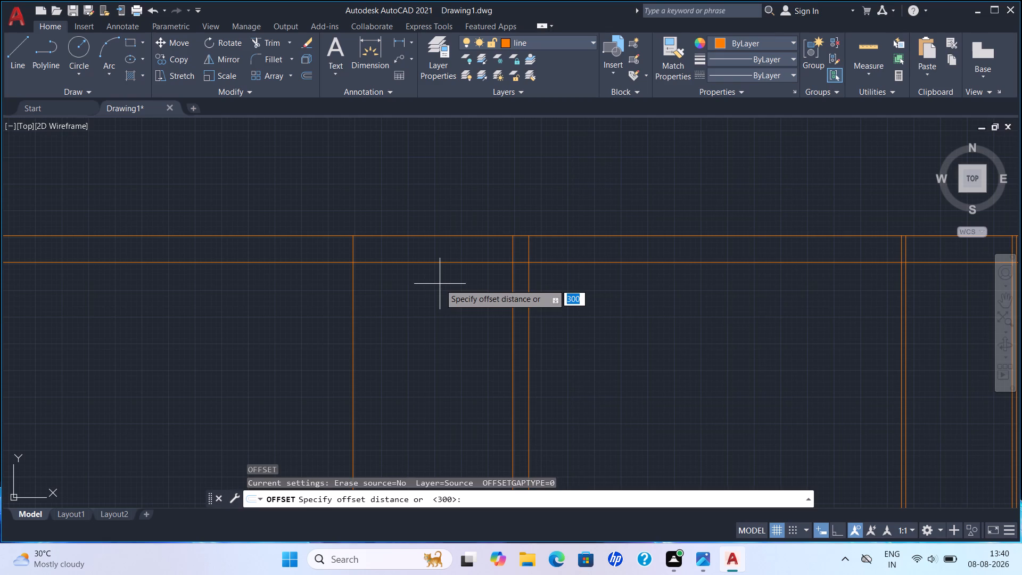
pyautogui.press('8')
pyautogui.press('Return')
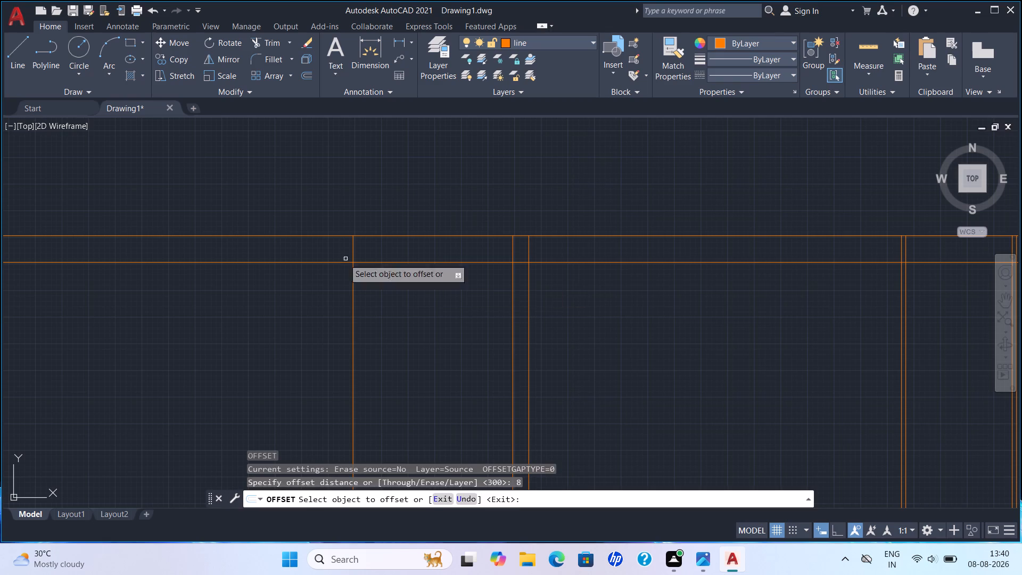
pyautogui.click(353, 284)
pyautogui.click(337, 294)
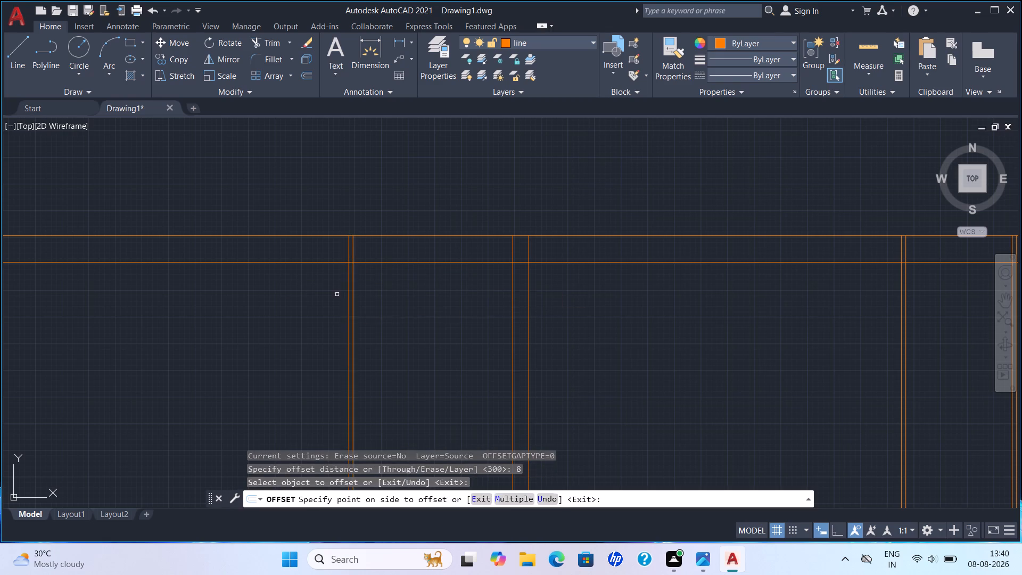
pyautogui.press('Escape')
# Draw a vertical line about 2678 long closing the view's open left side, from the bottom edge's left end to the top edge's.
pyautogui.scroll(-3, 413, 324)
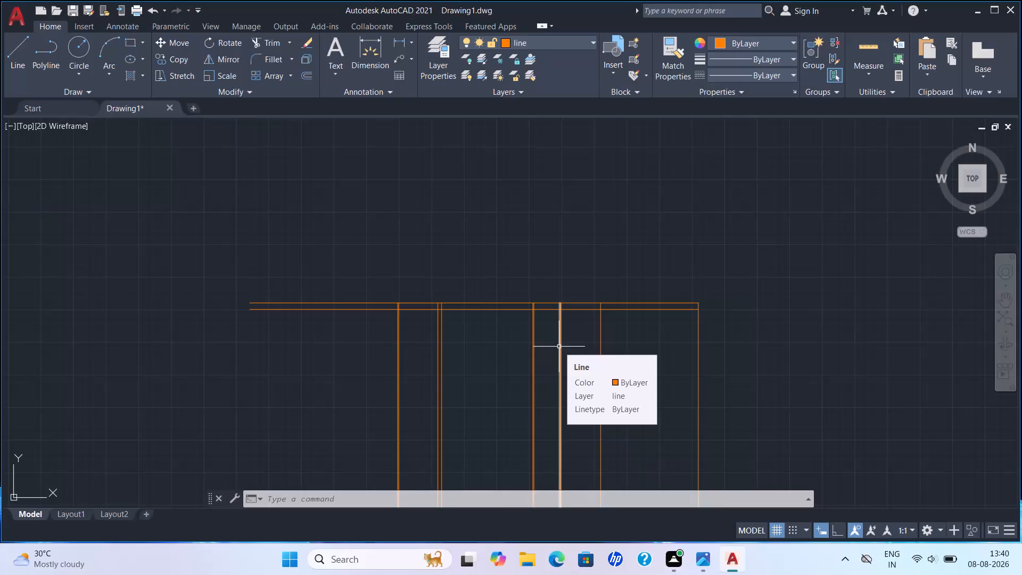
pyautogui.scroll(-2, 568, 311)
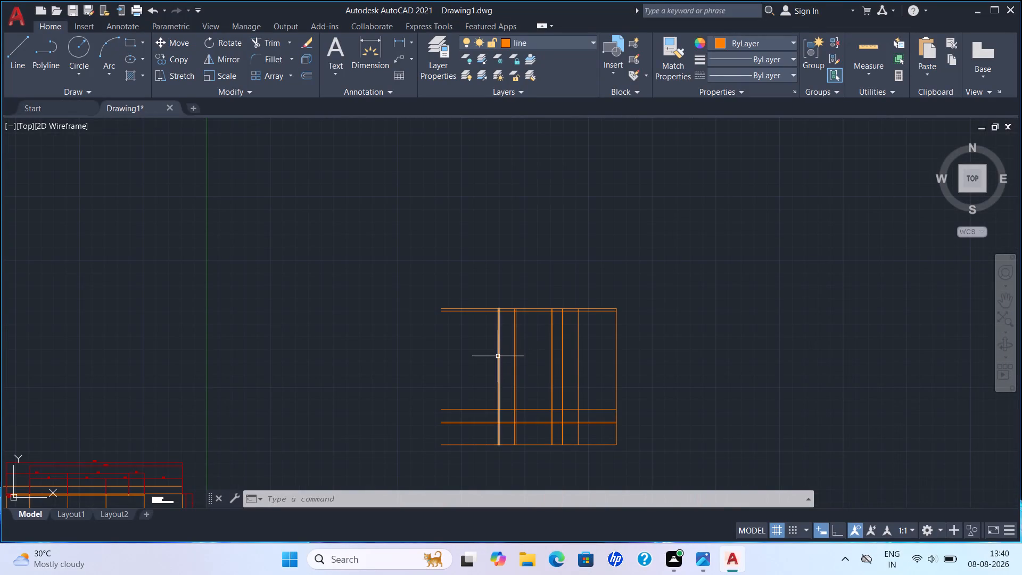
pyautogui.moveTo(500, 344); pyautogui.dragTo(519, 307, button='middle')
pyautogui.scroll(2, 493, 311)
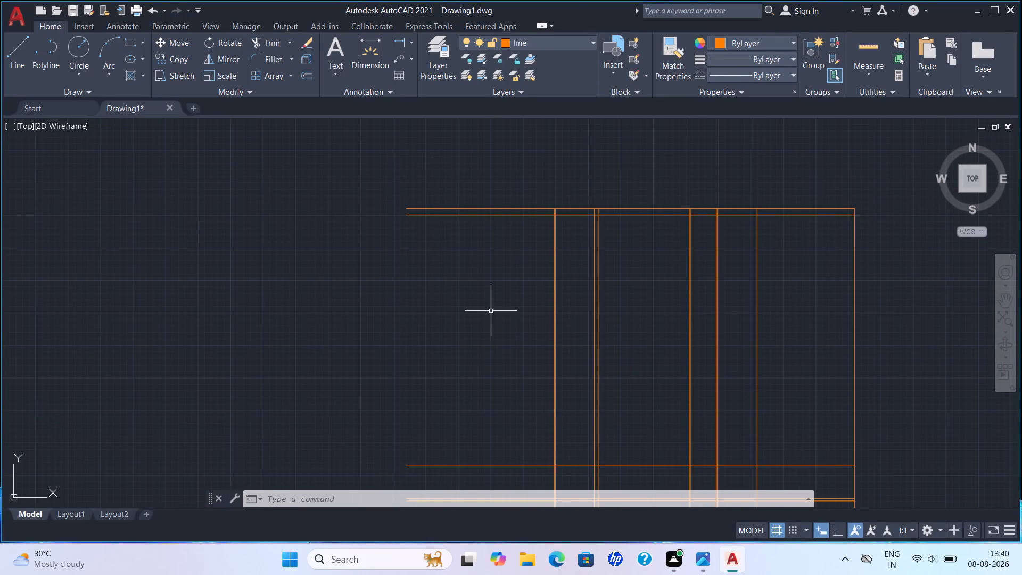
pyautogui.moveTo(488, 313); pyautogui.dragTo(515, 234, button='middle')
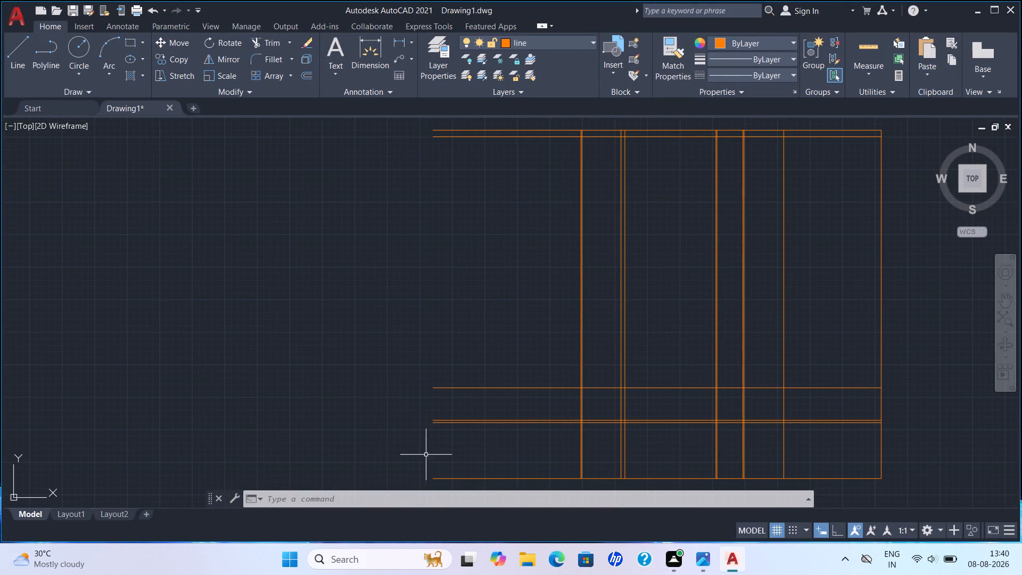
pyautogui.press('Escape')
pyautogui.press('l')
pyautogui.press('Return')
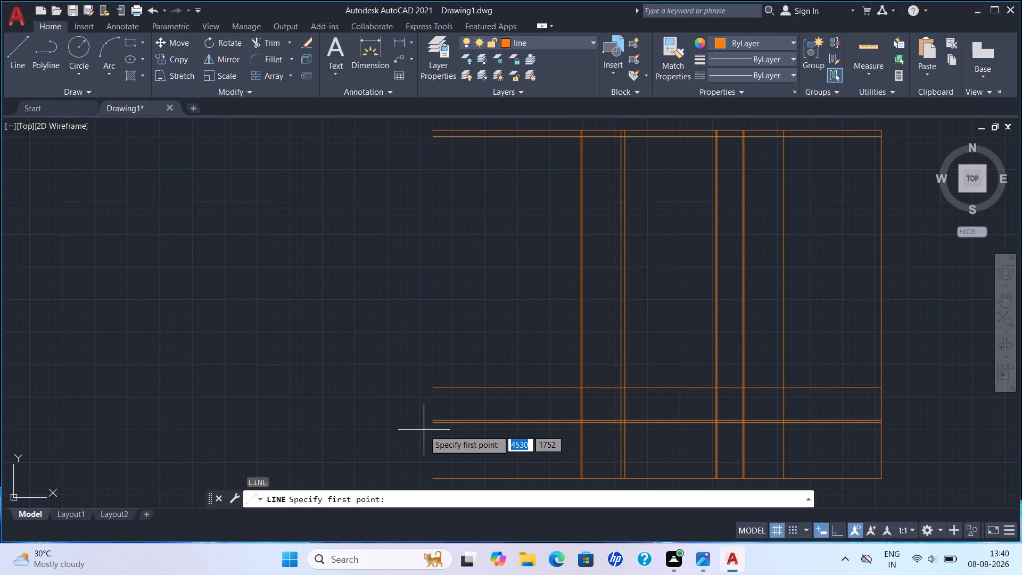
pyautogui.scroll(-1, 525, 366)
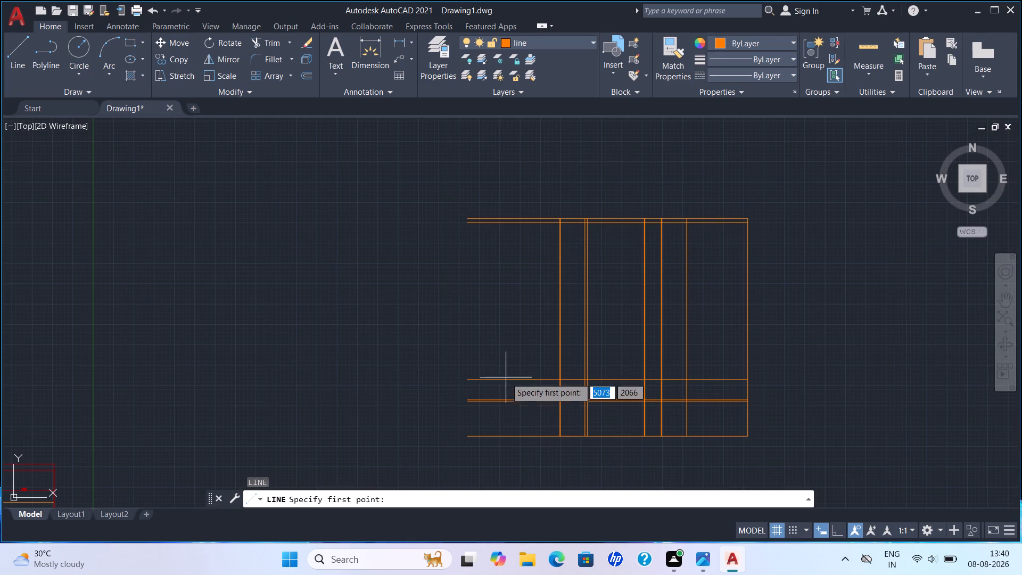
pyautogui.scroll(-1, 457, 447)
pyautogui.moveTo(457, 442); pyautogui.dragTo(470, 364, button='middle')
pyautogui.scroll(3, 483, 354)
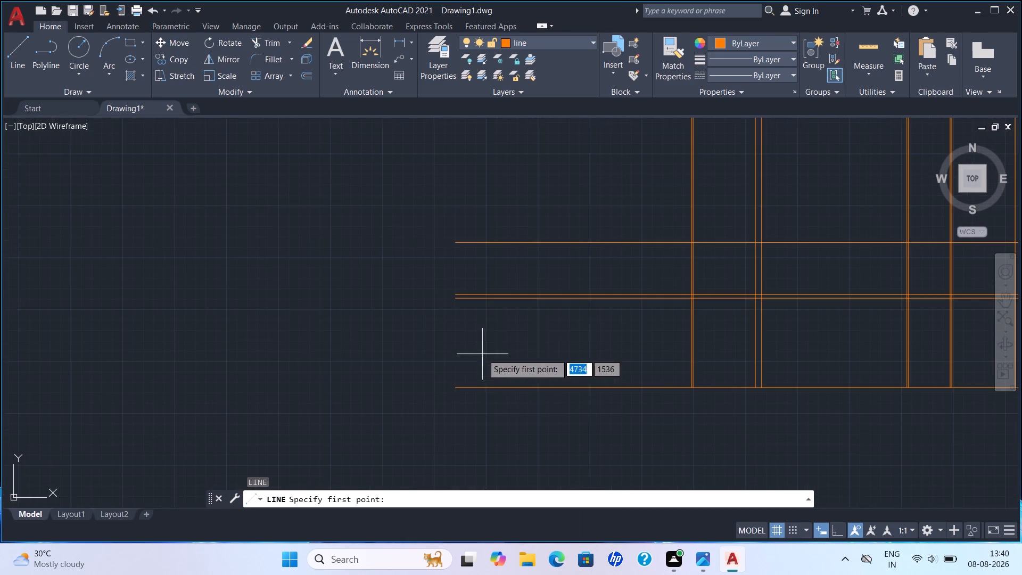
pyautogui.moveTo(456, 388); pyautogui.dragTo(456, 379)
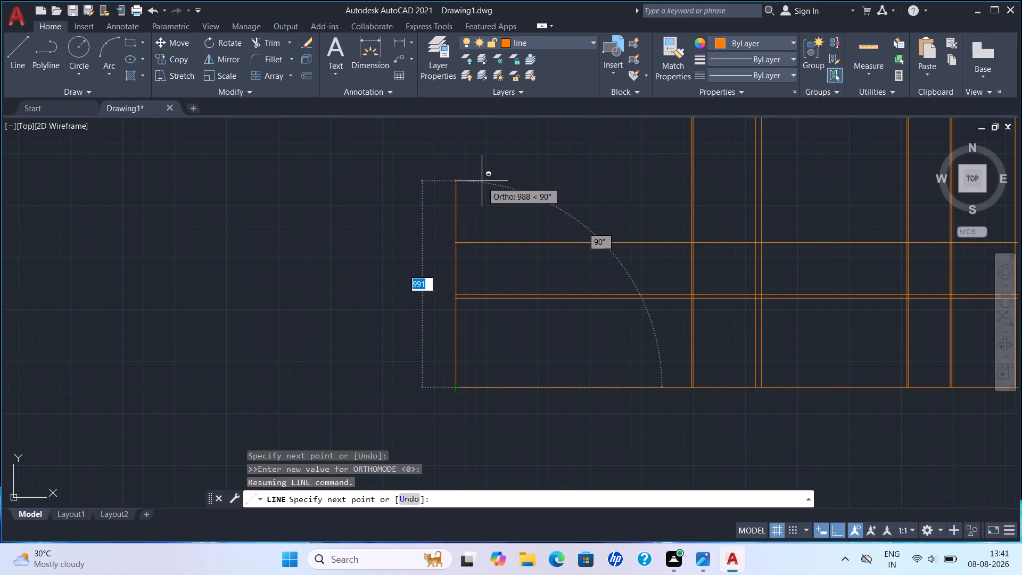
pyautogui.scroll(-1, 485, 182)
pyautogui.moveTo(491, 206); pyautogui.dragTo(548, 402, button='middle')
pyautogui.scroll(2, 551, 385)
pyautogui.scroll(-3, 556, 274)
pyautogui.moveTo(538, 316); pyautogui.dragTo(533, 445, button='middle')
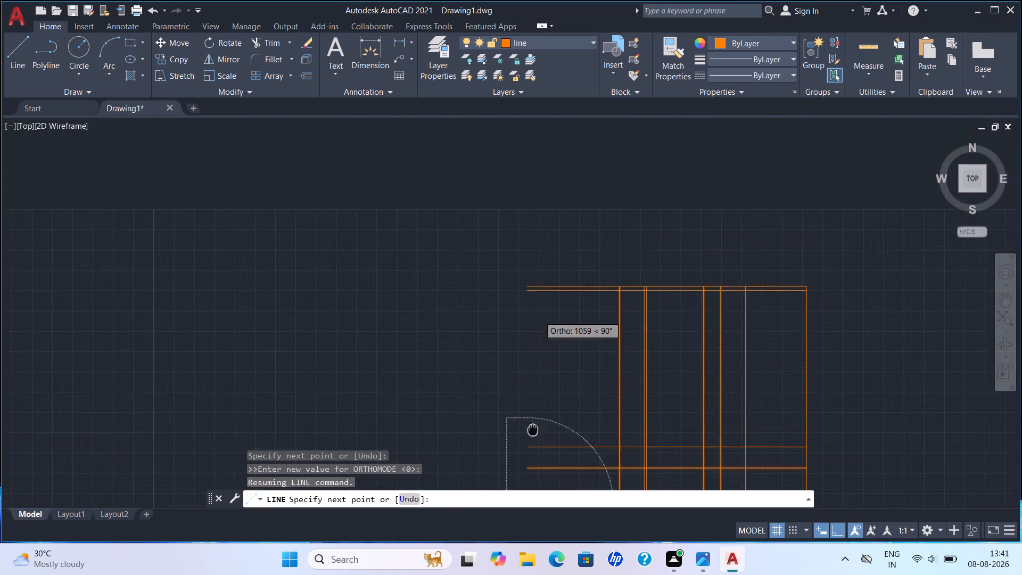
pyautogui.moveTo(533, 445); pyautogui.dragTo(540, 484, button='middle')
pyautogui.scroll(1, 558, 442)
pyautogui.scroll(2, 524, 298)
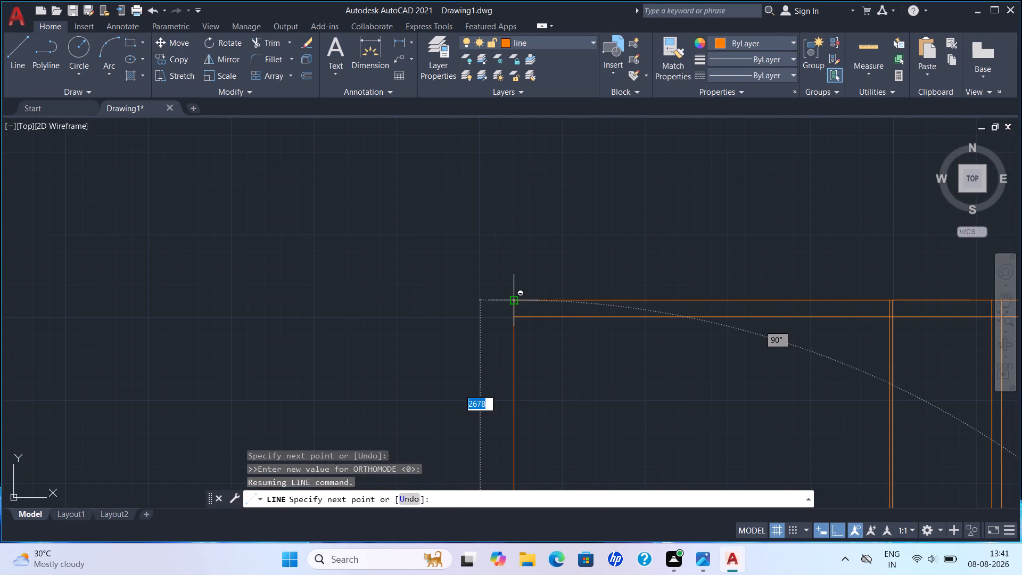
pyautogui.click(510, 301)
pyautogui.press('Escape')
# Measure the view's overall height along its right edge with a linear dimension preview, without placing it.
pyautogui.scroll(-2, 691, 261)
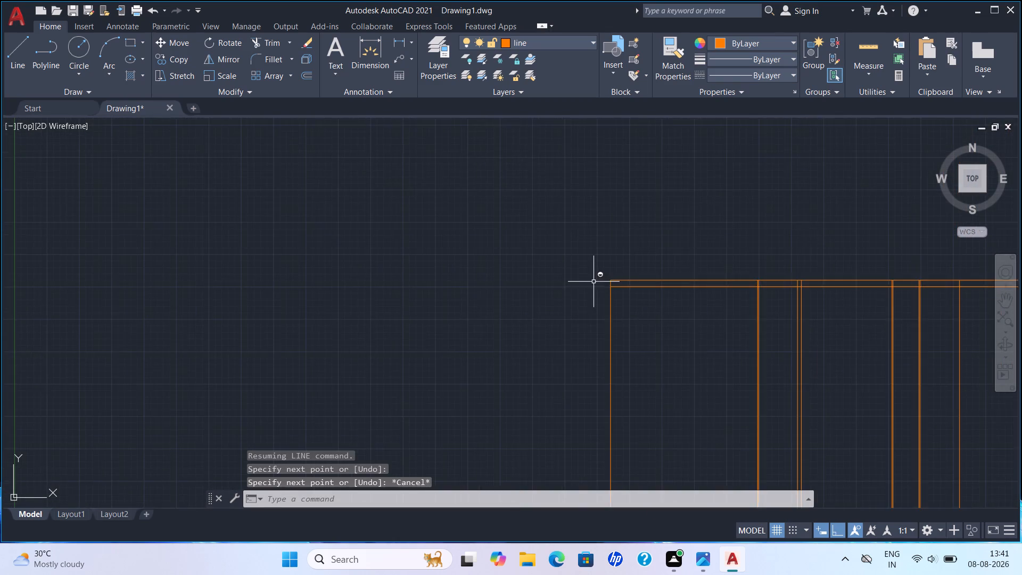
pyautogui.scroll(-1, 638, 290)
pyautogui.moveTo(638, 296); pyautogui.dragTo(520, 282, button='middle')
pyautogui.moveTo(713, 406); pyautogui.dragTo(697, 289, button='middle')
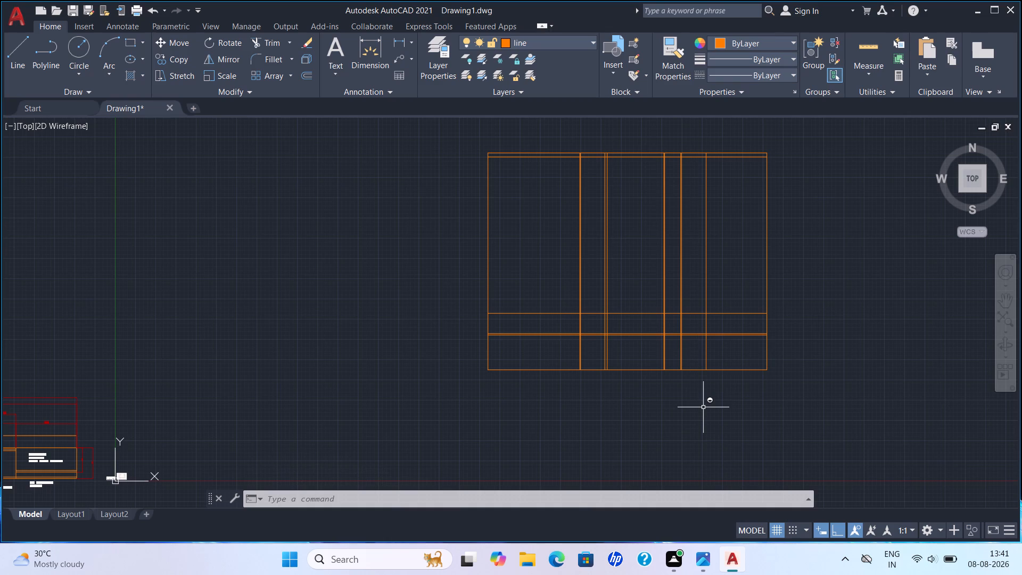
pyautogui.press('Escape')
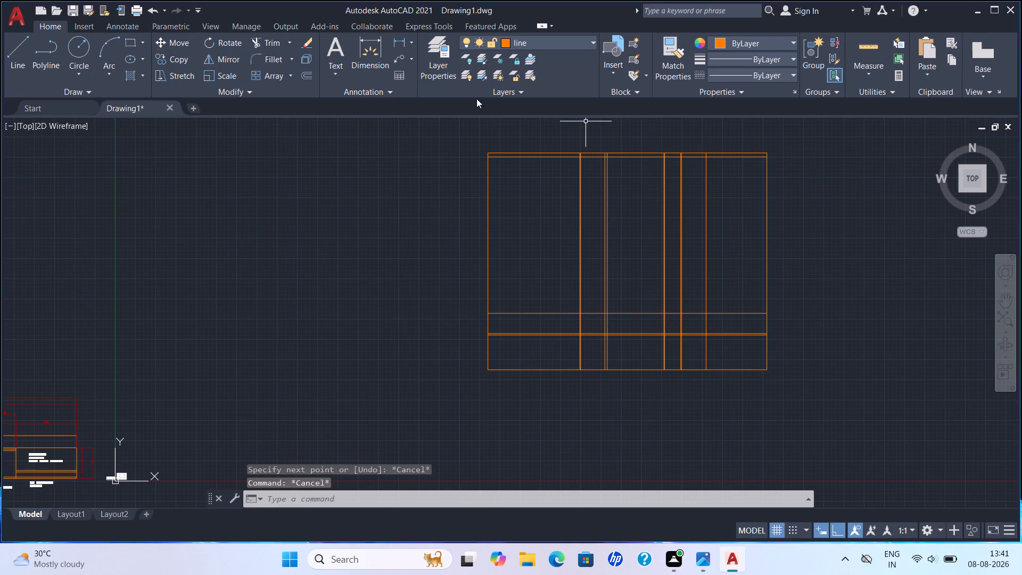
pyautogui.click(356, 64)
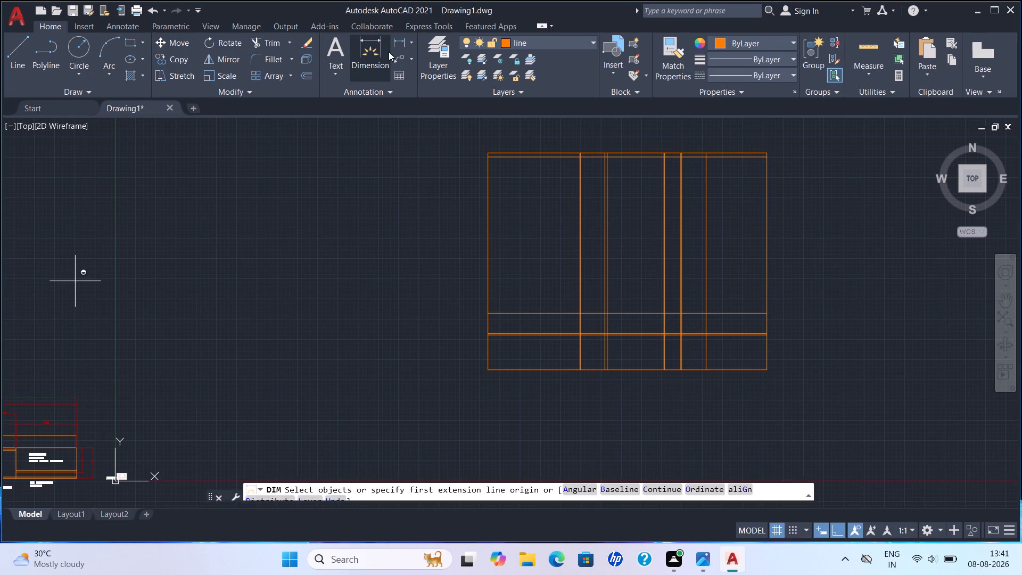
pyautogui.click(411, 45)
pyautogui.moveTo(431, 62); pyautogui.dragTo(432, 68)
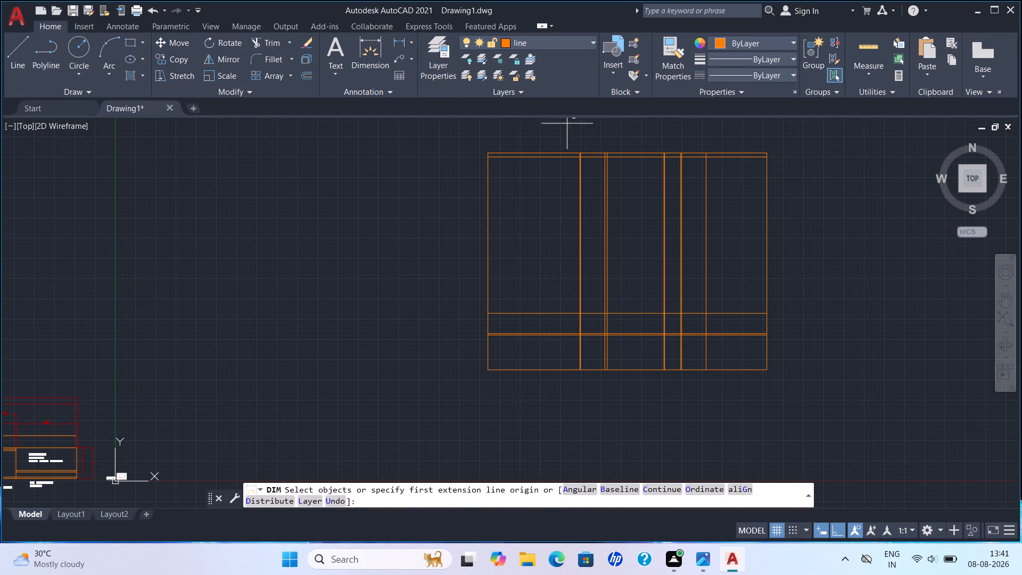
pyautogui.moveTo(807, 303); pyautogui.dragTo(604, 335, button='middle')
pyautogui.moveTo(559, 398); pyautogui.dragTo(555, 383)
pyautogui.scroll(4, 560, 186)
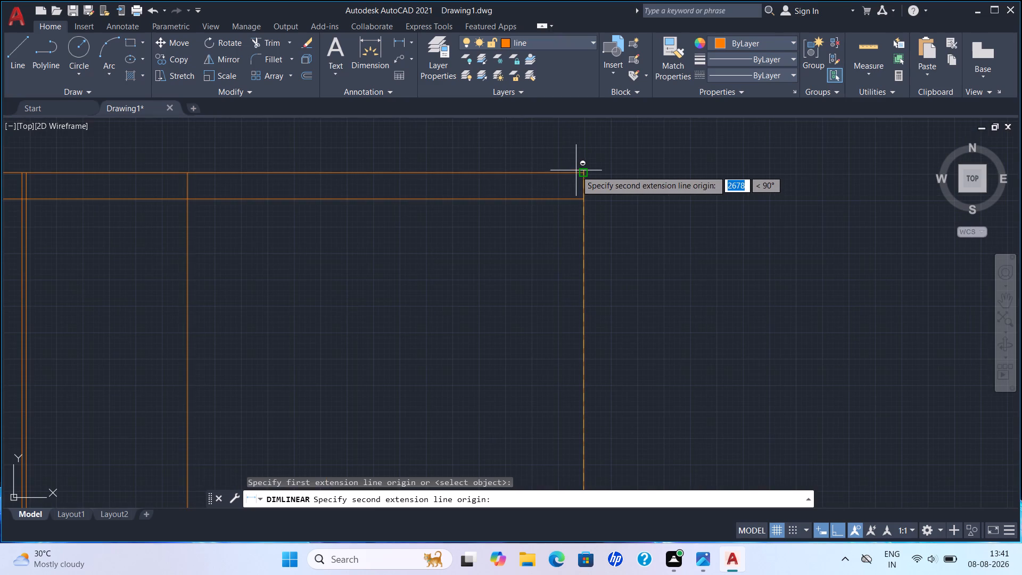
pyautogui.click(577, 172)
pyautogui.scroll(2, 715, 207)
pyautogui.scroll(-2, 715, 207)
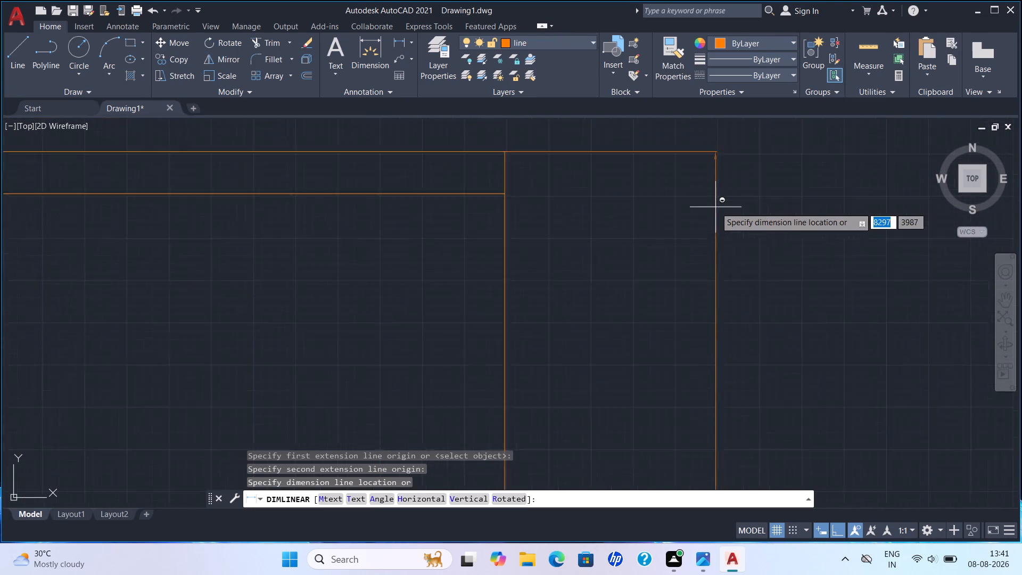
pyautogui.scroll(-2, 715, 207)
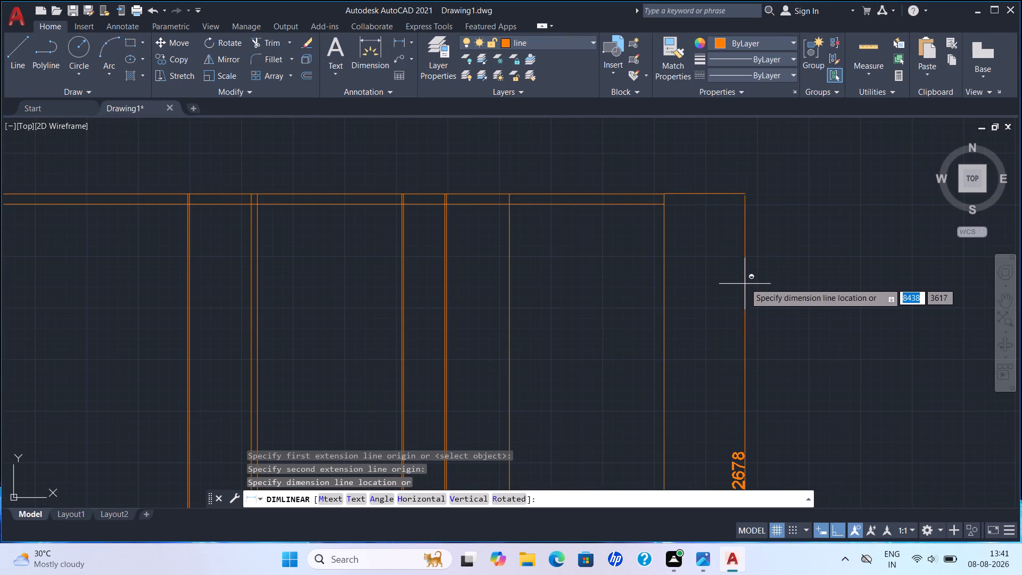
pyautogui.scroll(-1, 737, 274)
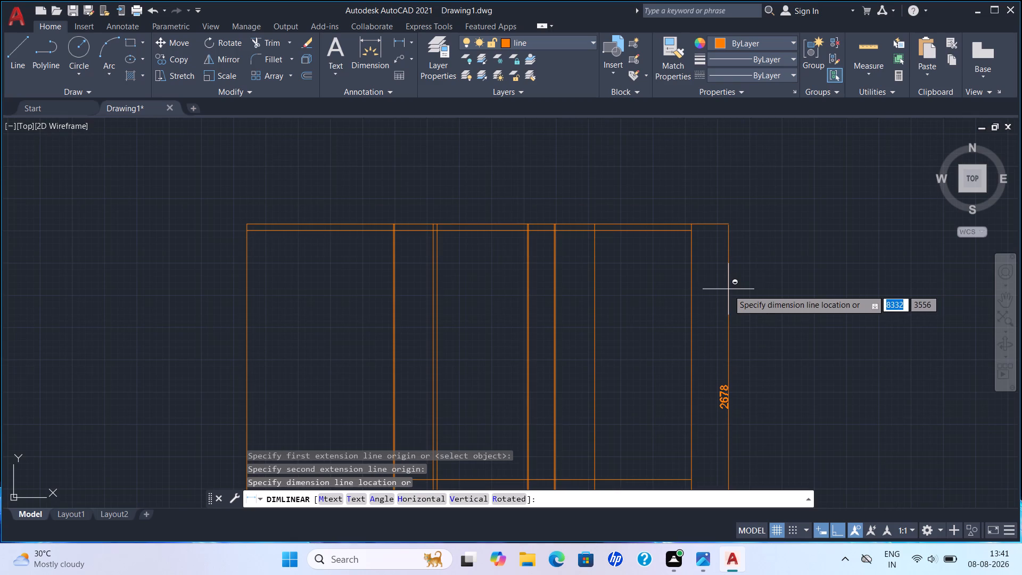
pyautogui.press('ctrl+alt+shift+super+space')
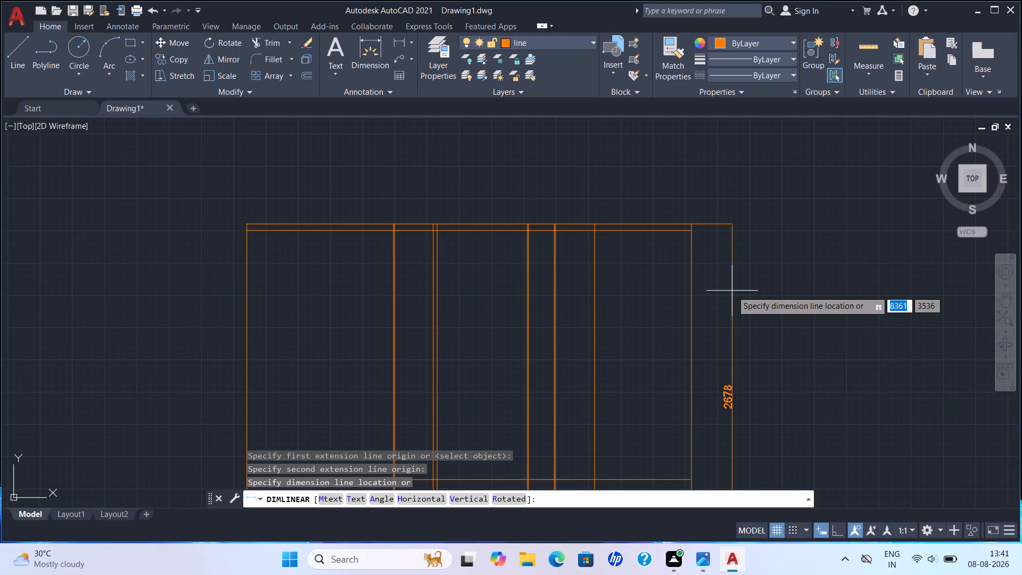
pyautogui.press('Escape')
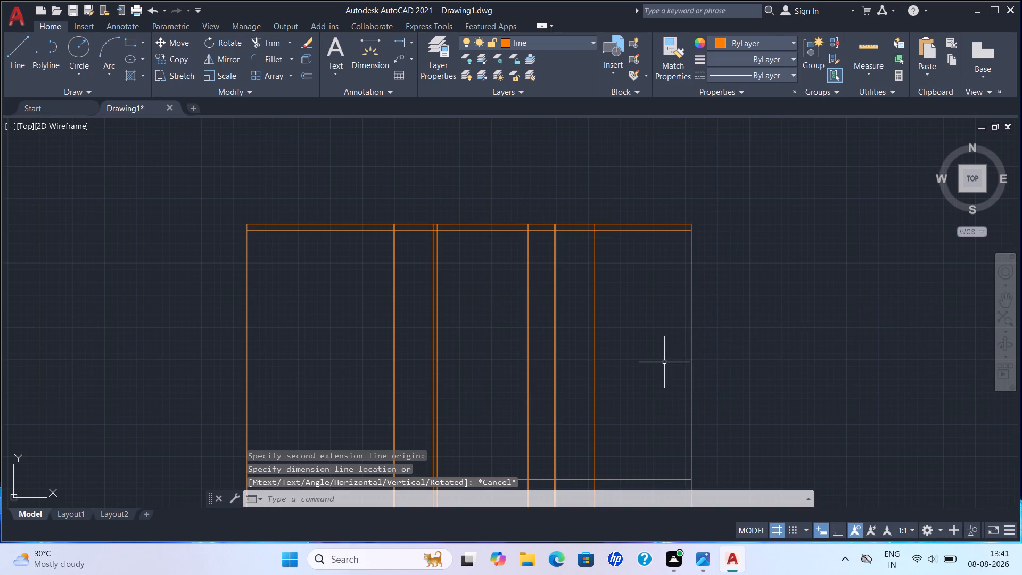
# Measure the vertical gap at the right edge from the single lower horizontal line to the bottom line of the pair beneath it.
pyautogui.moveTo(664, 335); pyautogui.dragTo(706, 133, button='middle')
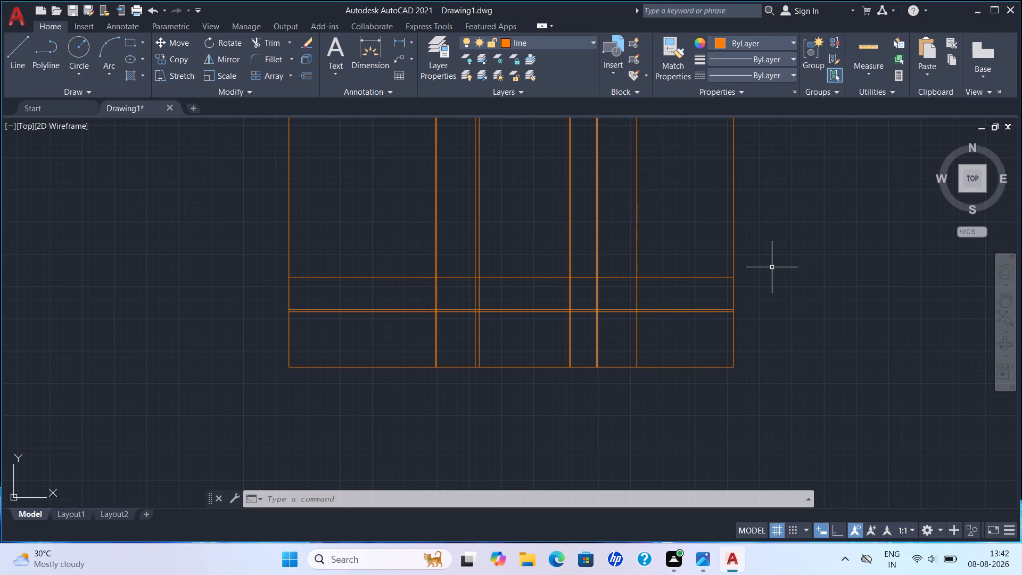
pyautogui.press('Escape')
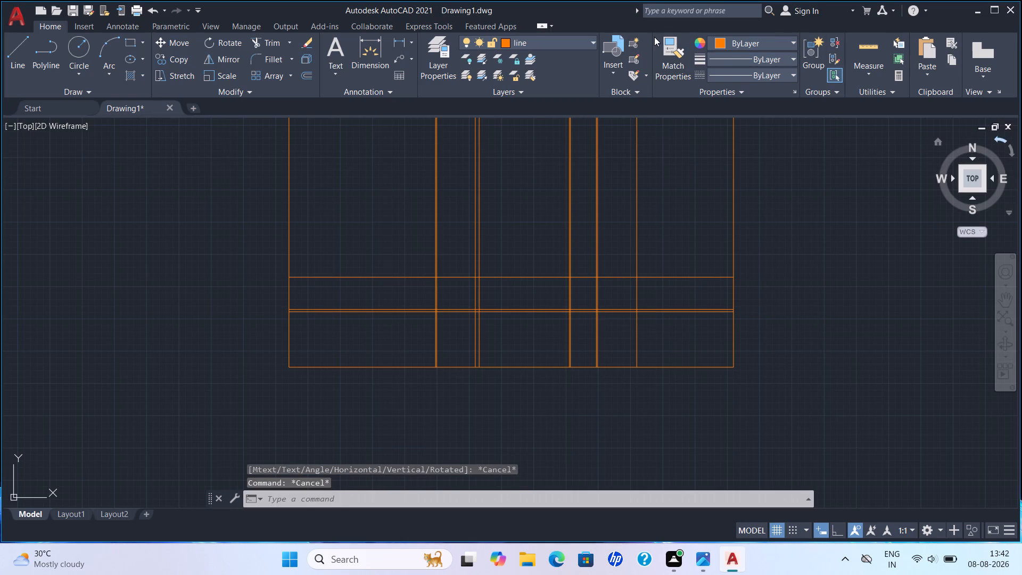
pyautogui.click(373, 60)
pyautogui.click(408, 41)
pyautogui.moveTo(423, 60); pyautogui.dragTo(423, 72)
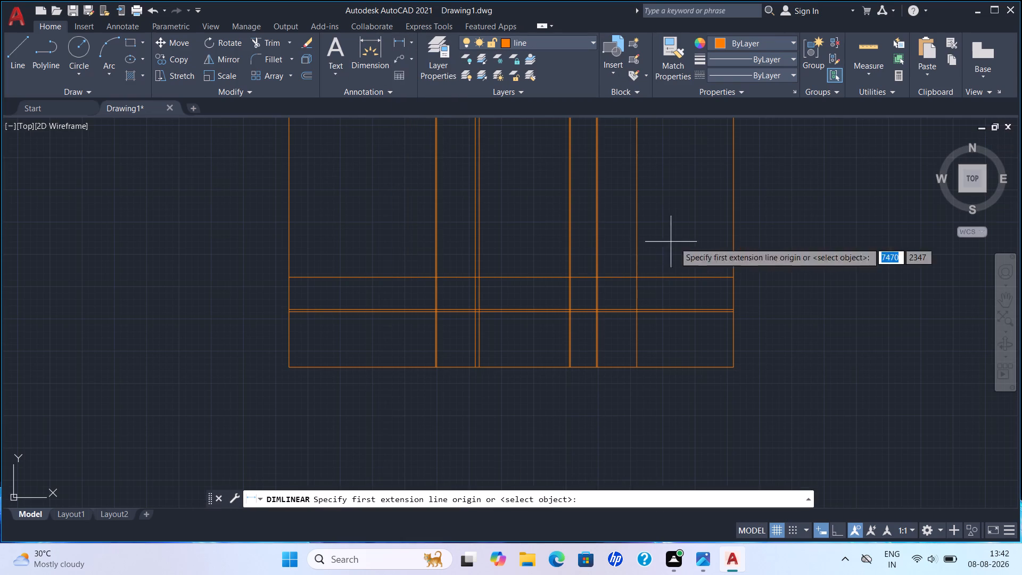
pyautogui.scroll(2, 732, 276)
pyautogui.click(737, 276)
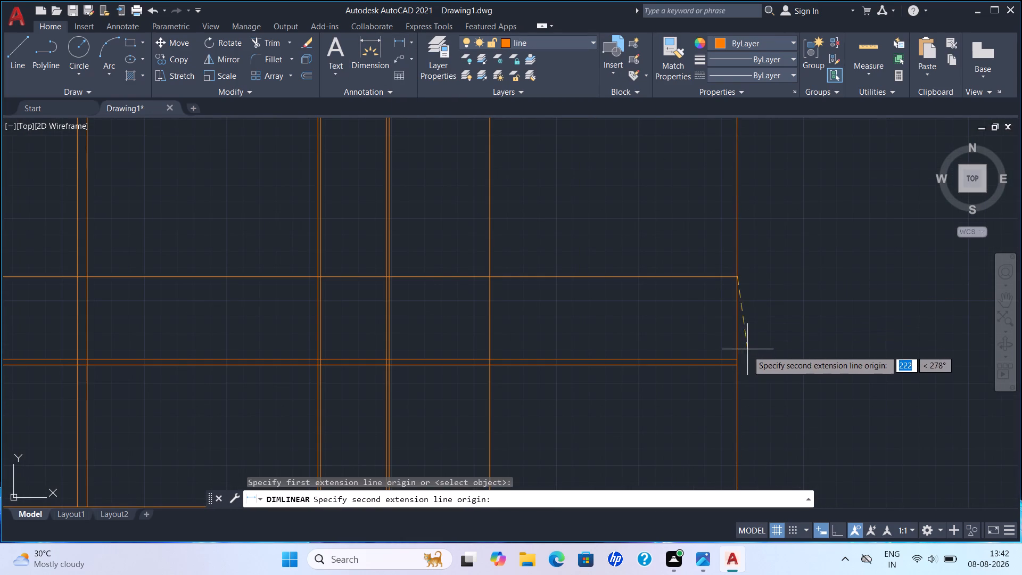
pyautogui.click(738, 368)
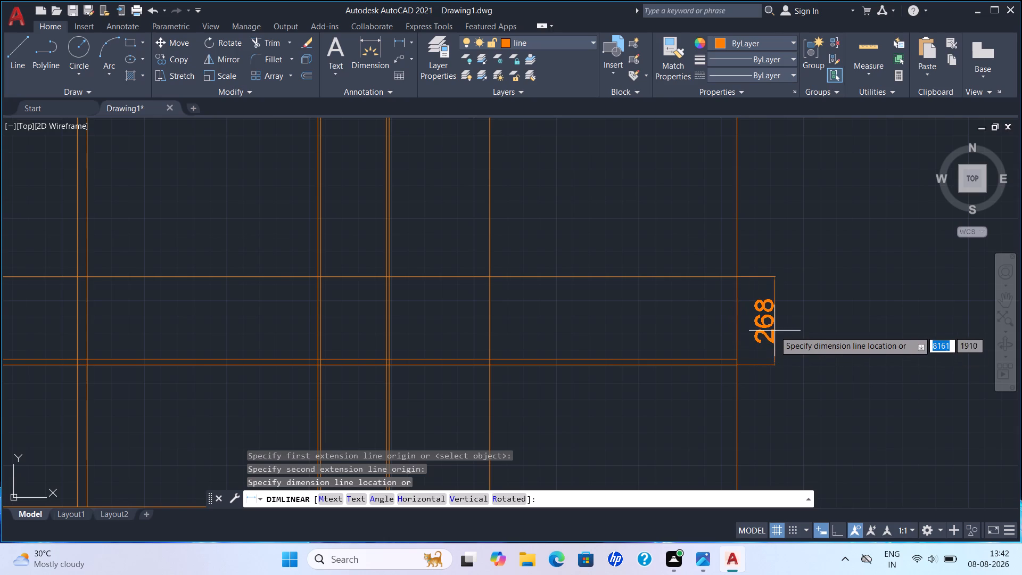
pyautogui.press('Escape')
pyautogui.scroll(-2, 745, 331)
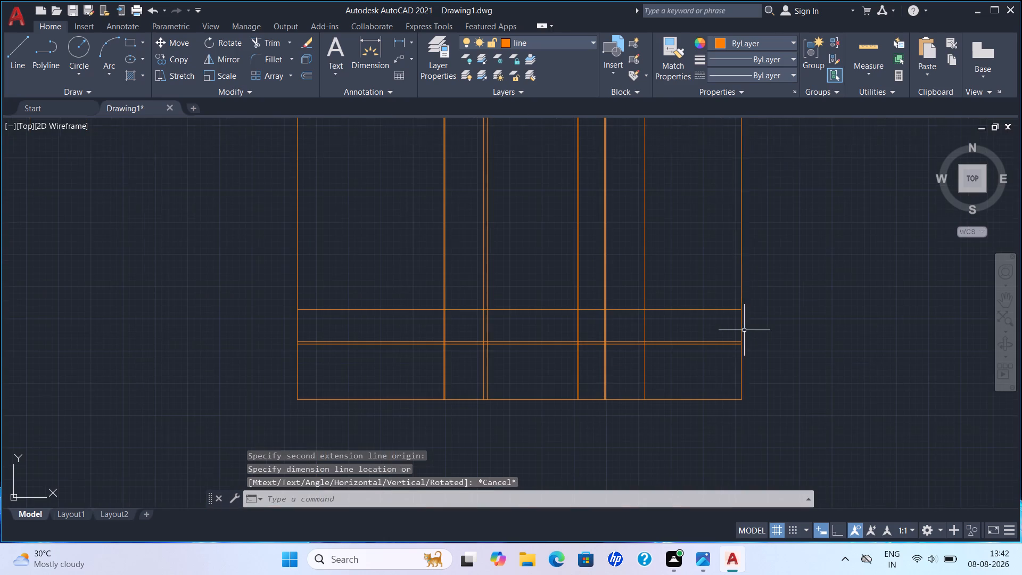
pyautogui.press('Escape')
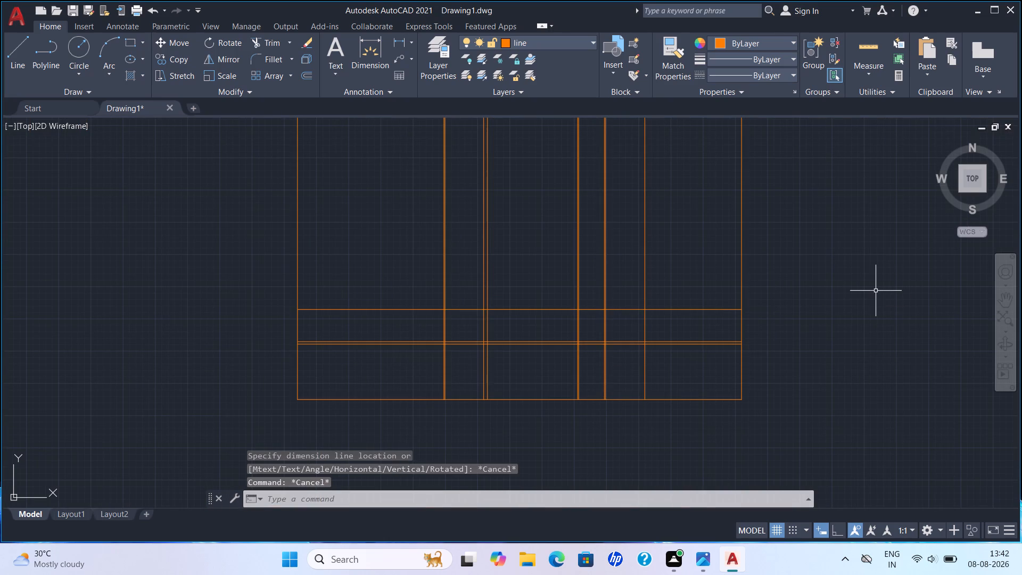
# Offset the single horizontal line above the lower board pair 18 downward.
pyautogui.press('o')
pyautogui.press('Return')
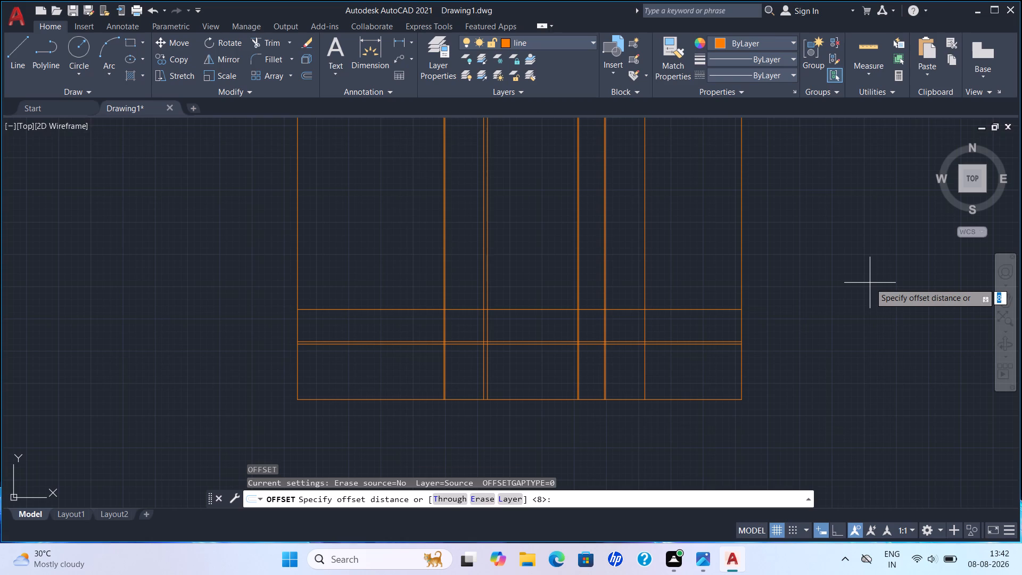
pyautogui.write('18')
pyautogui.press('Return')
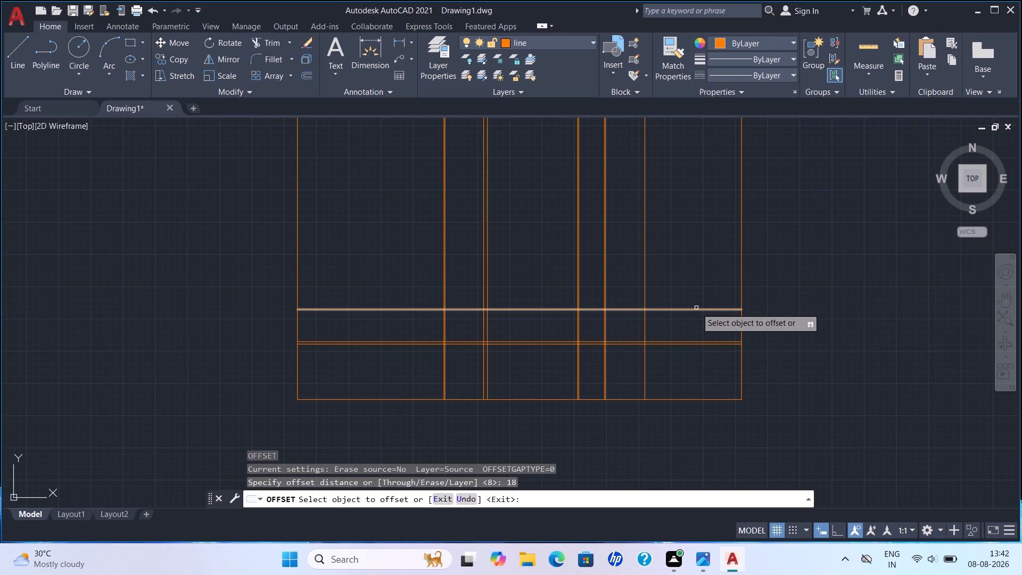
pyautogui.moveTo(696, 308); pyautogui.dragTo(696, 322)
pyautogui.moveTo(696, 323); pyautogui.dragTo(703, 323)
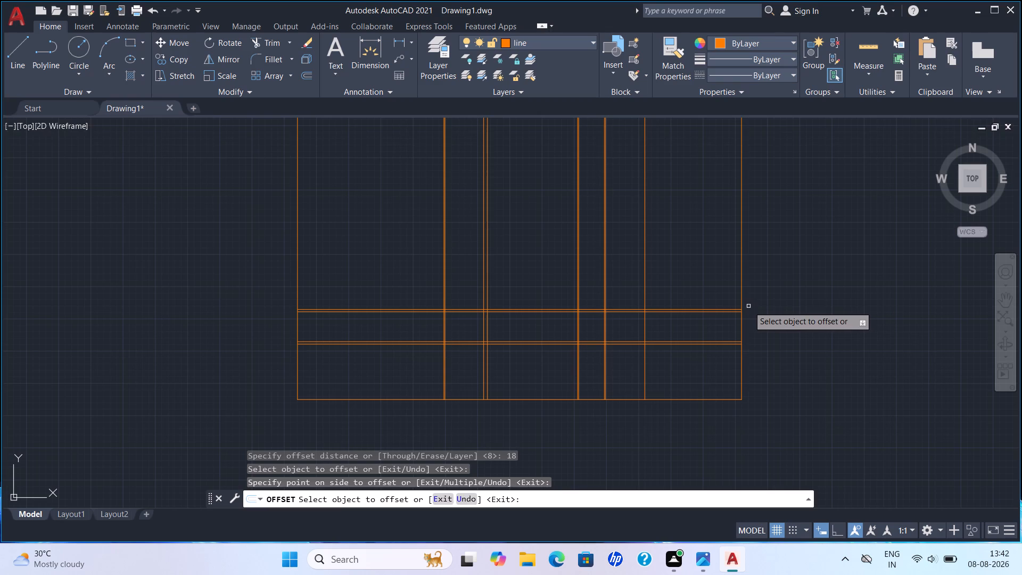
pyautogui.press('Escape')
# Delete the original upper line of the new 18-wide horizontal pair.
pyautogui.scroll(2, 731, 302)
pyautogui.click(725, 320)
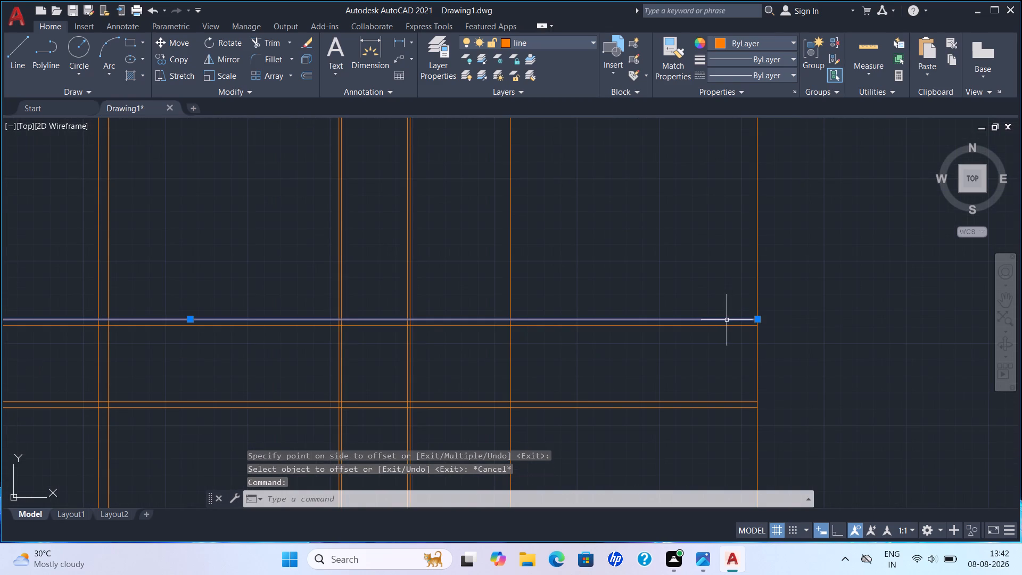
pyautogui.press('Delete')
# Offset the inner horizontal line just below the view's top edge 18 downward.
pyautogui.scroll(-4, 729, 324)
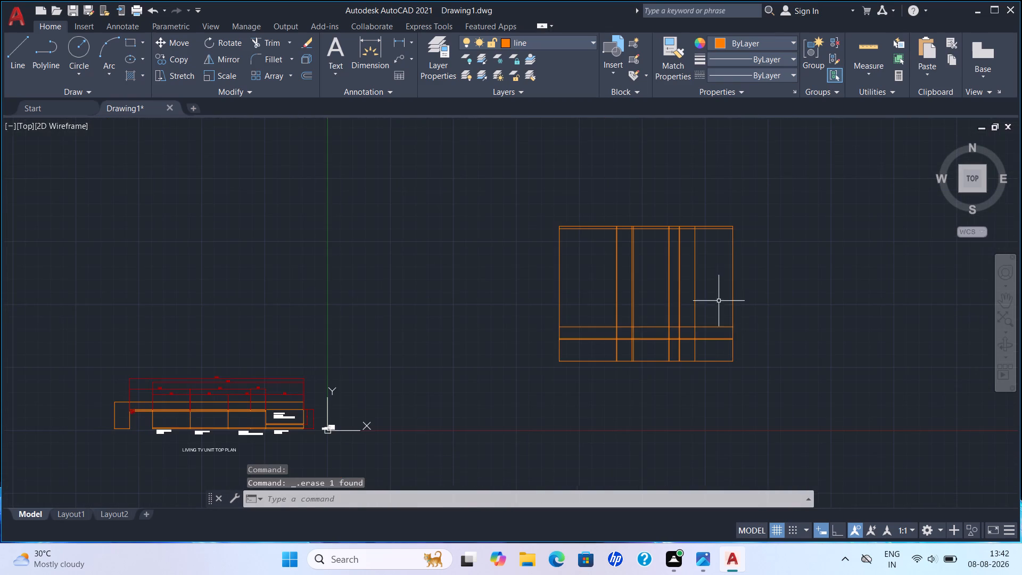
pyautogui.moveTo(711, 313); pyautogui.dragTo(624, 406, button='middle')
pyautogui.scroll(2, 617, 344)
pyautogui.scroll(2, 682, 295)
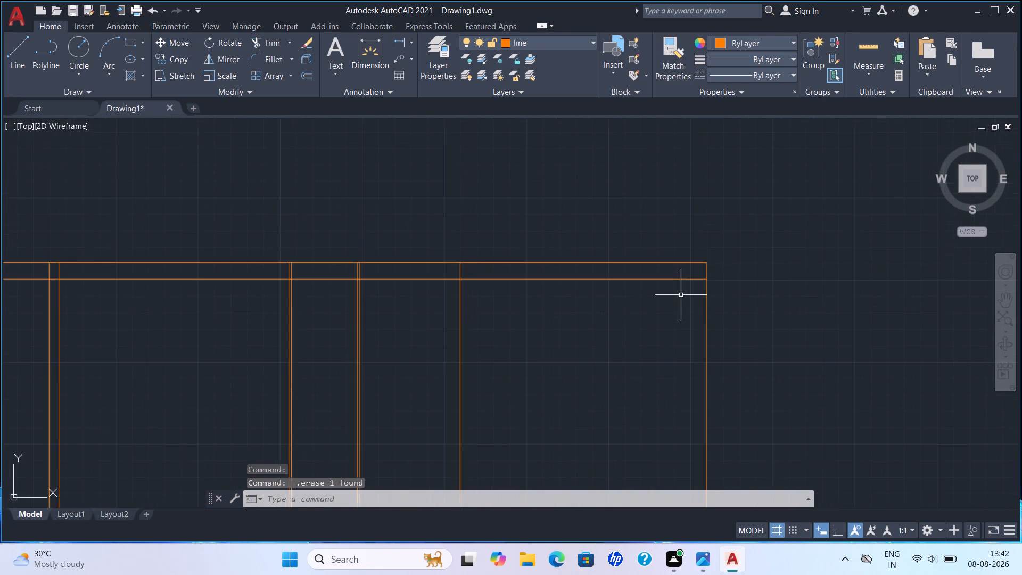
pyautogui.scroll(1, 697, 280)
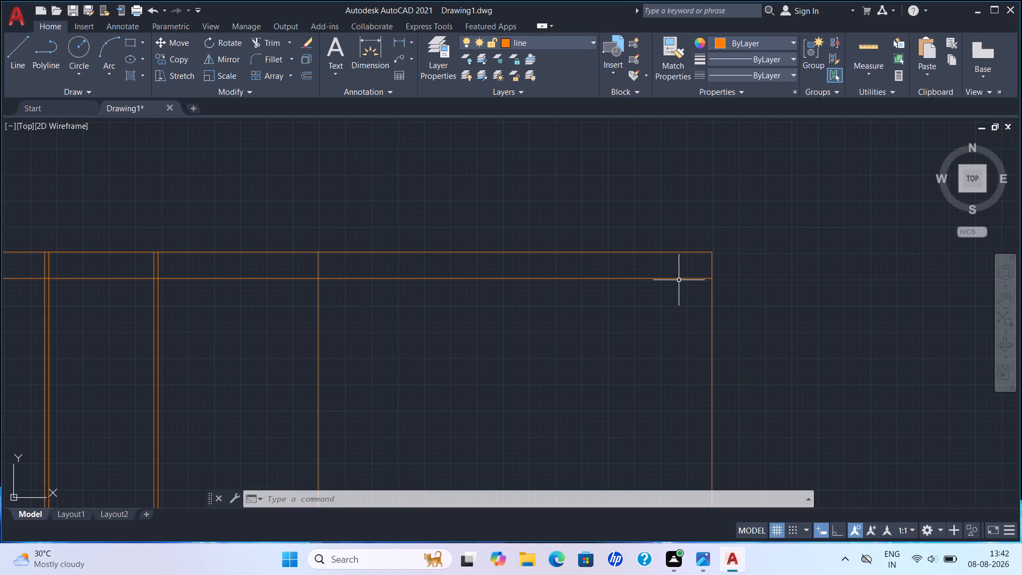
pyautogui.press('Escape')
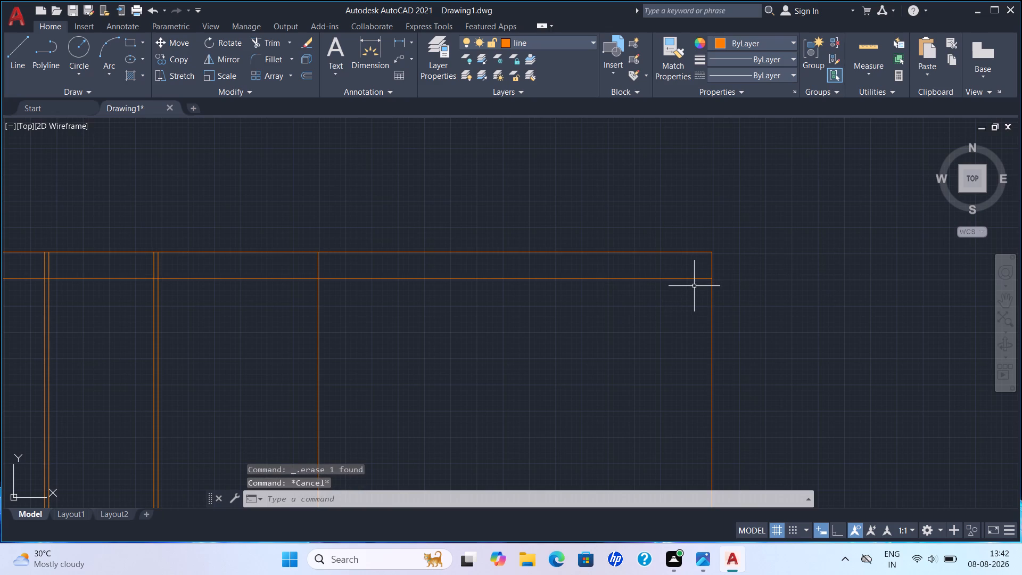
pyautogui.press('o')
pyautogui.press('Return')
pyautogui.write('18')
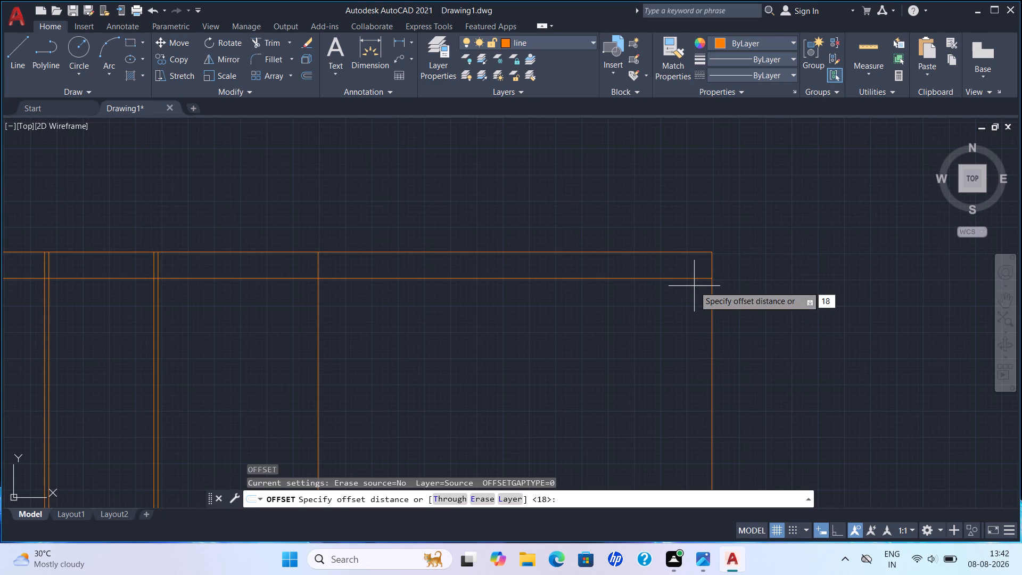
pyautogui.press('Return')
pyautogui.moveTo(696, 278); pyautogui.dragTo(699, 304)
pyautogui.moveTo(699, 304); pyautogui.dragTo(707, 301)
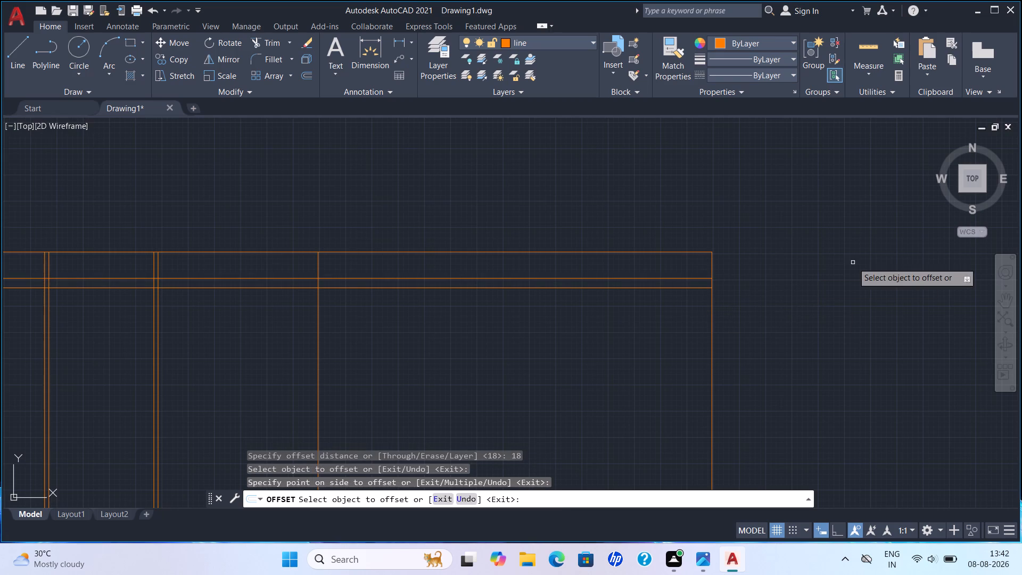
pyautogui.press('Escape')
# Delete the original inner line between the top edge and the new offset line.
pyautogui.click(691, 277)
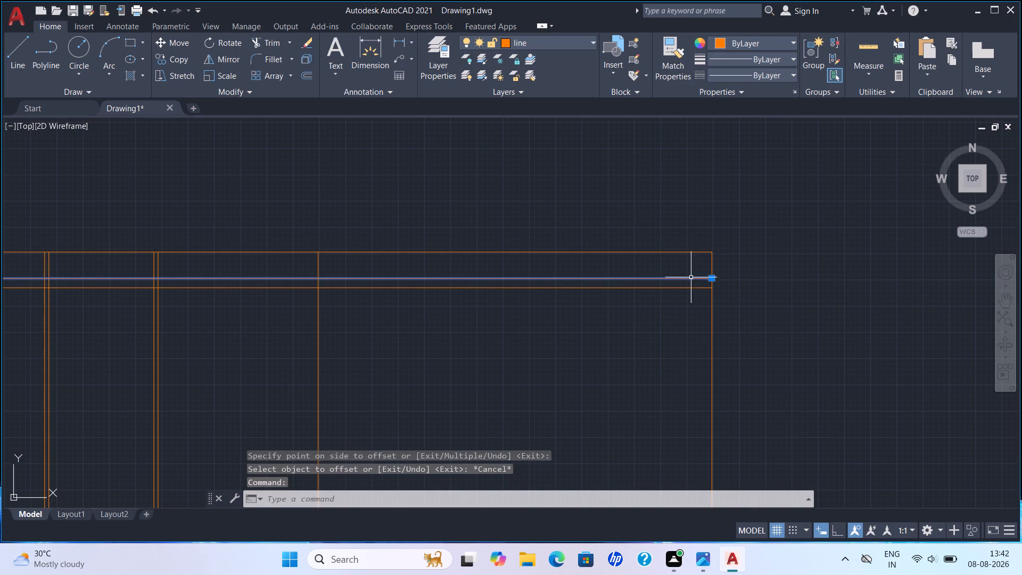
pyautogui.press('Delete')
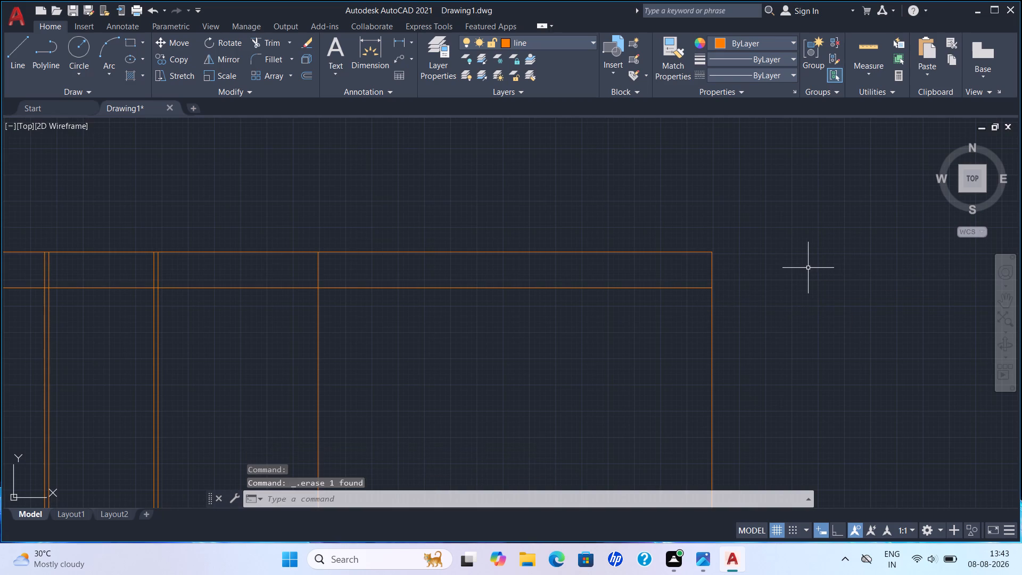
pyautogui.press('Escape')
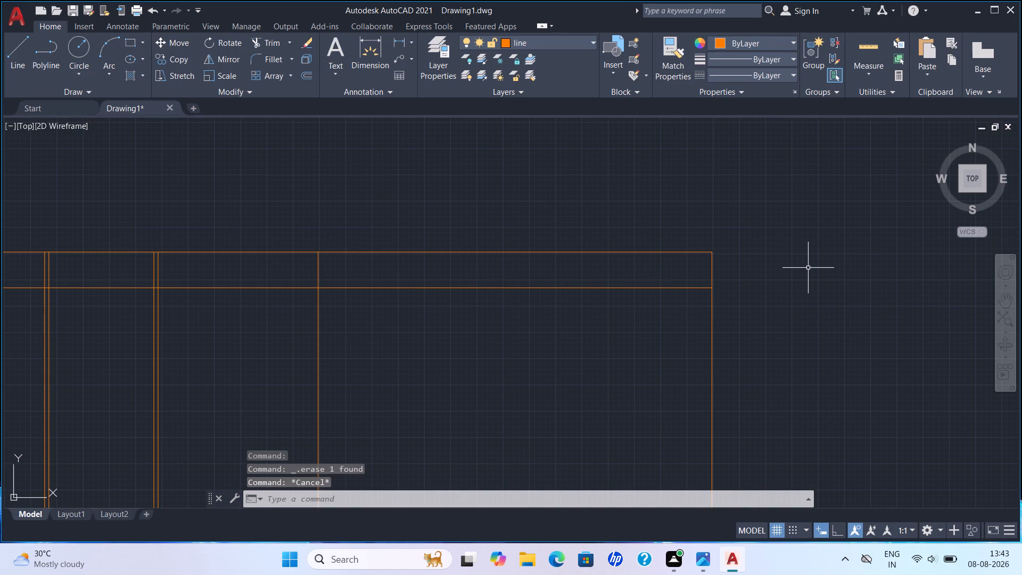
# Offset the view's top edge line 18 downward.
pyautogui.press('o')
pyautogui.press('Return')
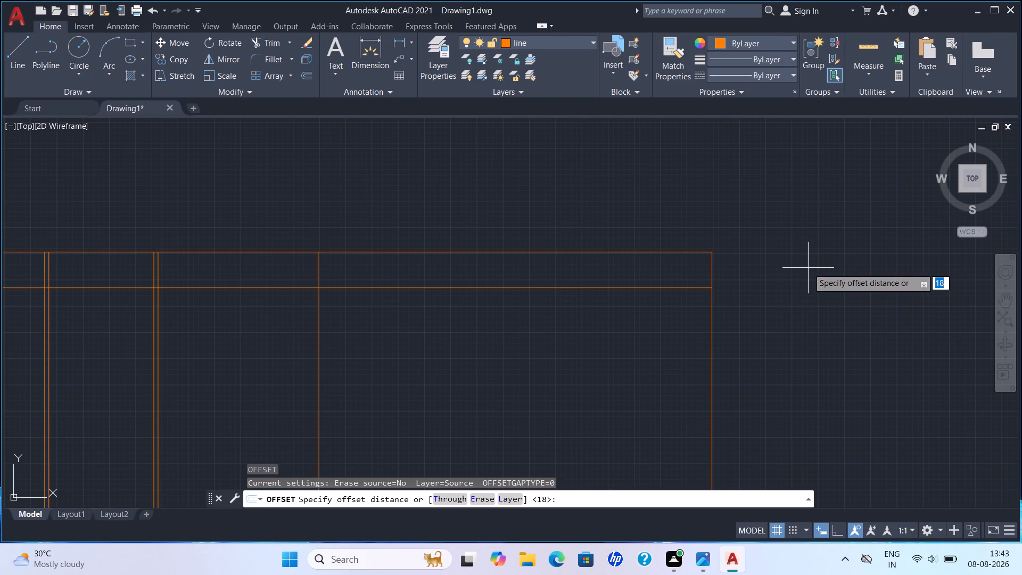
pyautogui.write('18')
pyautogui.press('Return')
pyautogui.moveTo(697, 252); pyautogui.dragTo(697, 273)
pyautogui.click(697, 273)
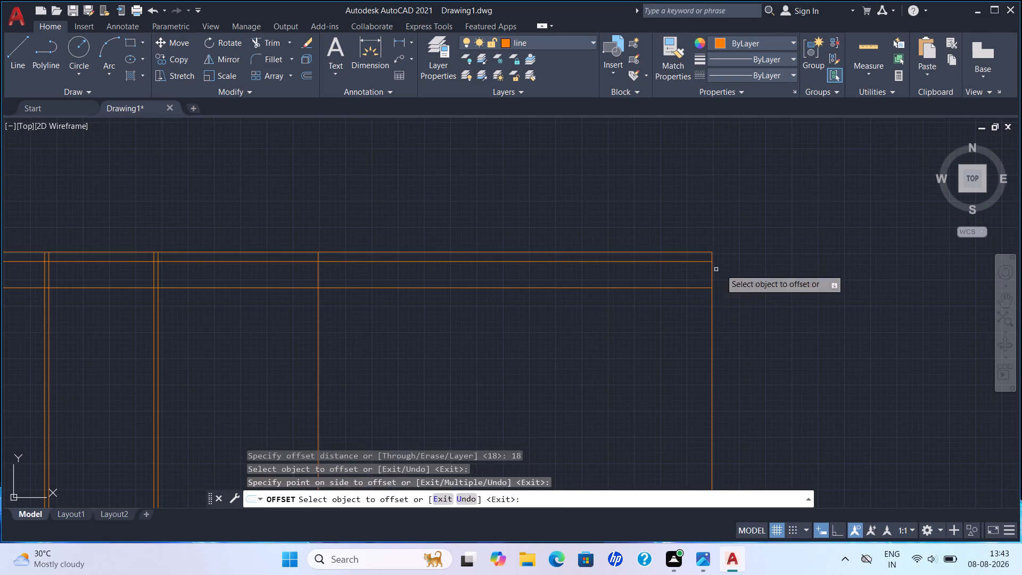
pyautogui.press('Escape')
pyautogui.press('Escape')
# Delete the original top edge line above the new offset line.
pyautogui.click(697, 251)
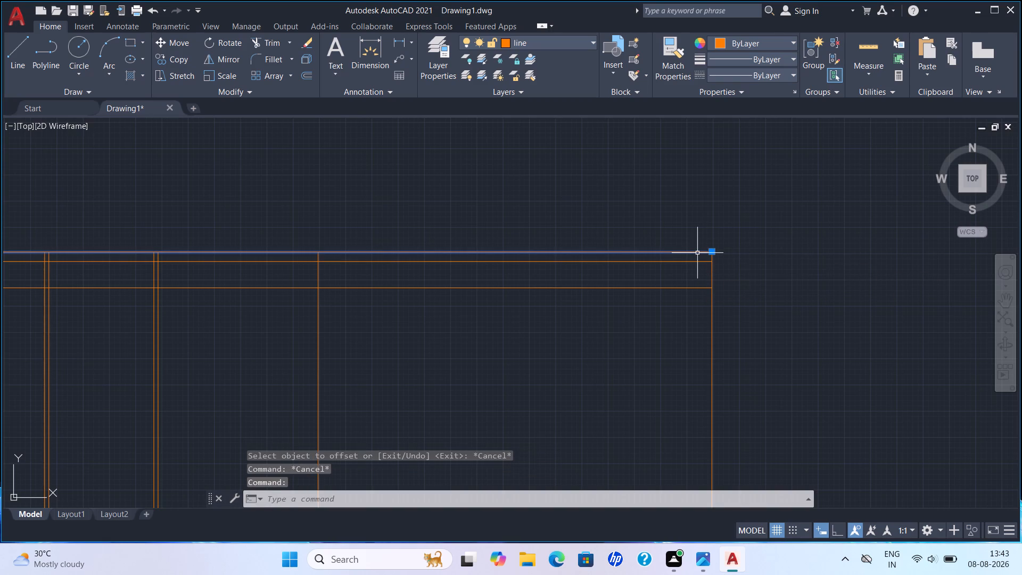
pyautogui.press('Delete')
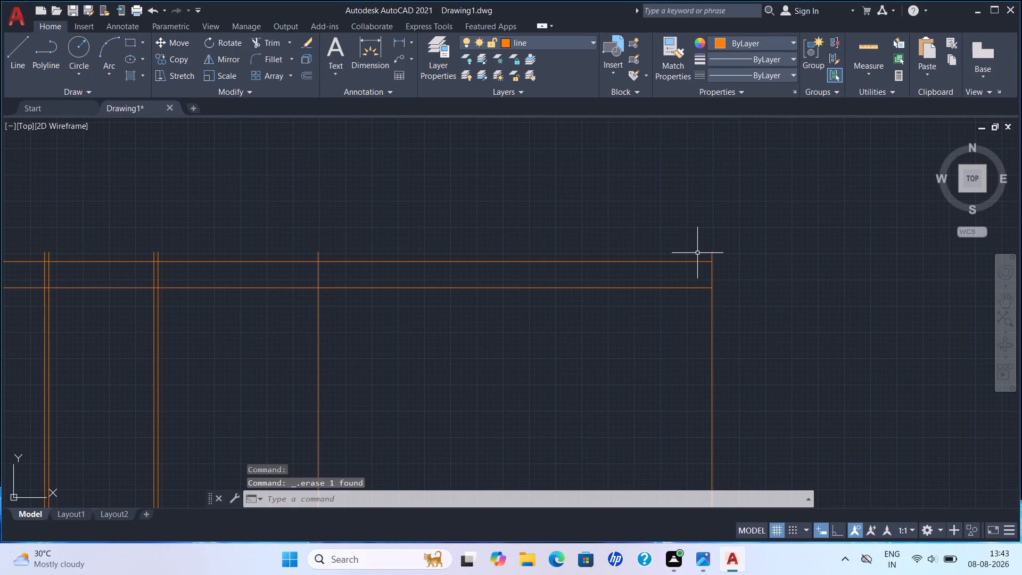
# Check the view's overall height with a linear dimension from its upper-right corner to its lower-right corner.
pyautogui.click(362, 45)
pyautogui.click(413, 40)
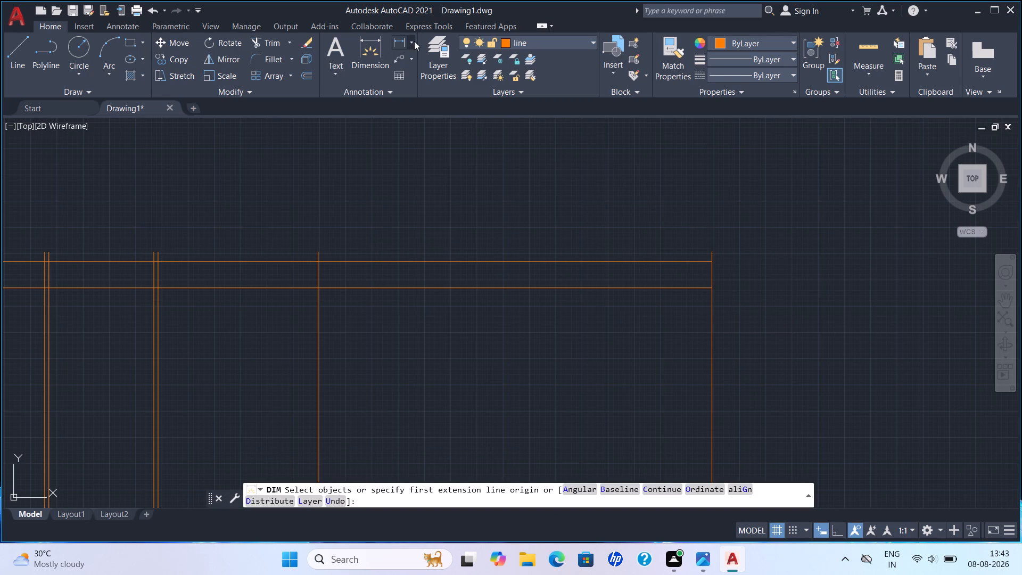
pyautogui.click(427, 67)
pyautogui.scroll(-1, 673, 265)
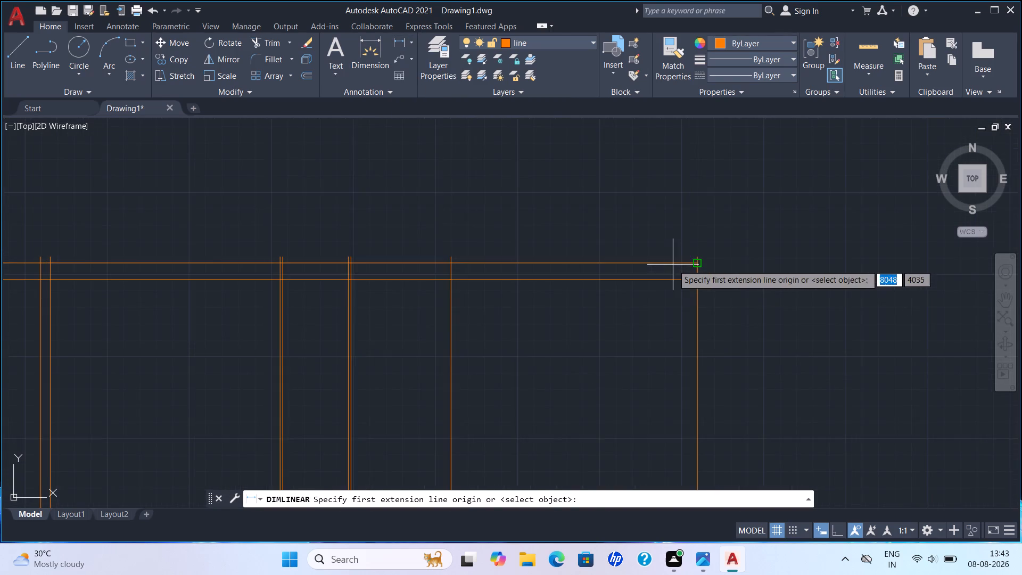
pyautogui.scroll(-1, 669, 290)
pyautogui.moveTo(659, 289); pyautogui.dragTo(461, 177, button='middle')
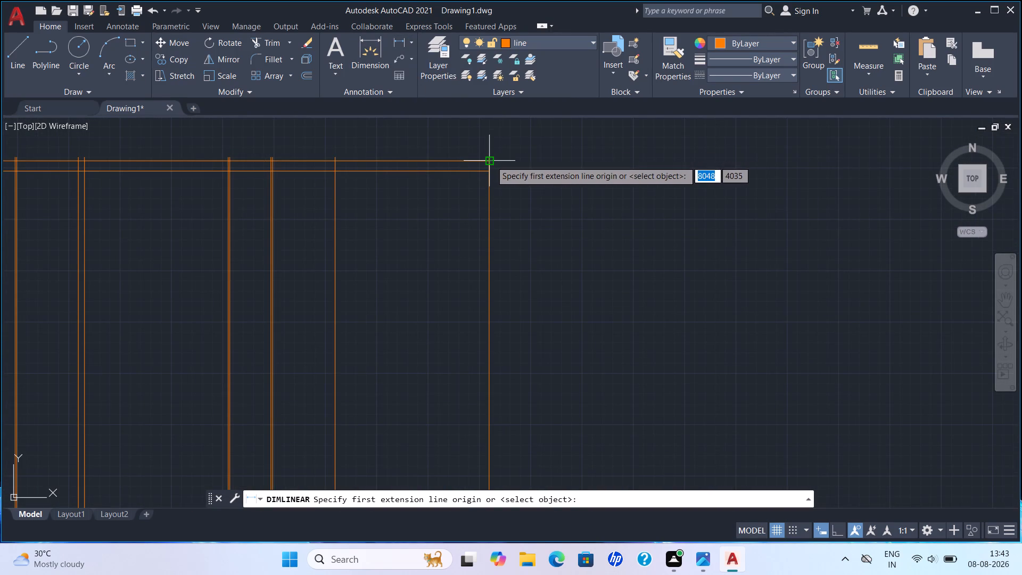
pyautogui.click(491, 161)
pyautogui.scroll(-2, 490, 441)
pyautogui.moveTo(488, 430); pyautogui.dragTo(517, 219, button='middle')
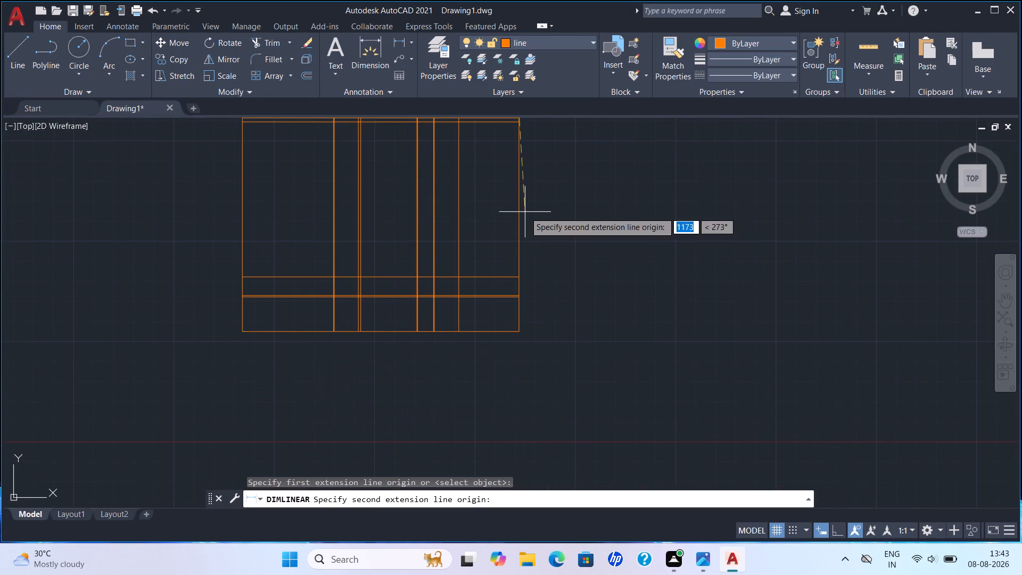
pyautogui.scroll(3, 520, 328)
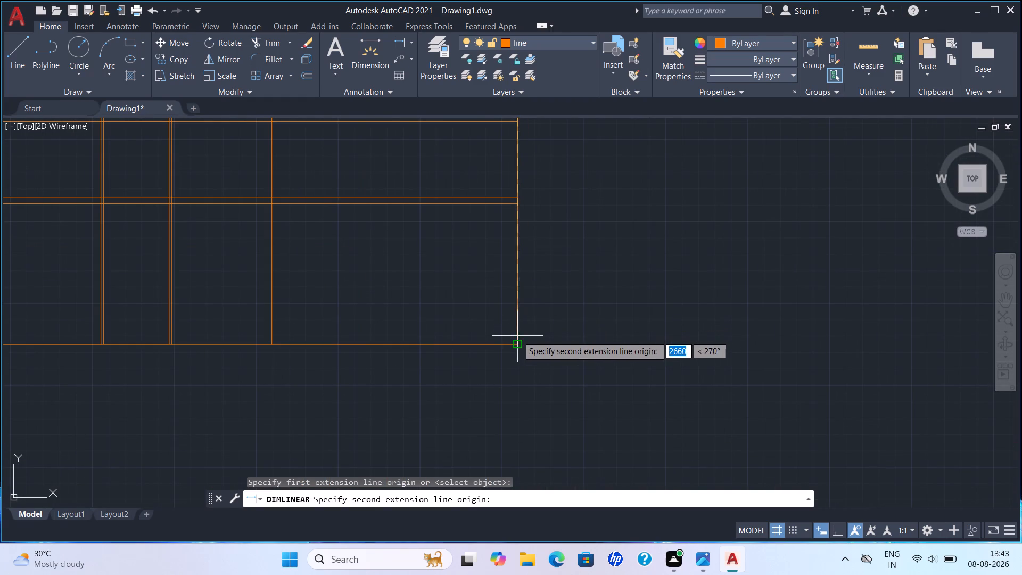
pyautogui.click(515, 344)
pyautogui.scroll(-1, 591, 336)
pyautogui.moveTo(591, 336); pyautogui.dragTo(571, 412, button='middle')
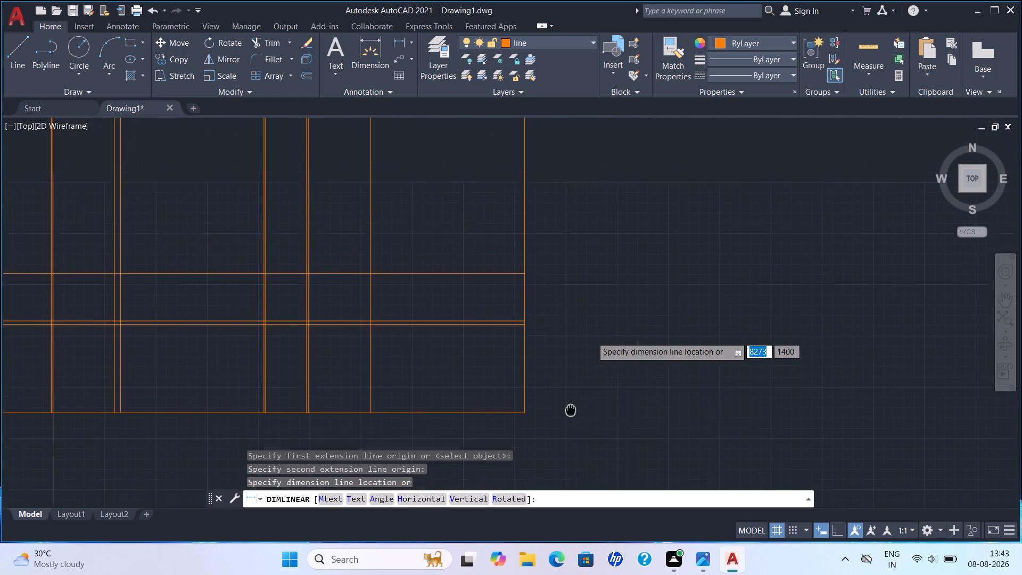
pyautogui.moveTo(571, 412); pyautogui.dragTo(570, 417, button='middle')
pyautogui.press('Escape')
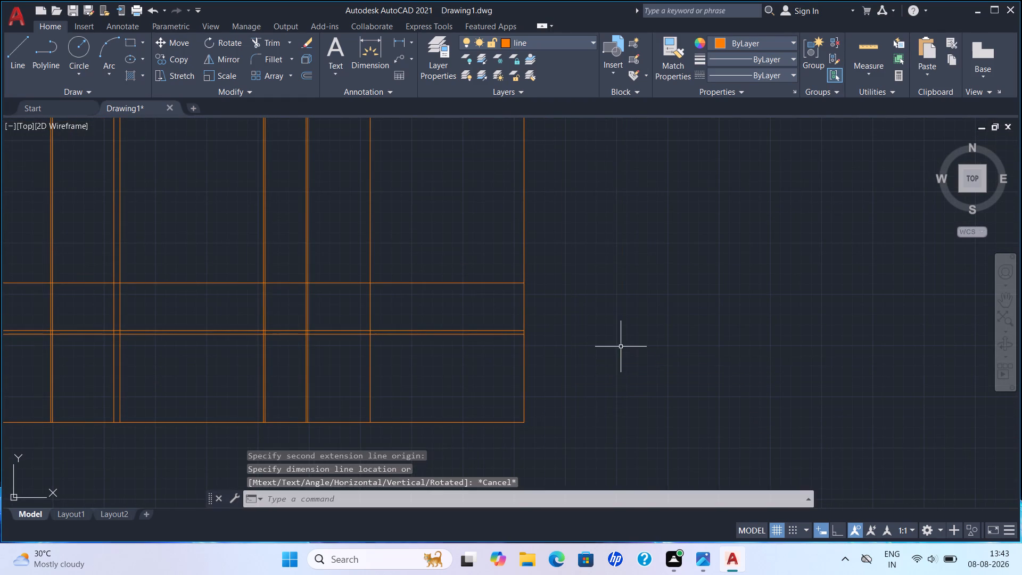
# Trim the ends protruding above the new top line from the right edge, the single divider and the board pair beside it.
pyautogui.scroll(-2, 613, 347)
pyautogui.moveTo(609, 348); pyautogui.dragTo(565, 407, button='middle')
pyautogui.scroll(2, 546, 213)
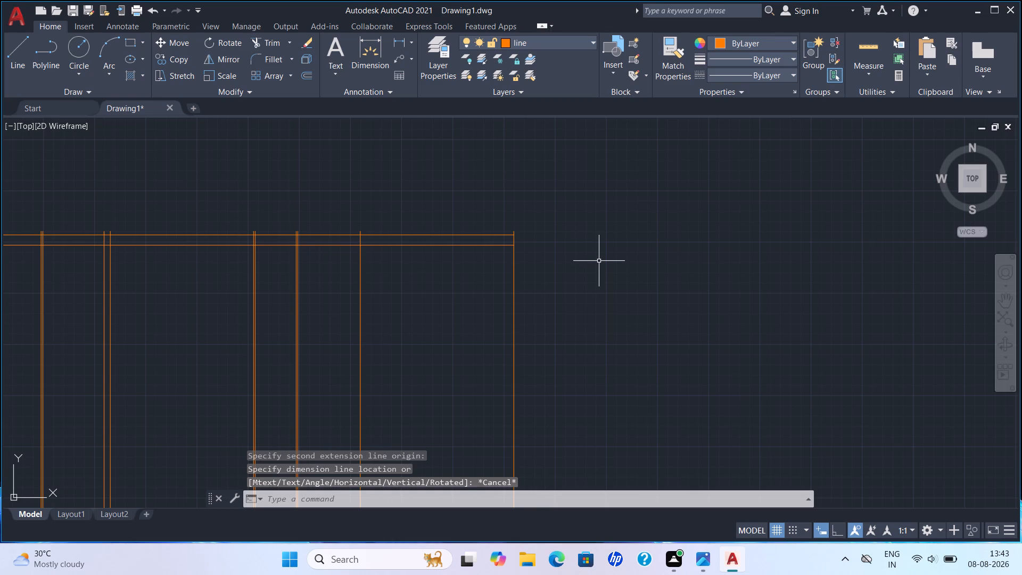
pyautogui.press('Escape')
pyautogui.write('TR')
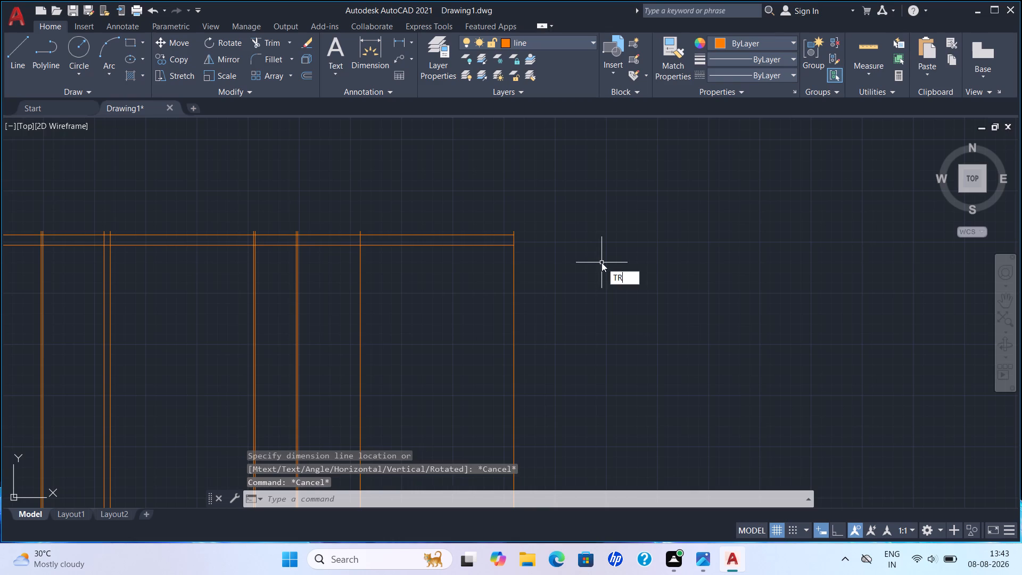
pyautogui.press('Return')
pyautogui.scroll(4, 513, 223)
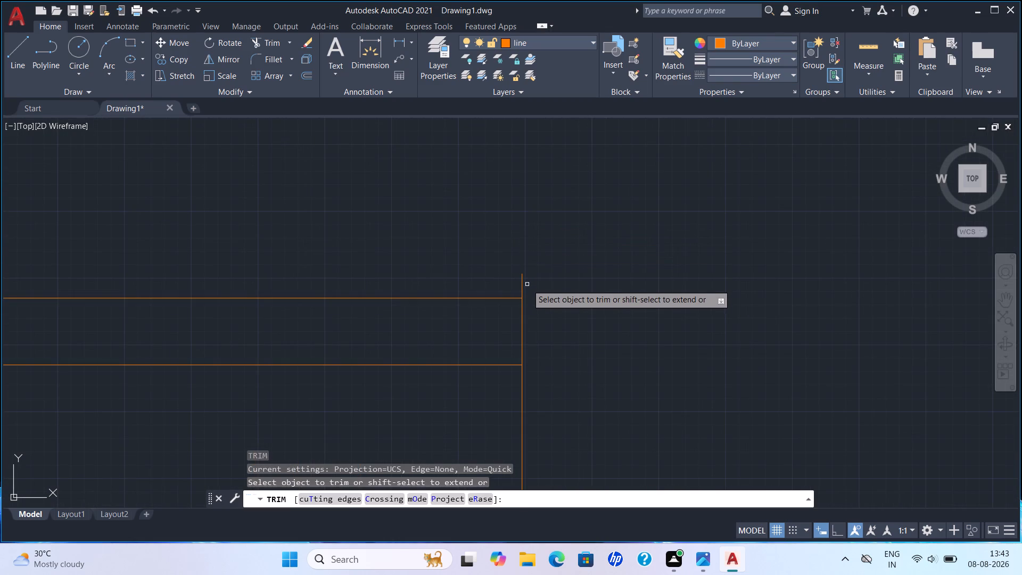
pyautogui.click(523, 285)
pyautogui.scroll(-3, 506, 276)
pyautogui.moveTo(534, 272); pyautogui.dragTo(847, 261, button='middle')
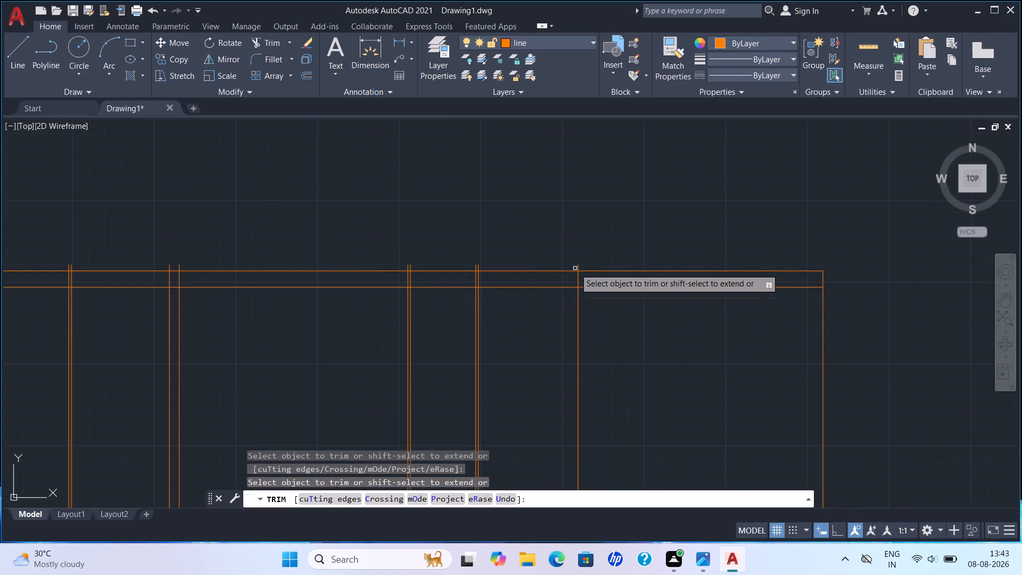
pyautogui.scroll(3, 575, 268)
pyautogui.moveTo(580, 258); pyautogui.dragTo(640, 262)
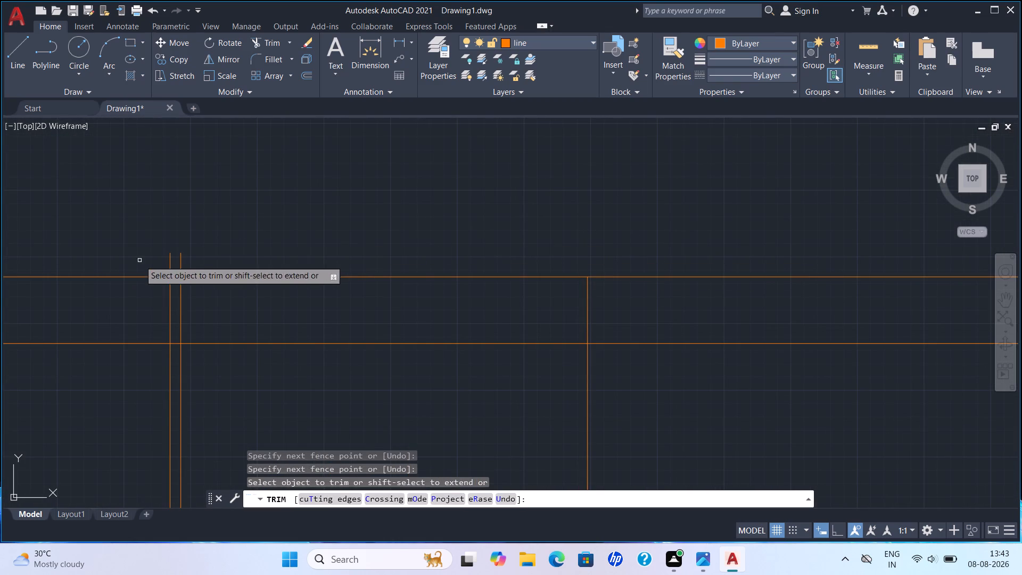
pyautogui.moveTo(149, 259); pyautogui.dragTo(226, 264)
# Trim the protruding upper ends of the next narrow board pair and the wider-spaced vertical pair to the new top line.
pyautogui.scroll(-3, 207, 264)
pyautogui.scroll(1, 220, 256)
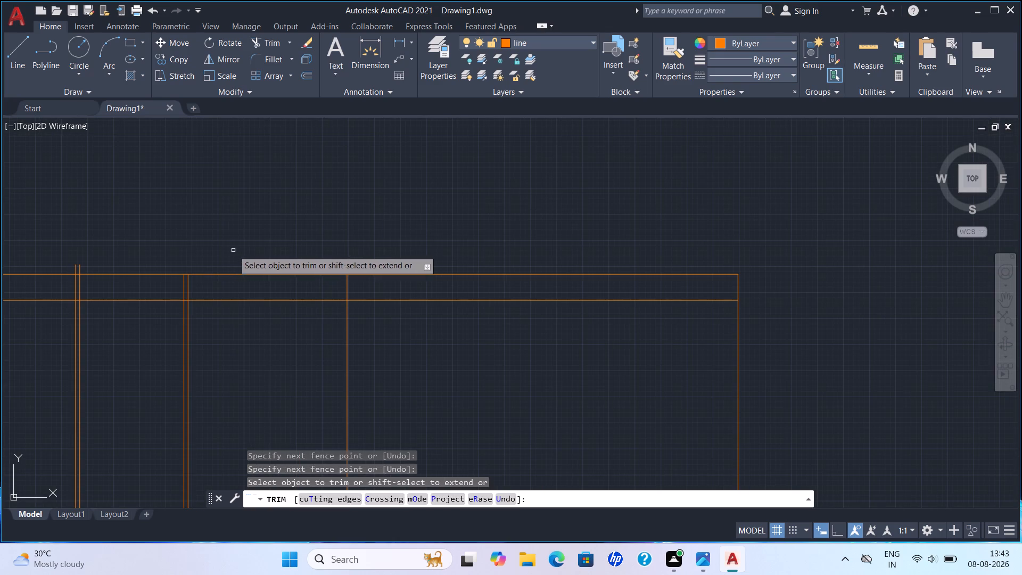
pyautogui.moveTo(234, 250); pyautogui.dragTo(583, 293, button='middle')
pyautogui.scroll(3, 443, 313)
pyautogui.moveTo(351, 301); pyautogui.dragTo(451, 299)
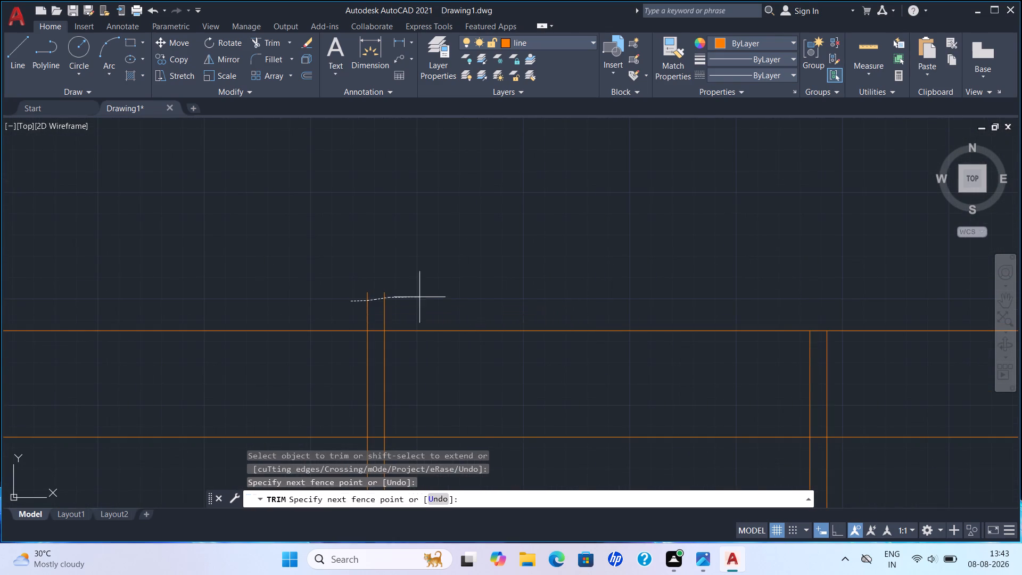
pyautogui.moveTo(451, 299); pyautogui.dragTo(461, 300)
pyautogui.scroll(-3, 401, 299)
pyautogui.moveTo(367, 284); pyautogui.dragTo(751, 282, button='middle')
pyautogui.scroll(-1, 422, 286)
pyautogui.scroll(2, 423, 286)
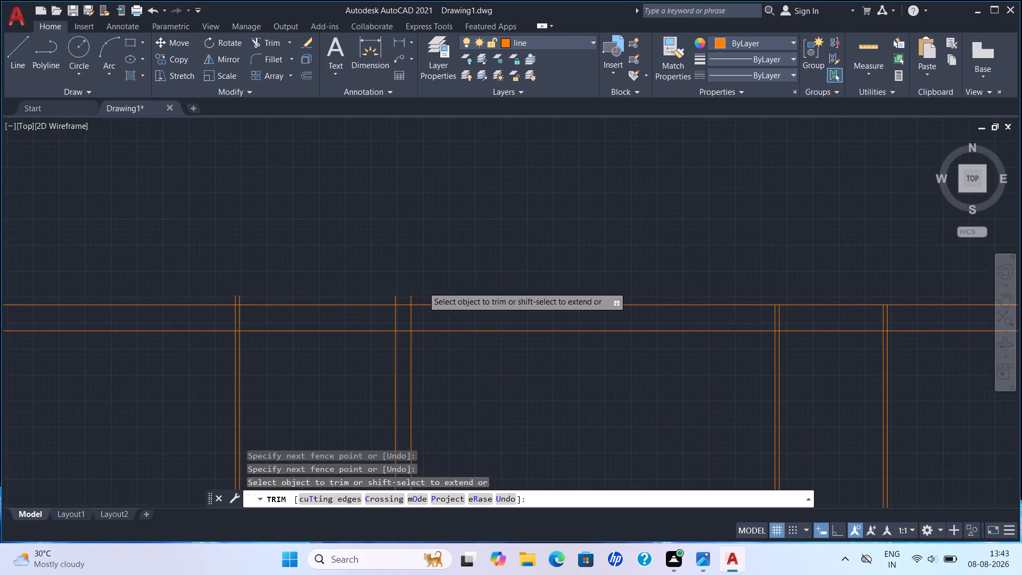
pyautogui.moveTo(362, 302); pyautogui.dragTo(456, 302)
# Trim the protruding upper ends of the leftmost vertical board pair and the view's left edge to the new top line.
pyautogui.scroll(-3, 344, 303)
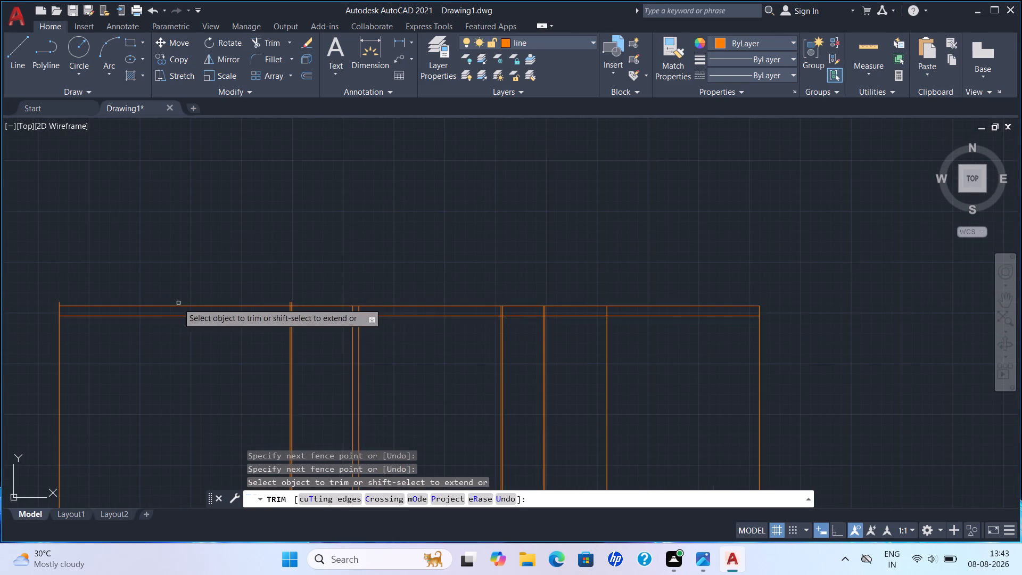
pyautogui.scroll(-2, 292, 281)
pyautogui.scroll(3, 265, 286)
pyautogui.scroll(3, 455, 293)
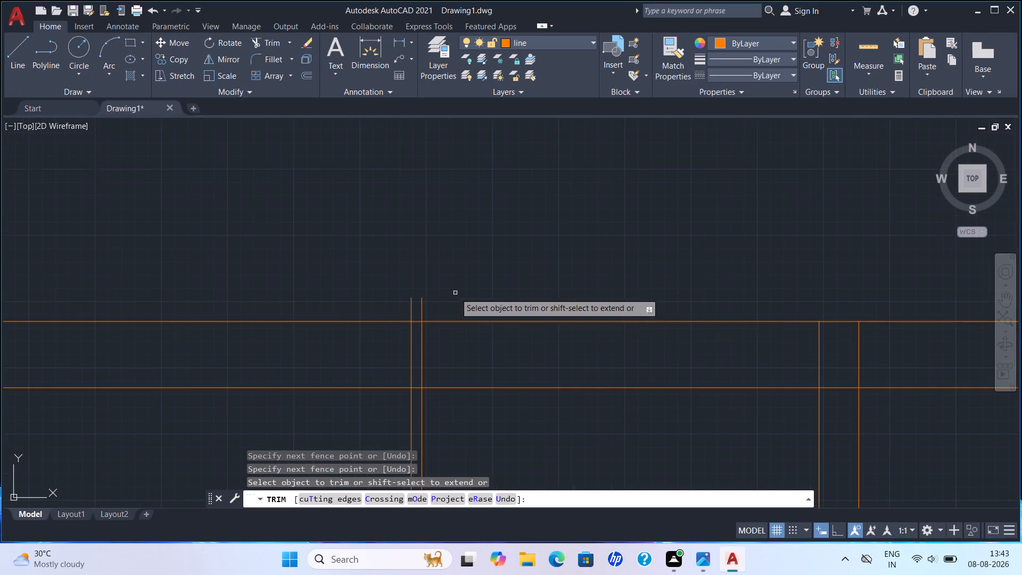
pyautogui.moveTo(392, 300); pyautogui.dragTo(458, 300)
pyautogui.scroll(-4, 260, 297)
pyautogui.moveTo(292, 276); pyautogui.dragTo(412, 276, button='middle')
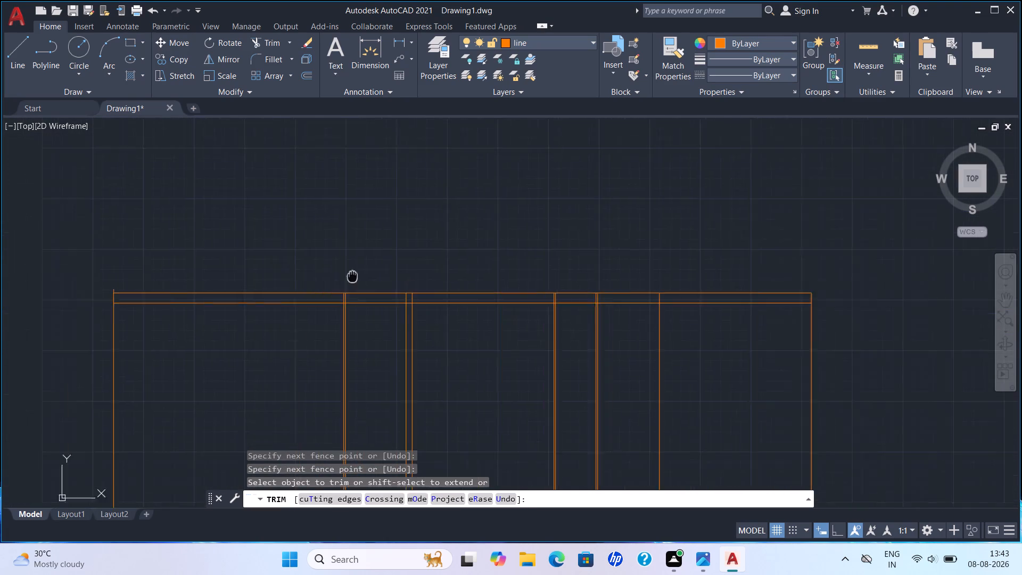
pyautogui.moveTo(412, 276); pyautogui.dragTo(540, 276, button='middle')
pyautogui.scroll(4, 316, 285)
pyautogui.moveTo(292, 319); pyautogui.dragTo(351, 319)
pyautogui.scroll(-4, 353, 316)
pyautogui.press('Escape')
pyautogui.press('Escape')
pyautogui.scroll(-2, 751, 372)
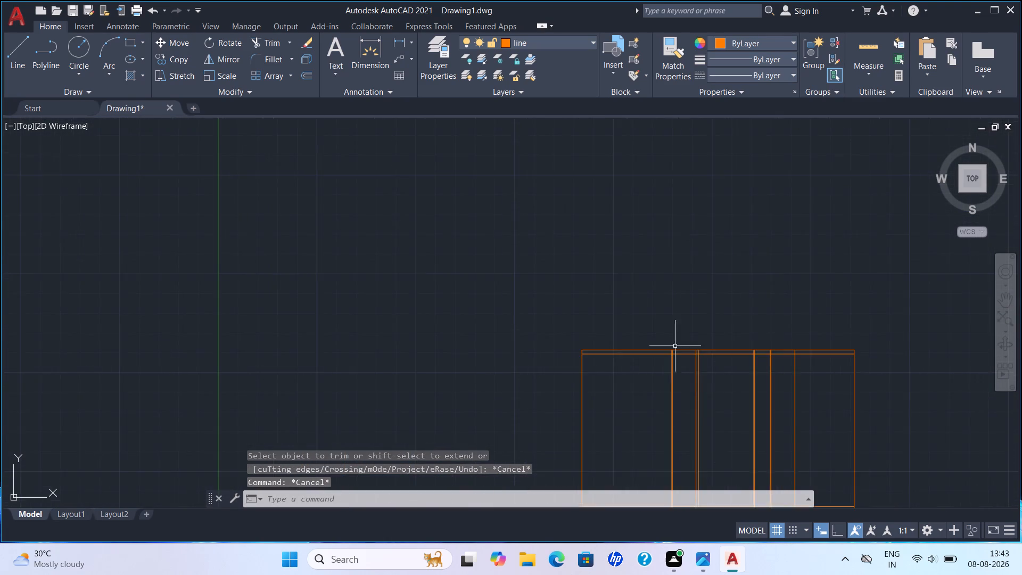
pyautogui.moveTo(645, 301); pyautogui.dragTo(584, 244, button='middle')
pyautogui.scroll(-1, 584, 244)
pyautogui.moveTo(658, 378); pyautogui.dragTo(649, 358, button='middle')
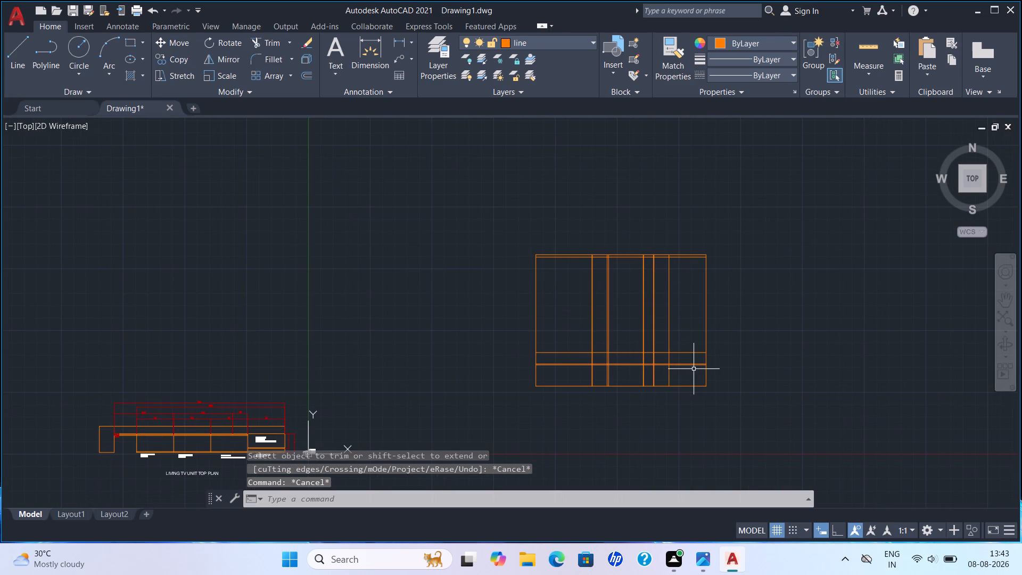
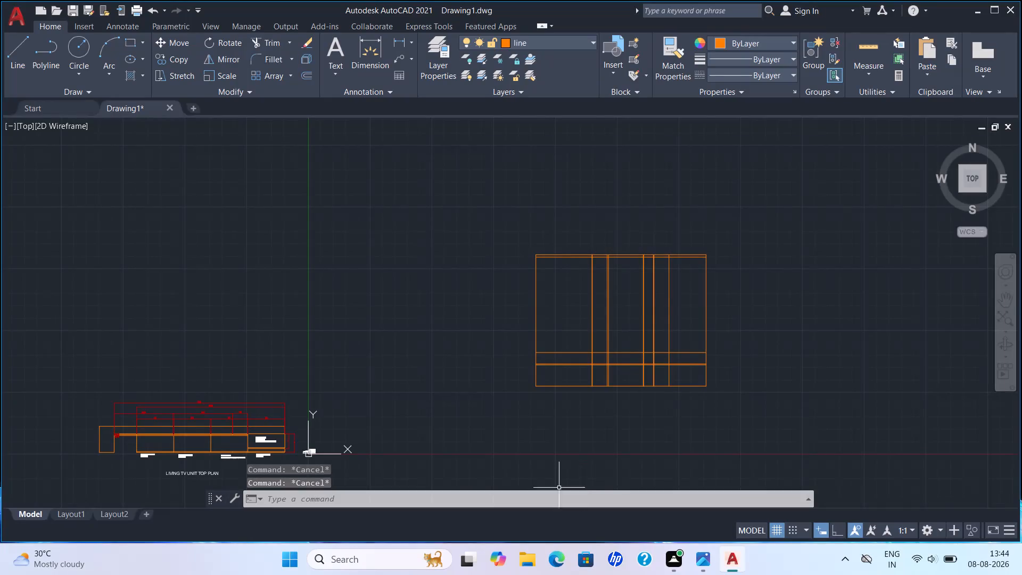
# Draw a line 300 outward from the view's lower-left corner, continuing vertically upward to just above the top line.
pyautogui.press('l')
pyautogui.press('Return')
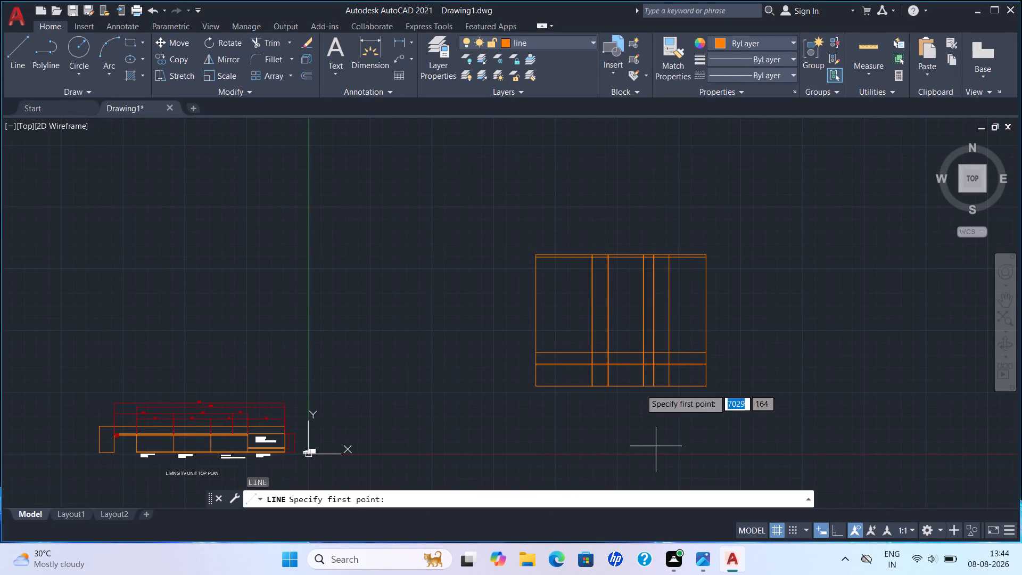
pyautogui.scroll(4, 463, 376)
pyautogui.scroll(-2, 882, 410)
pyautogui.moveTo(869, 408); pyautogui.dragTo(636, 407, button='middle')
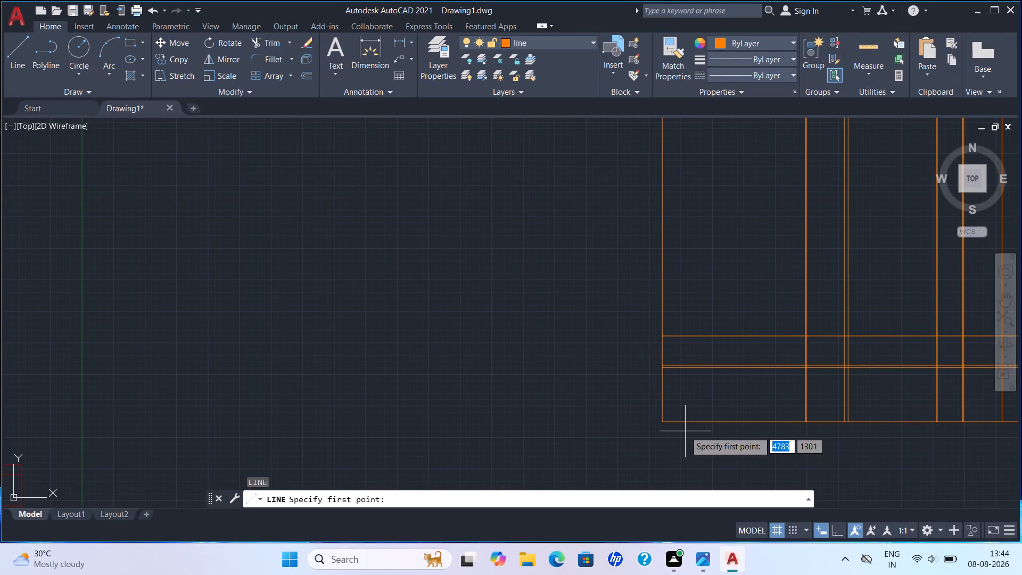
pyautogui.moveTo(663, 421); pyautogui.dragTo(655, 422)
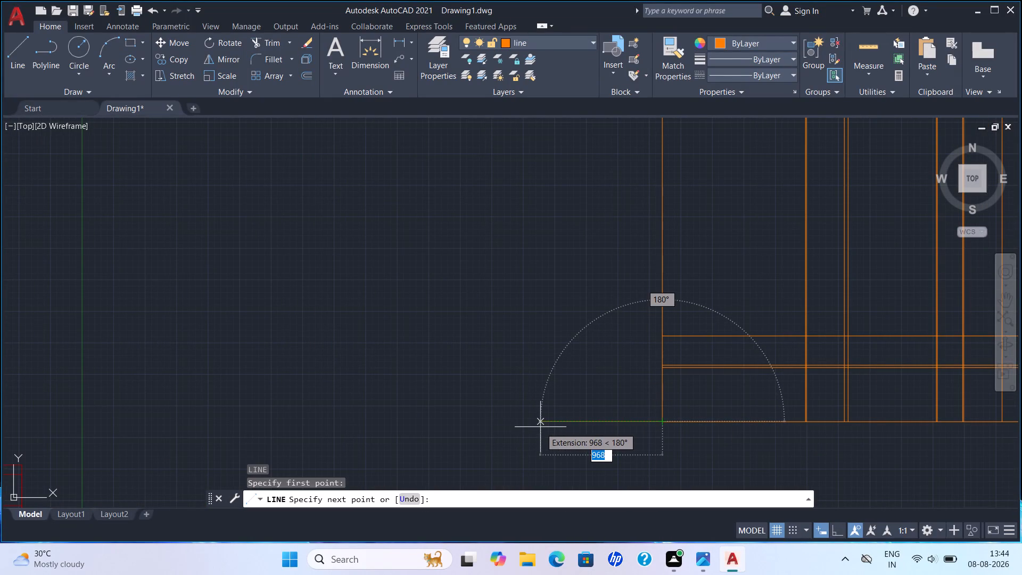
pyautogui.write('300')
pyautogui.press('Return')
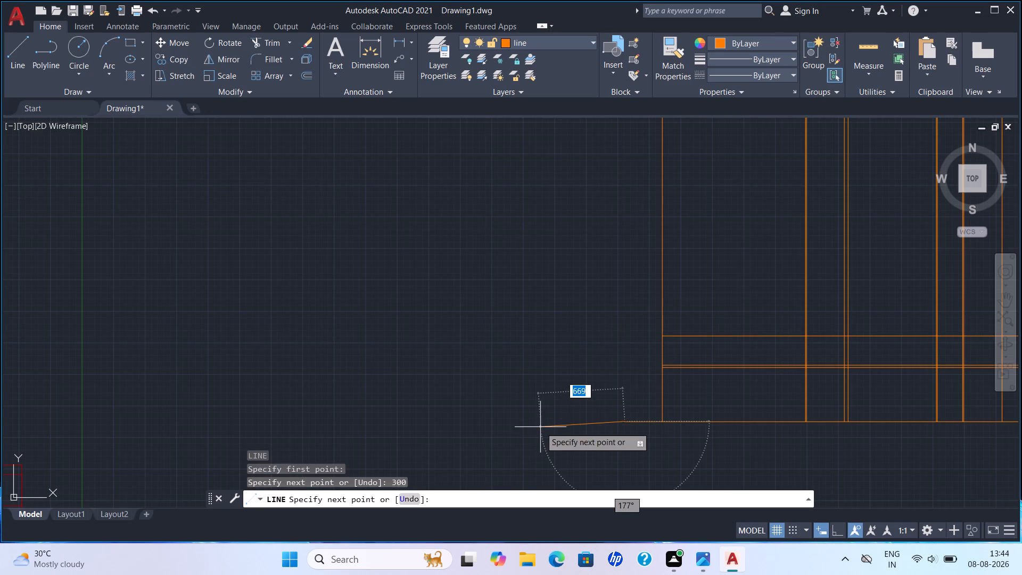
pyautogui.scroll(-2, 607, 204)
pyautogui.moveTo(607, 204); pyautogui.dragTo(587, 390, button='middle')
pyautogui.scroll(1, 587, 382)
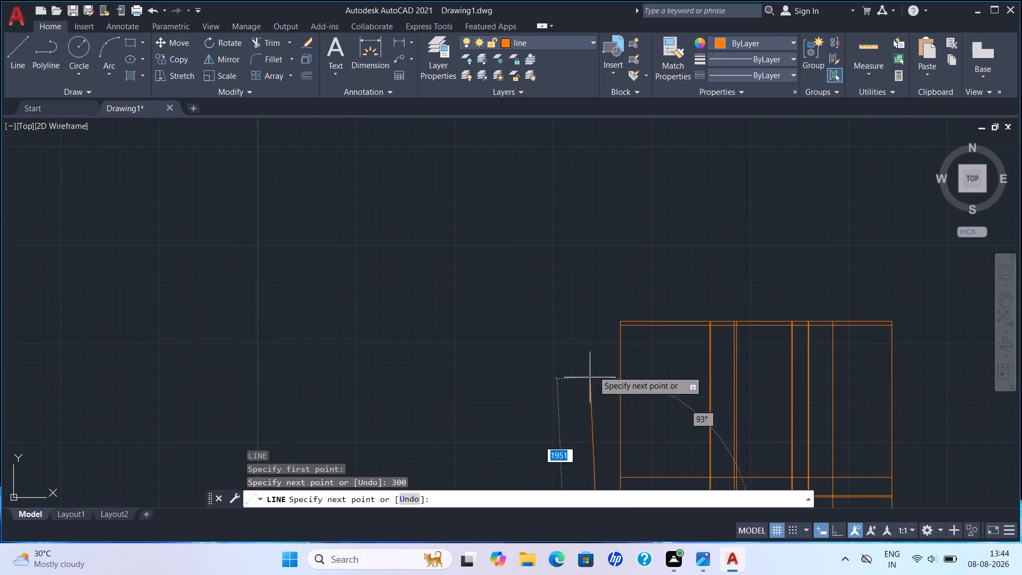
pyautogui.scroll(3, 589, 295)
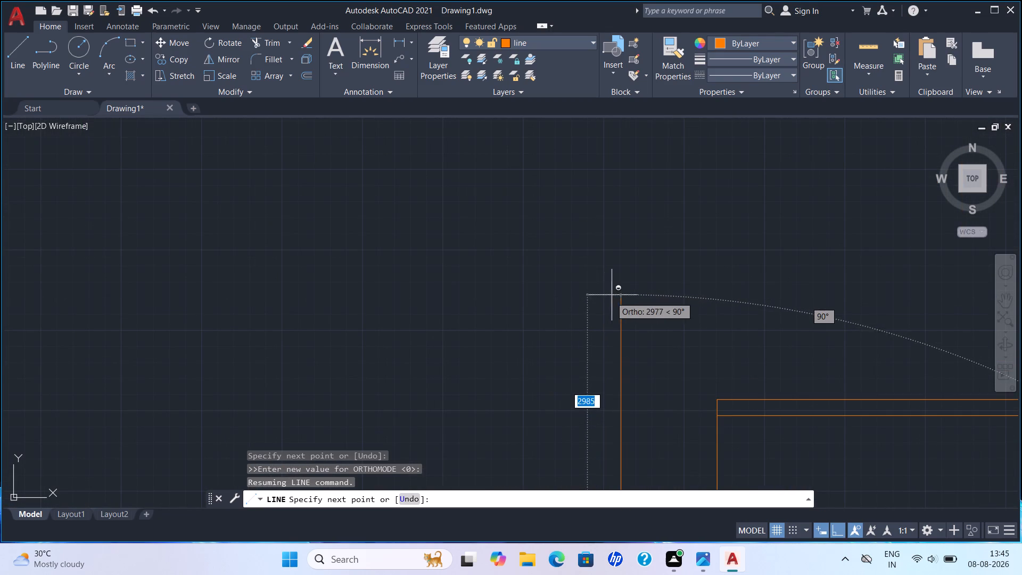
pyautogui.click(612, 325)
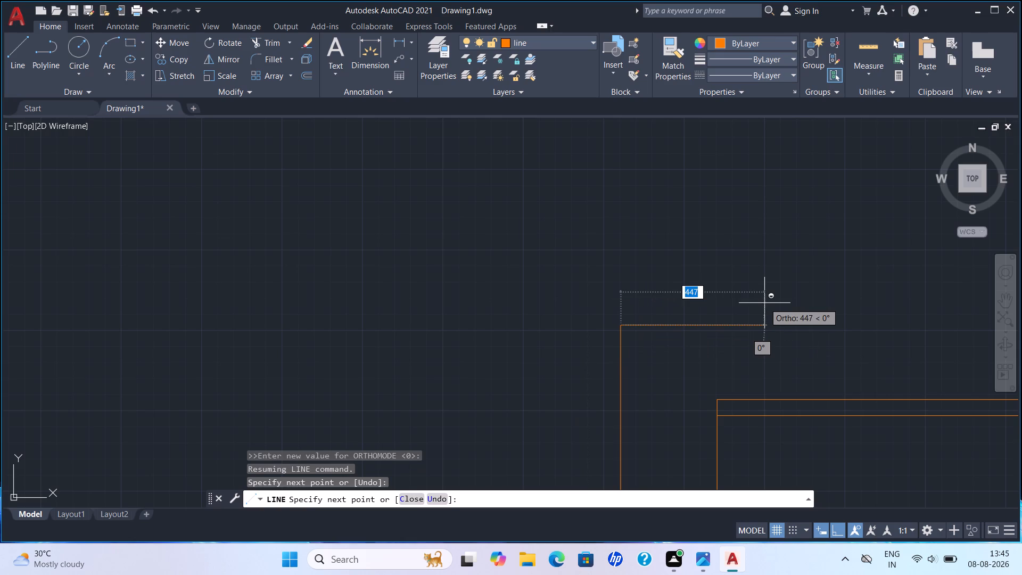
pyautogui.press('Escape')
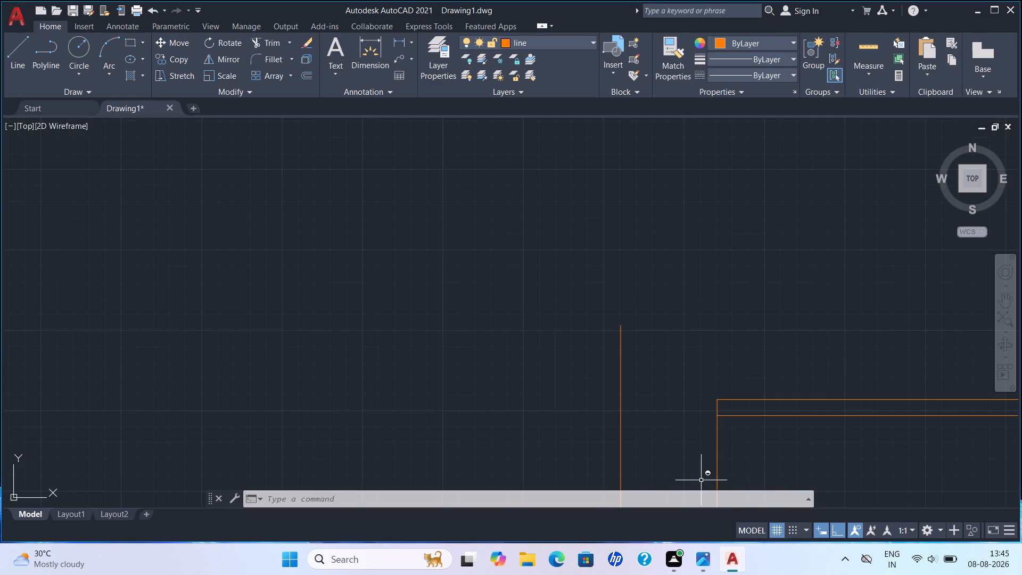
# Extend the view's top line to meet the new outer vertical line.
pyautogui.write('EX')
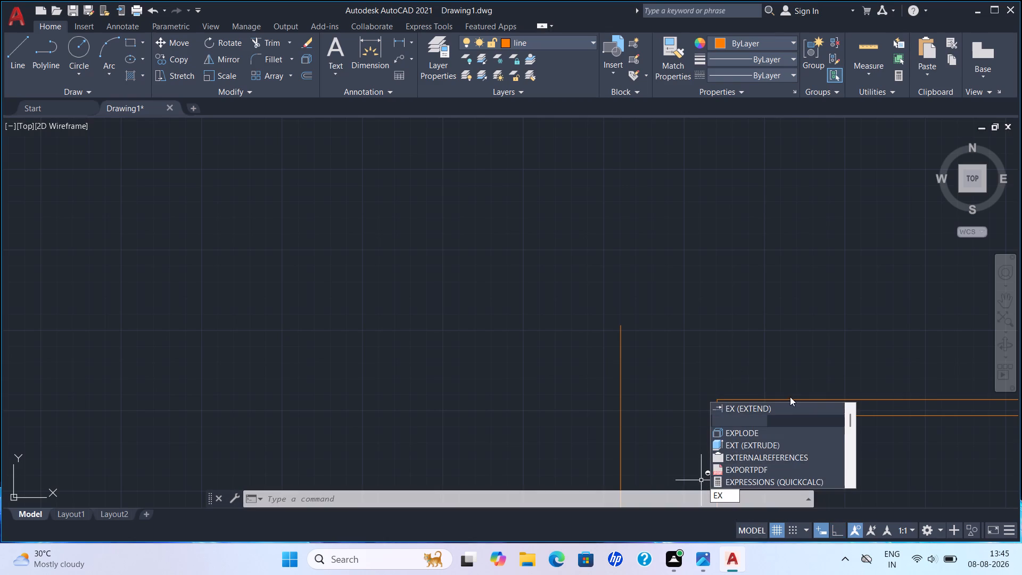
pyautogui.click(782, 408)
pyautogui.click(742, 400)
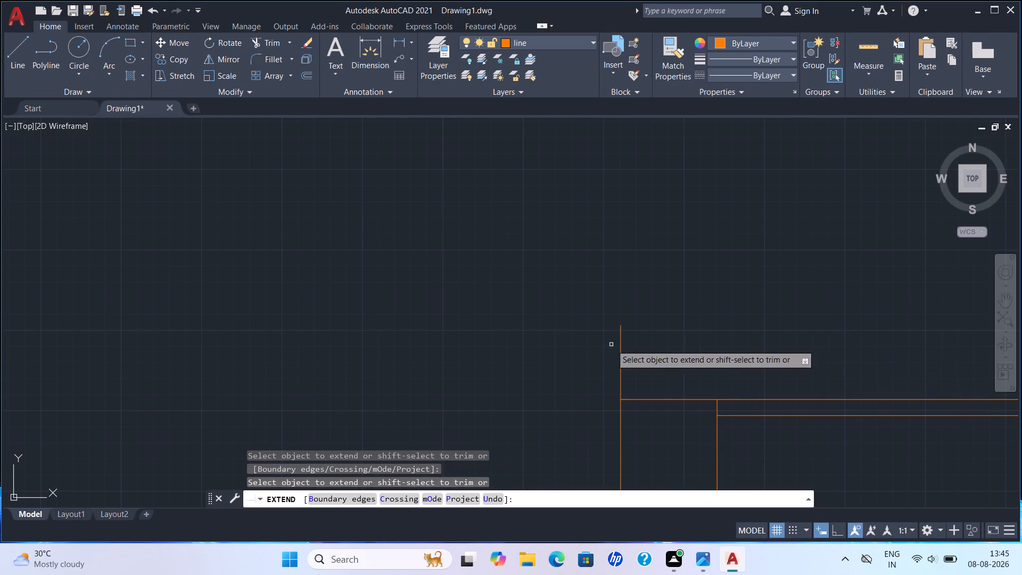
pyautogui.press('Escape')
# Trim the outer vertical line's protruding upper end to the extended top line.
pyautogui.write('TR')
pyautogui.press('Return')
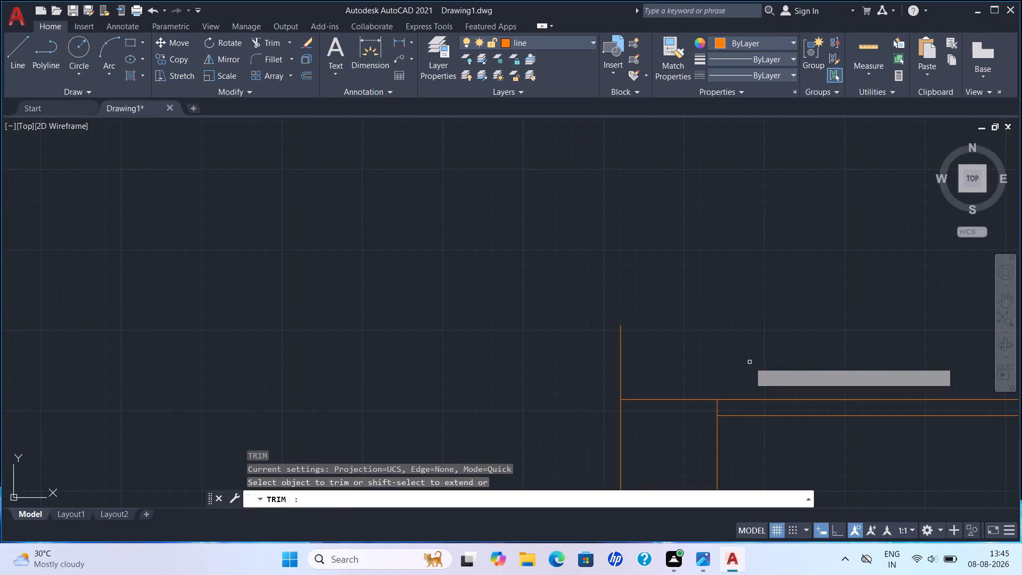
pyautogui.moveTo(539, 369); pyautogui.dragTo(895, 284)
pyautogui.scroll(-3, 823, 307)
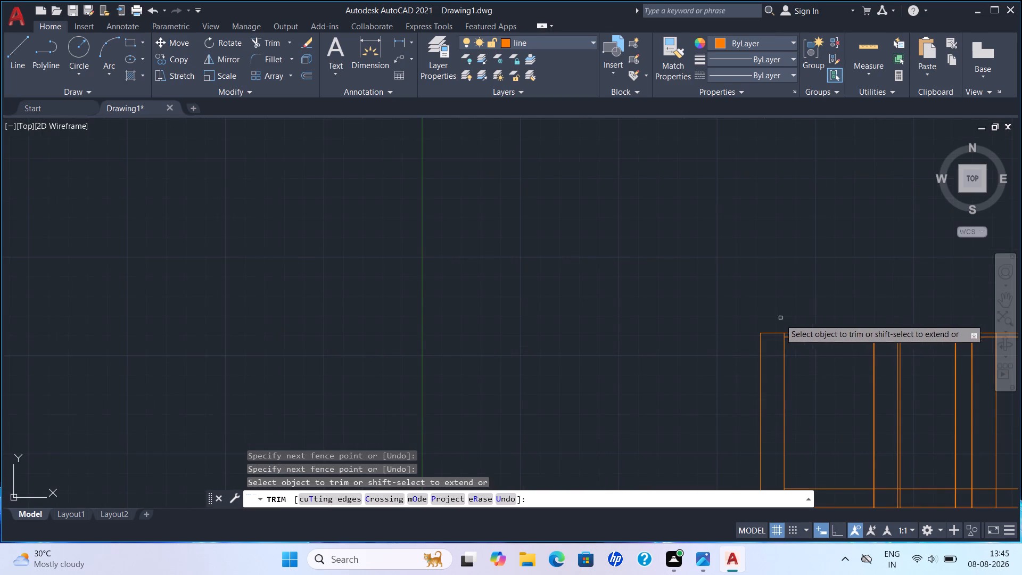
pyautogui.press('Escape')
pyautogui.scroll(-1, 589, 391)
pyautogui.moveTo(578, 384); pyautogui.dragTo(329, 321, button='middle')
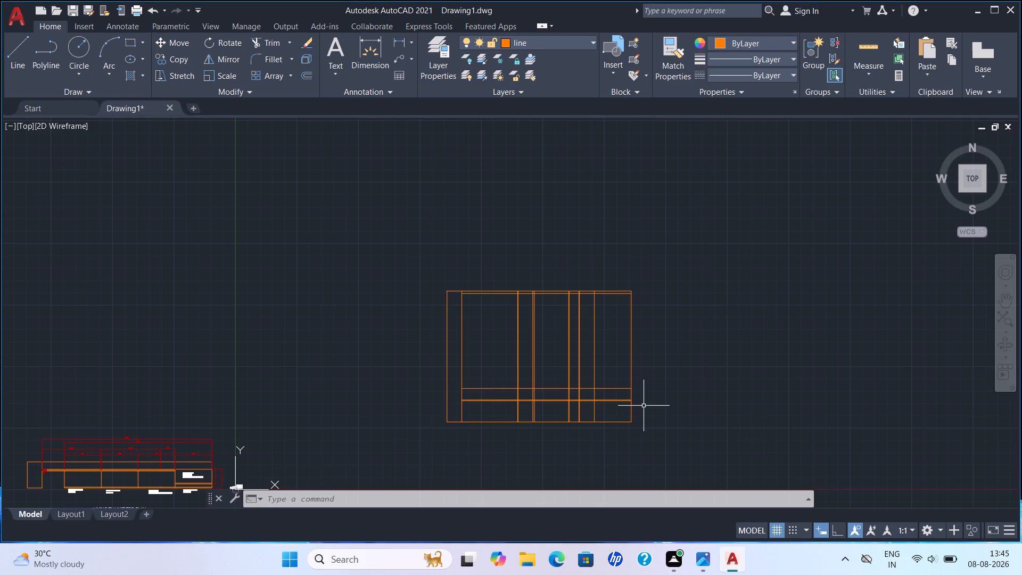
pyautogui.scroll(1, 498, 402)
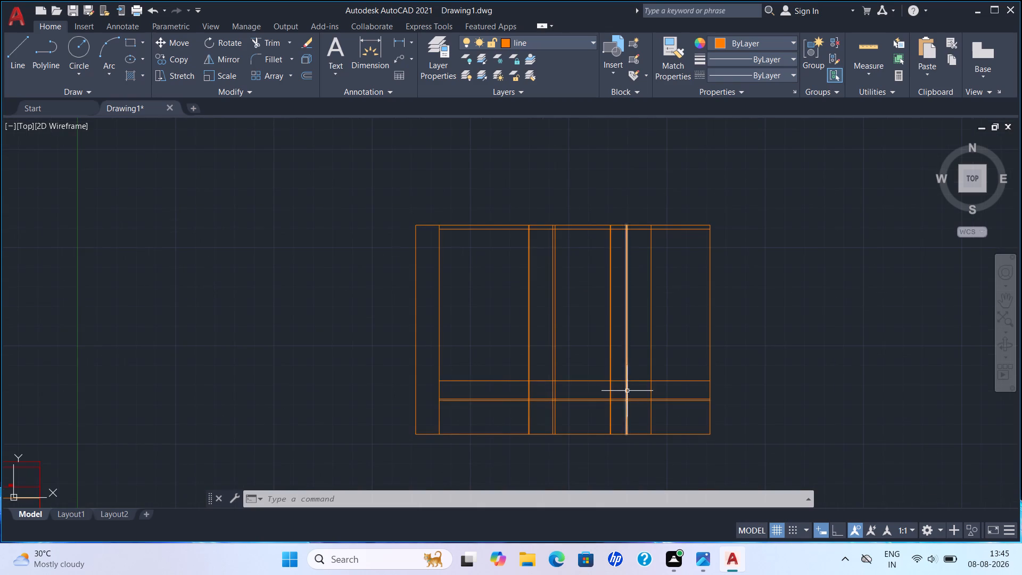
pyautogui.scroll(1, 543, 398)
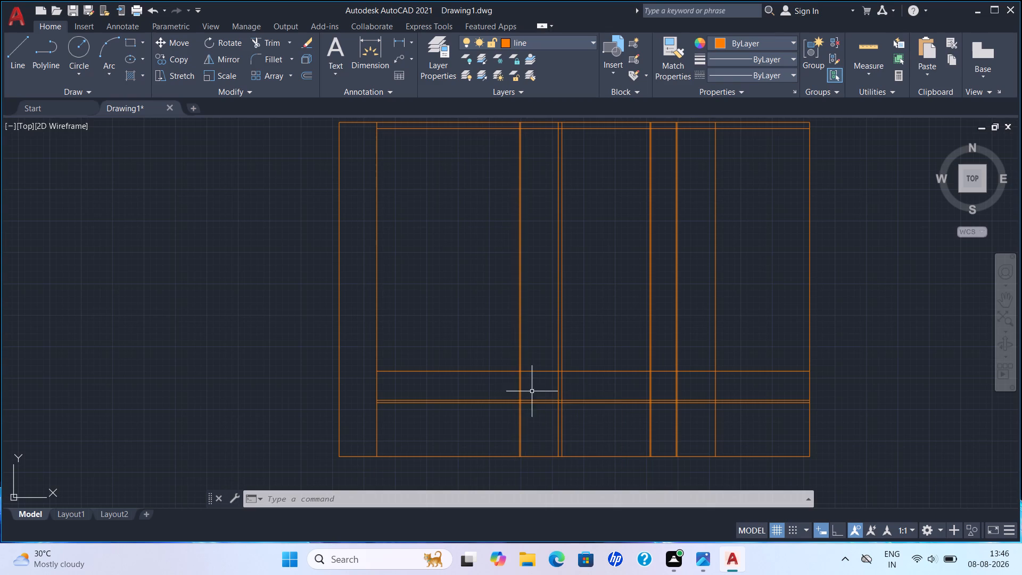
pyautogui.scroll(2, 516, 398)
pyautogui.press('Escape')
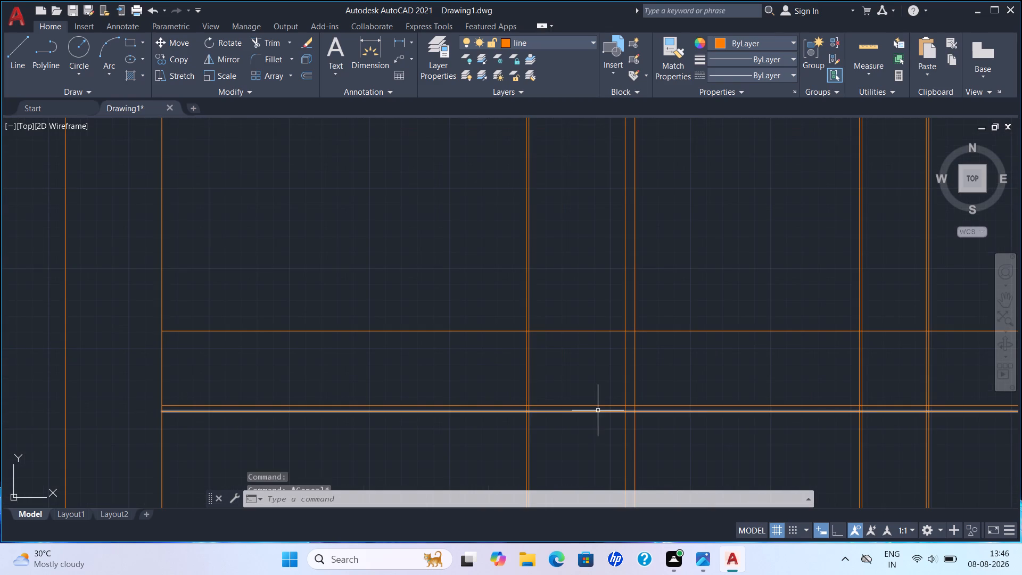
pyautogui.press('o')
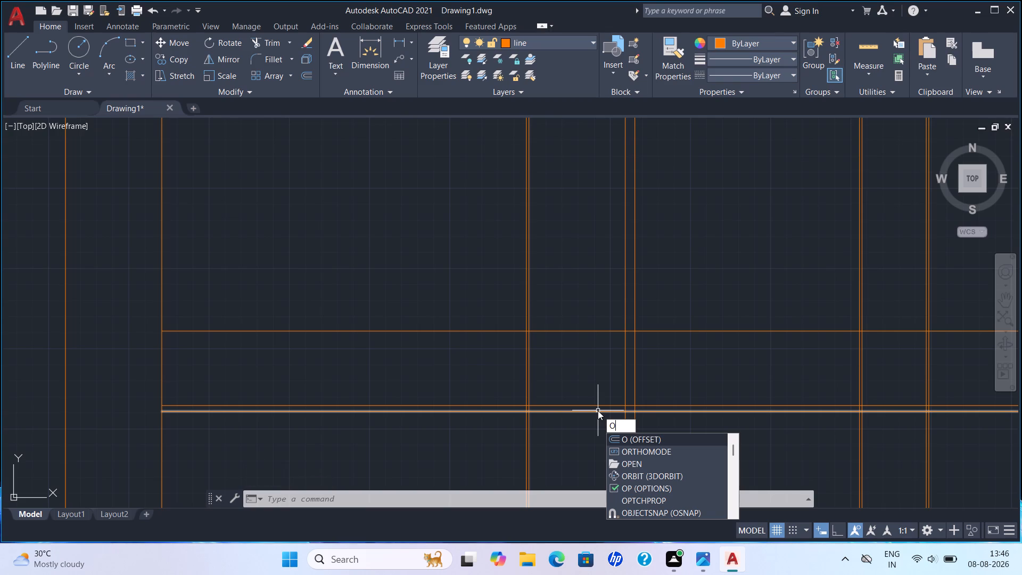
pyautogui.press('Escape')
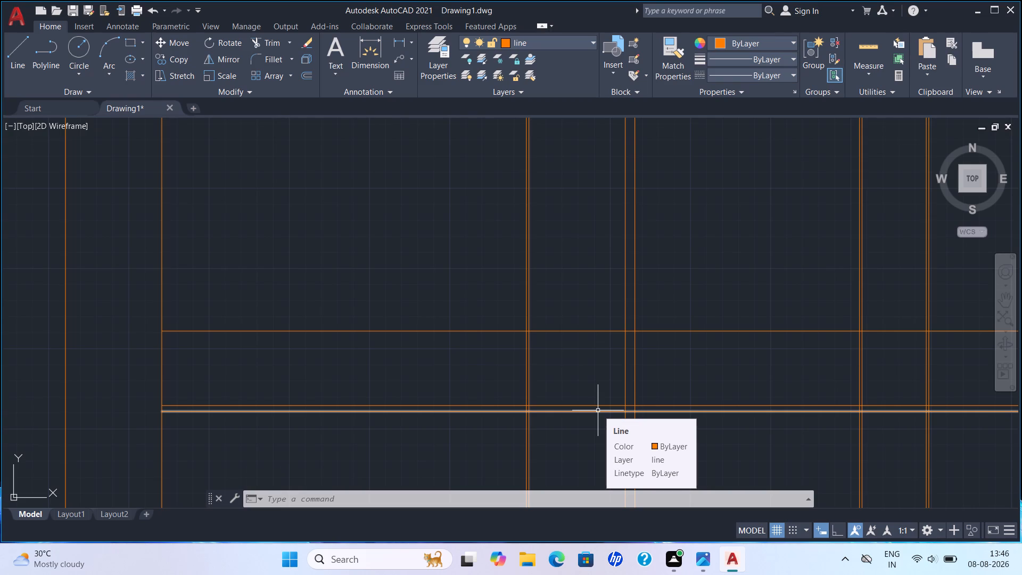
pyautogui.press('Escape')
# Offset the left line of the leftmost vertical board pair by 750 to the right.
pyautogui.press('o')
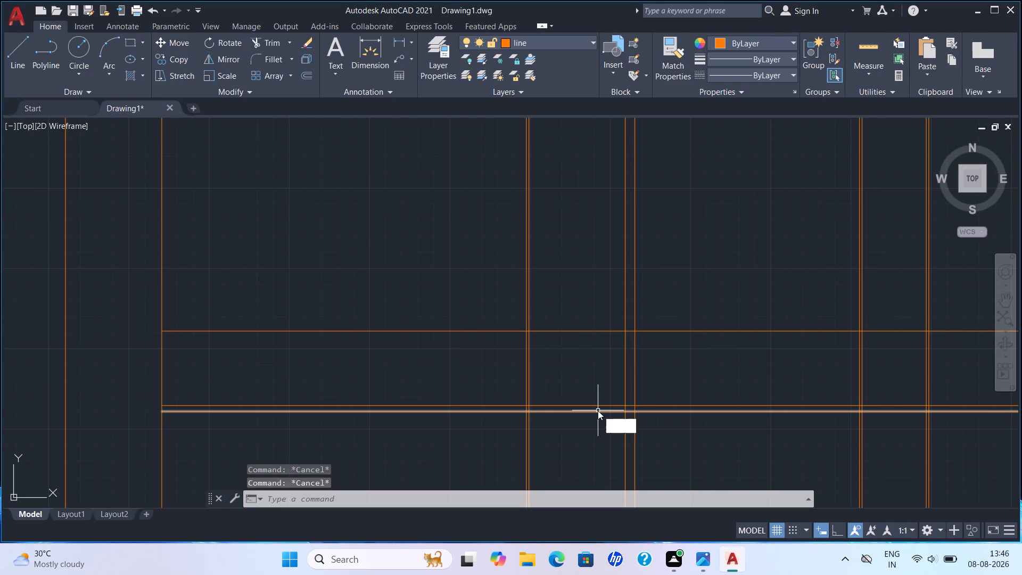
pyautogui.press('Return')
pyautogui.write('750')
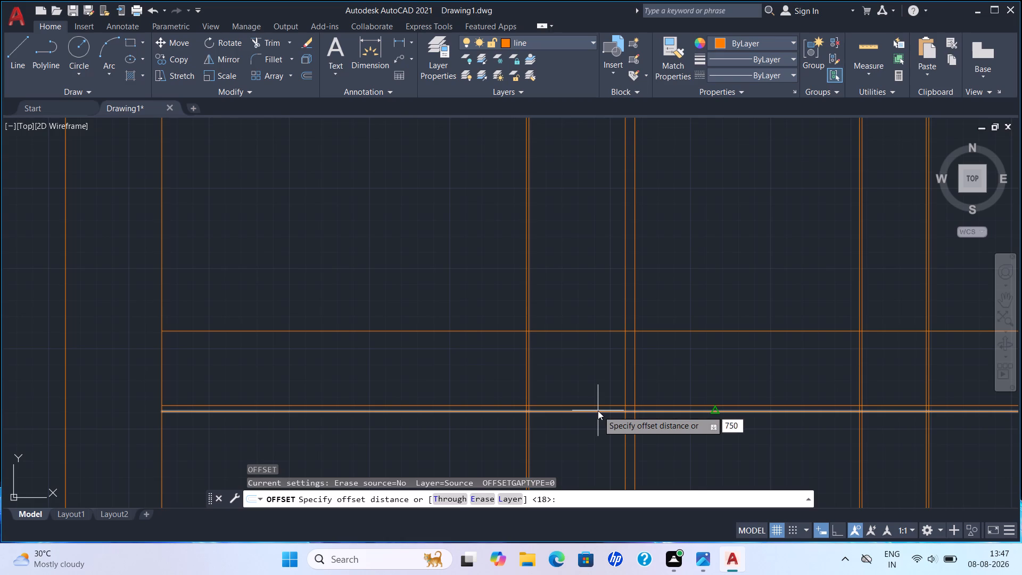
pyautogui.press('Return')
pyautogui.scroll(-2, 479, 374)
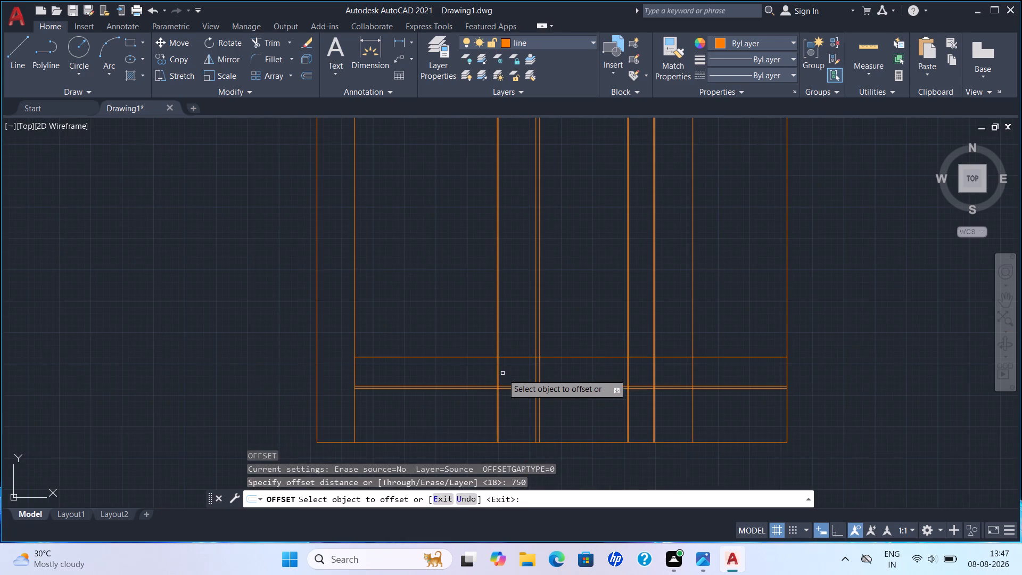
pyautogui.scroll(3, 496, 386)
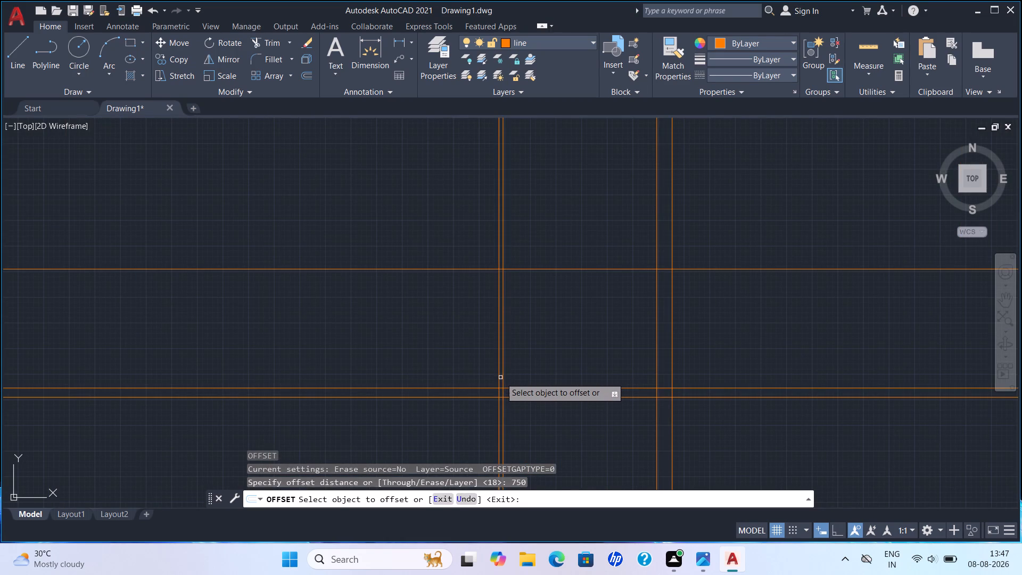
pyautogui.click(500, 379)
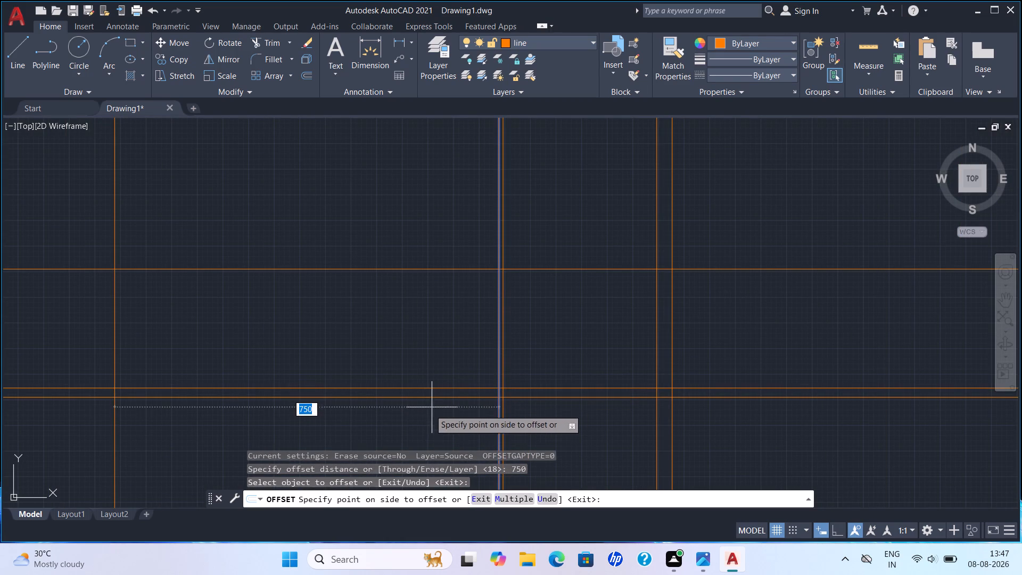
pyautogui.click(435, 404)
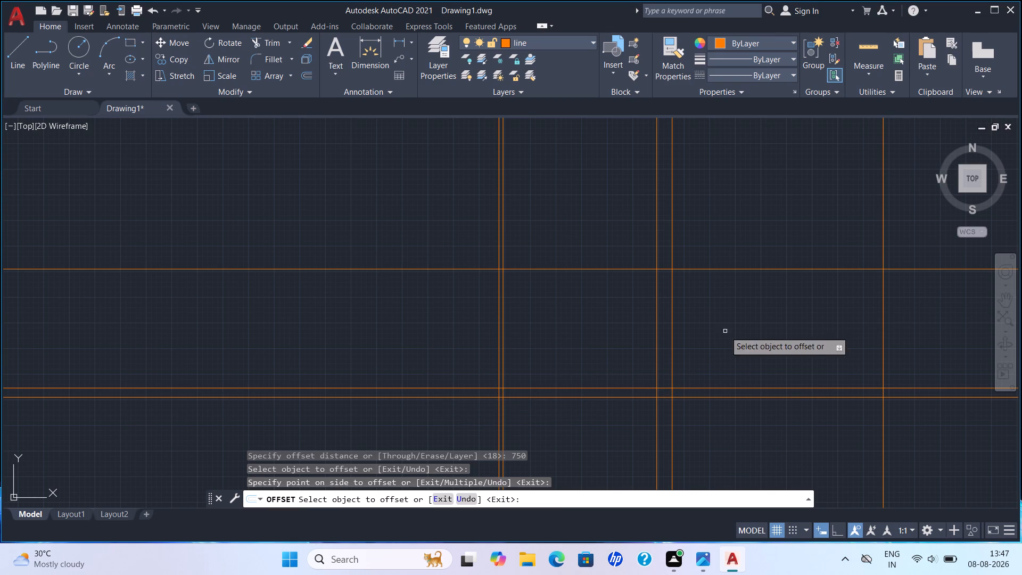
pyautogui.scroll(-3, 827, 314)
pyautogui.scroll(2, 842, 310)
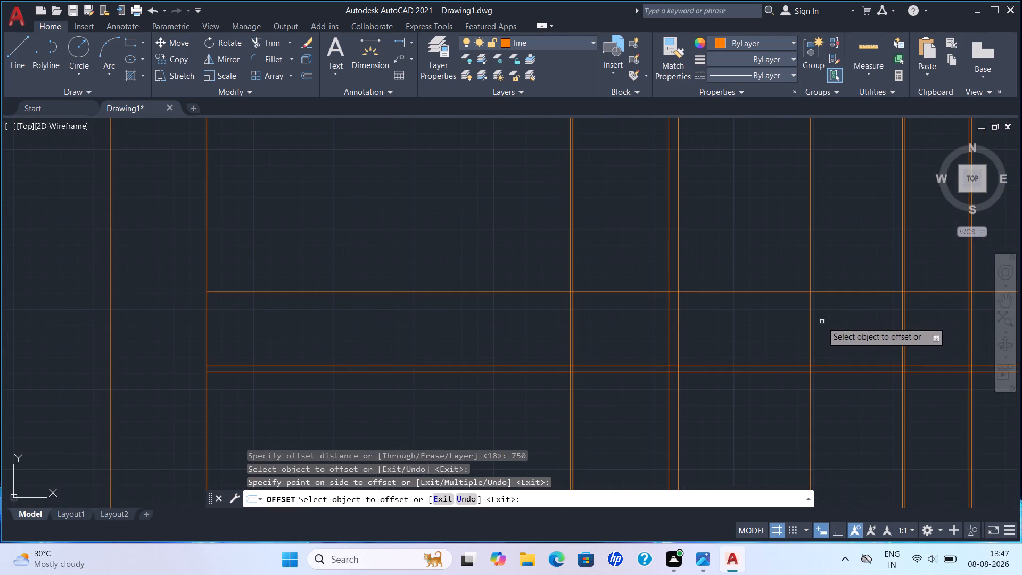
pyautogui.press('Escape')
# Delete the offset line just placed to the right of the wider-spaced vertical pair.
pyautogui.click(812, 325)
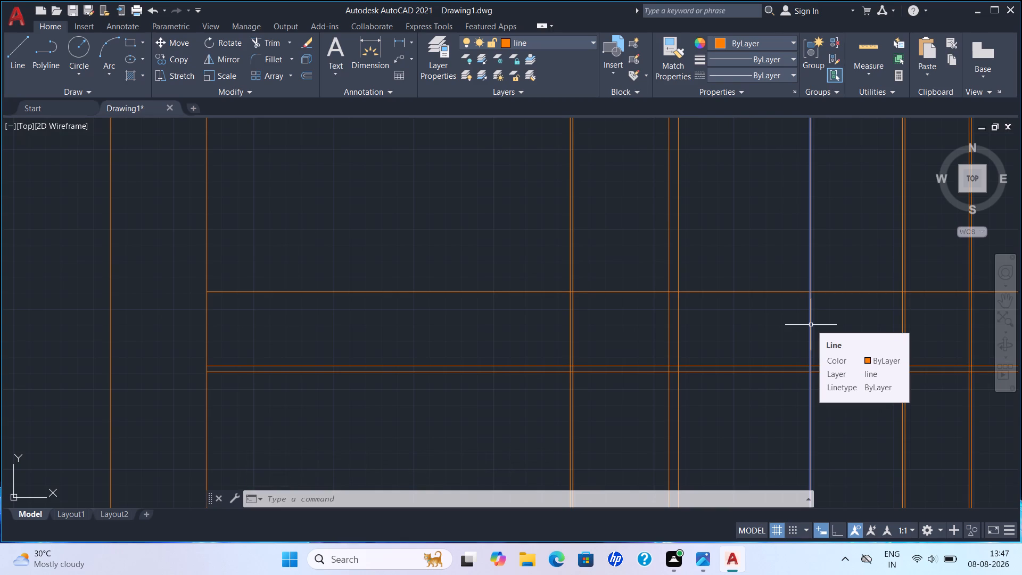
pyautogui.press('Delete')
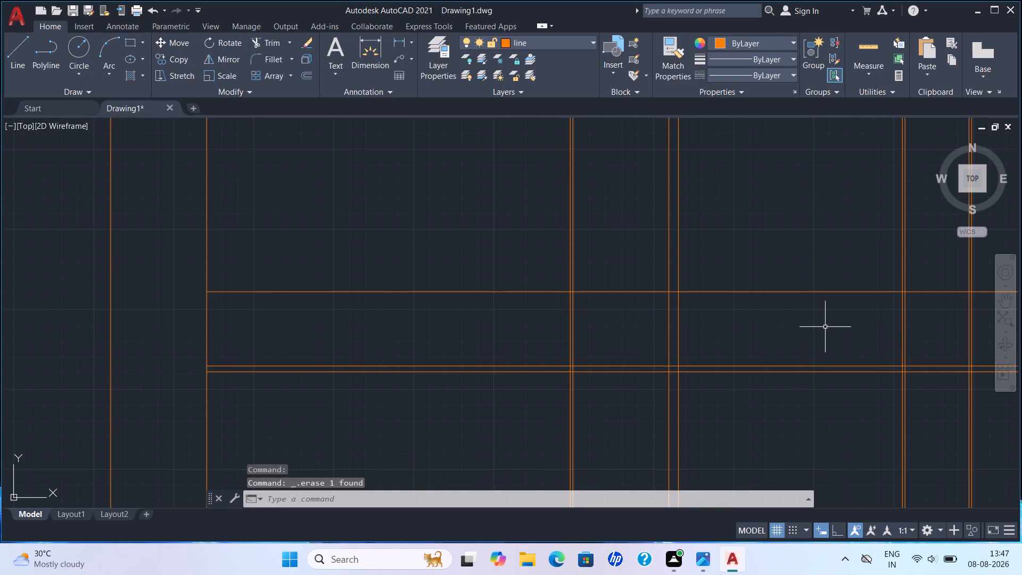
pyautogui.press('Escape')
# Offset the left line of the leftmost vertical board pair by 750 to the left.
pyautogui.press('o')
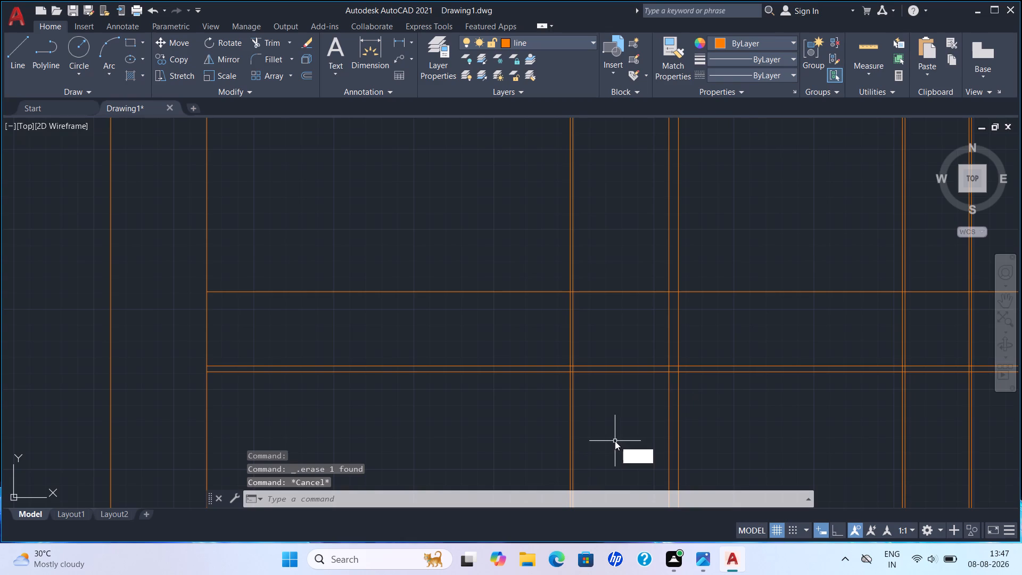
pyautogui.press('Return')
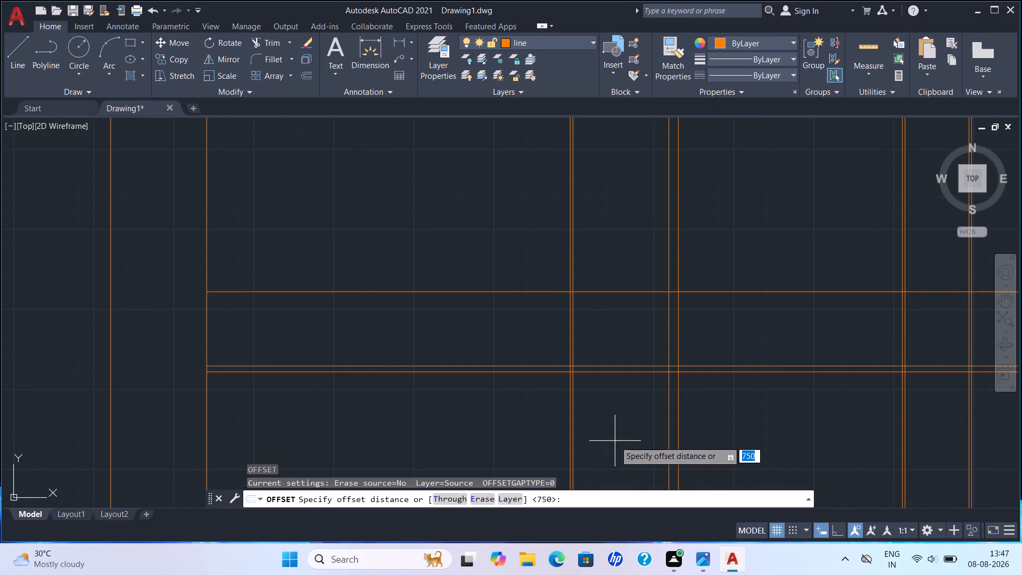
pyautogui.write('750')
pyautogui.press('Return')
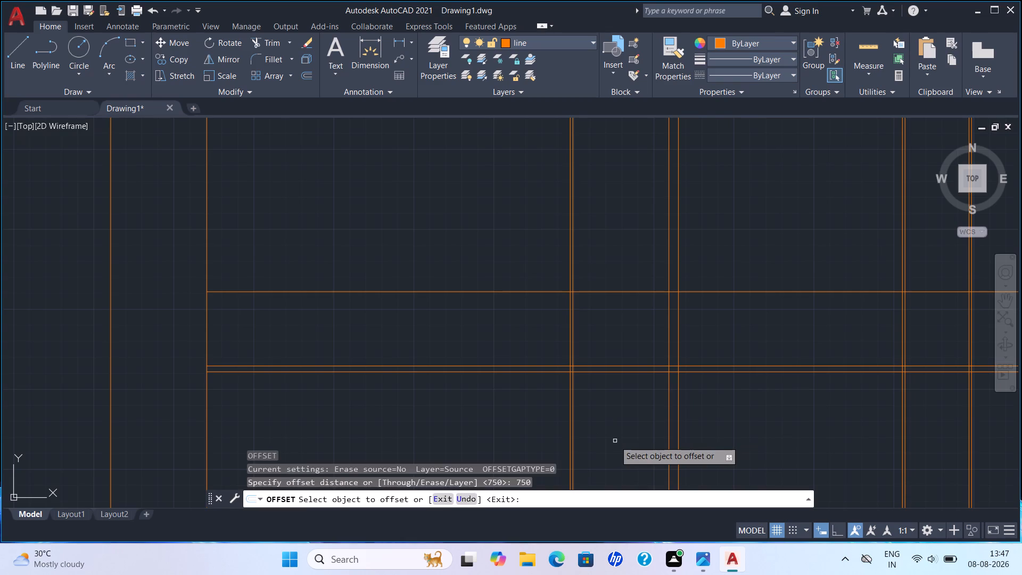
pyautogui.scroll(1, 548, 413)
pyautogui.scroll(-1, 552, 379)
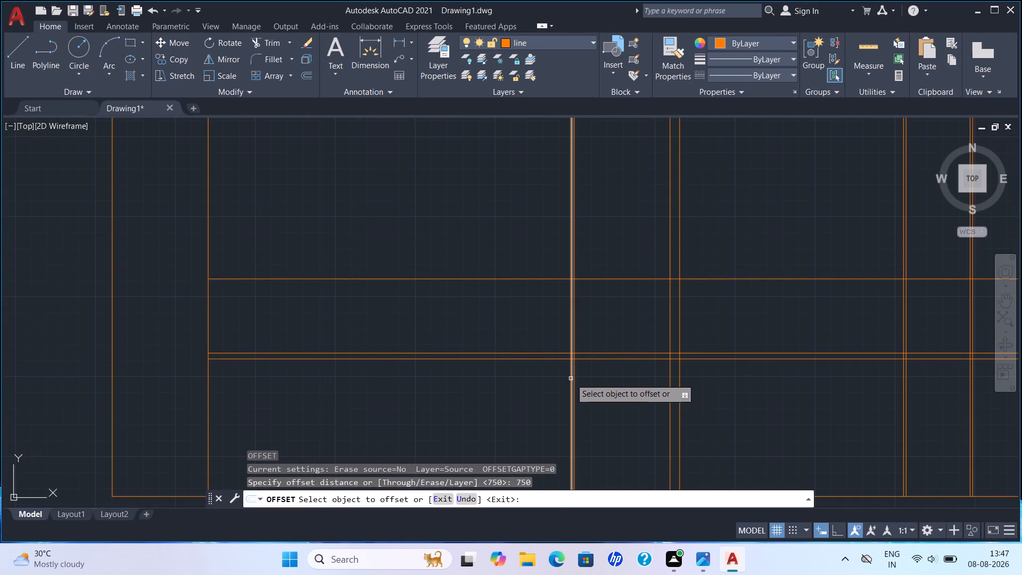
pyautogui.click(571, 379)
pyautogui.click(521, 379)
pyautogui.press('Escape')
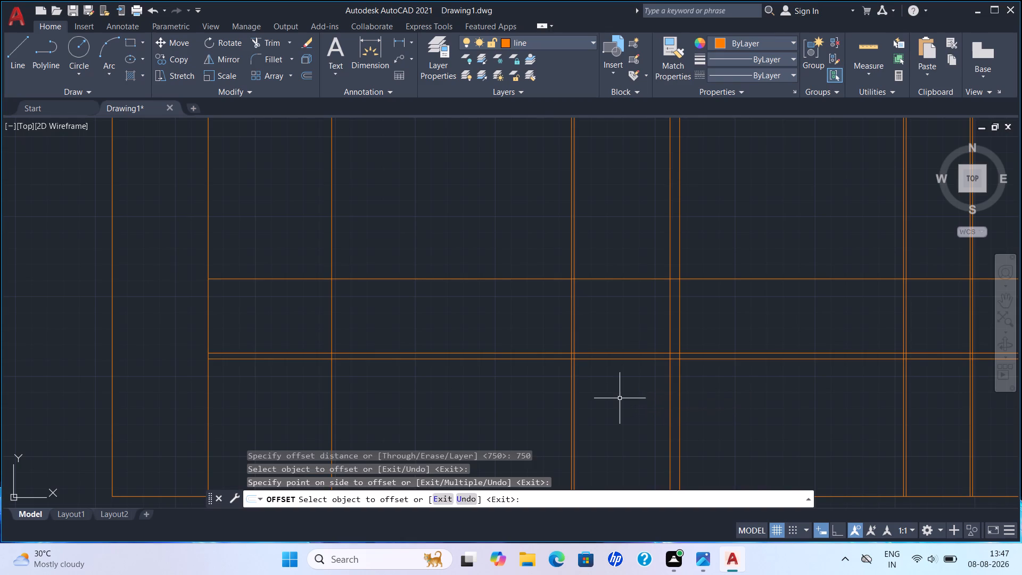
pyautogui.scroll(-1, 483, 396)
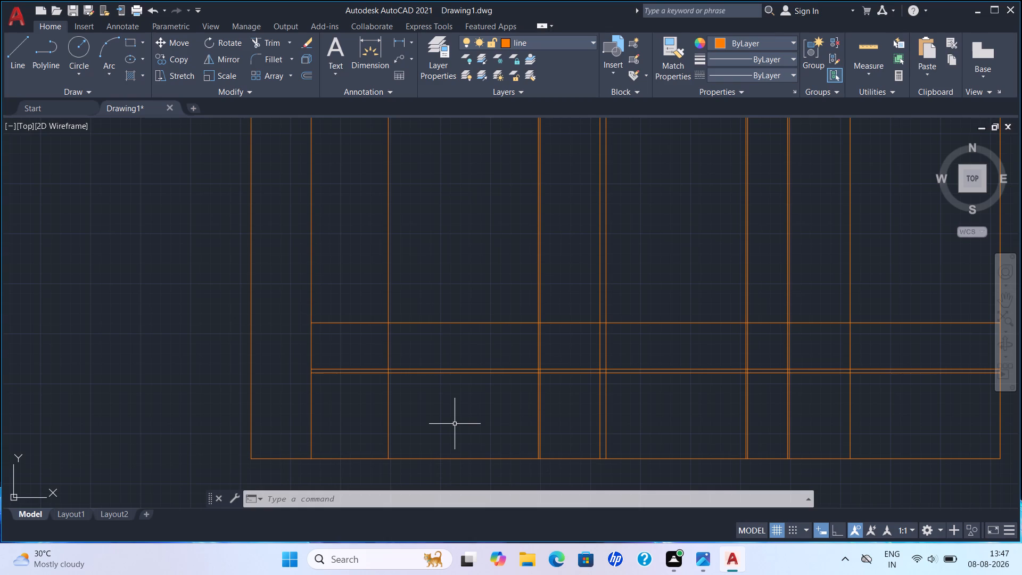
pyautogui.press('Escape')
pyautogui.press('`')
pyautogui.press('Escape')
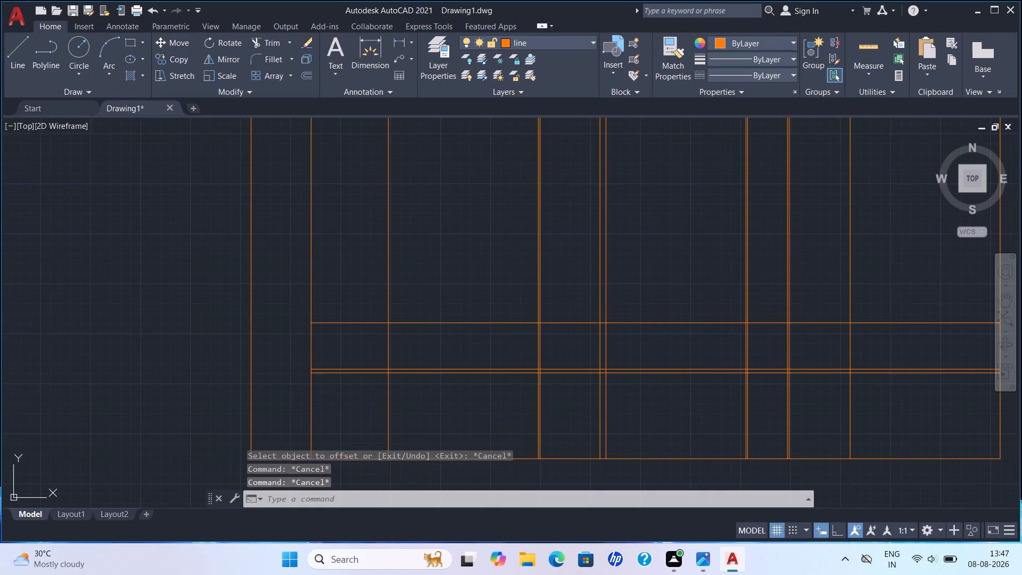
# Trim the three lower horizontal lines left of the new offset line, and that line's portion above the uppermost of them.
pyautogui.write('TR')
pyautogui.press('Return')
pyautogui.scroll(1, 448, 414)
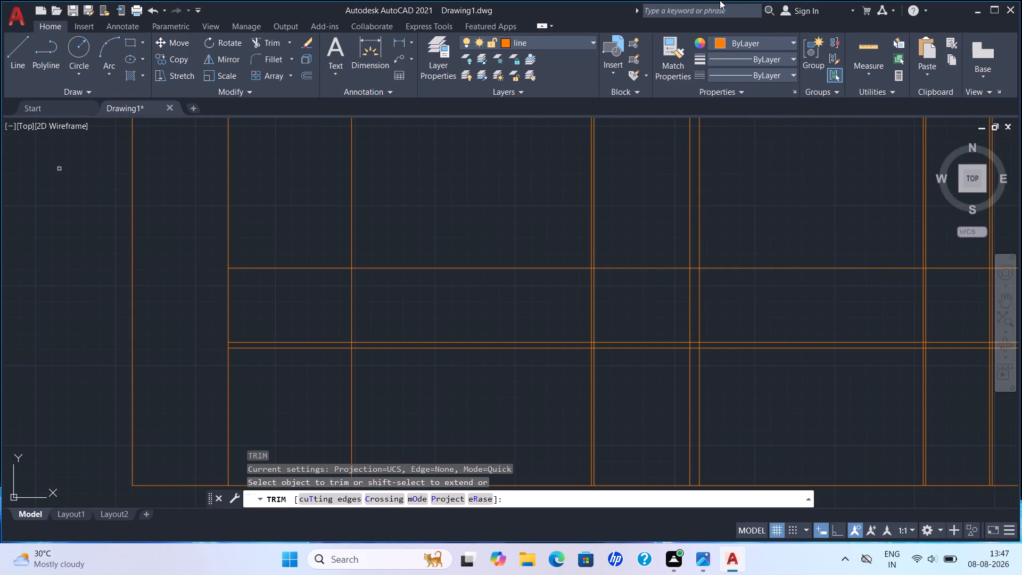
pyautogui.moveTo(265, 239); pyautogui.dragTo(261, 347)
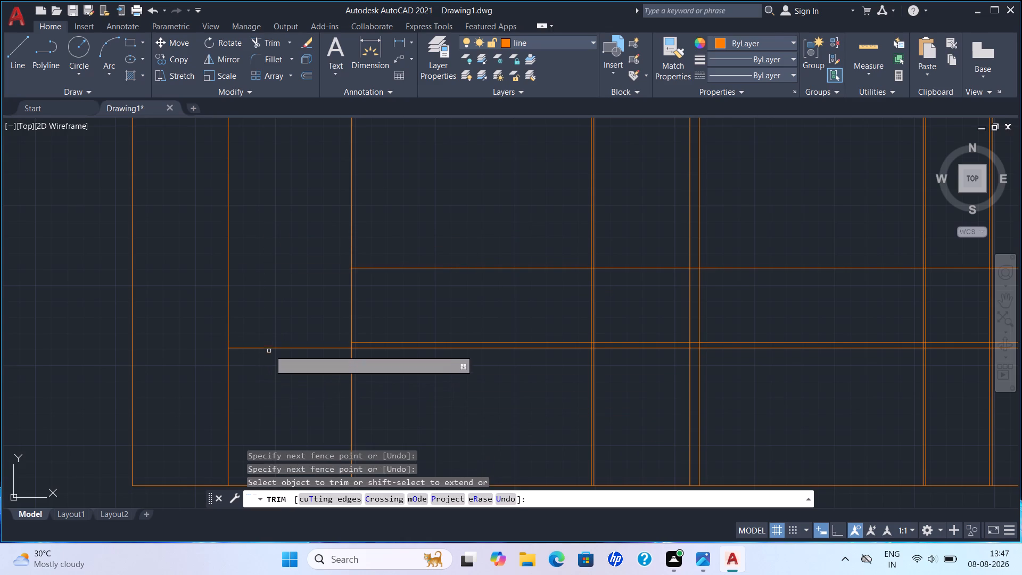
pyautogui.moveTo(273, 330); pyautogui.dragTo(277, 383)
pyautogui.moveTo(352, 188); pyautogui.dragTo(385, 187)
pyautogui.scroll(-2, 384, 193)
pyautogui.moveTo(393, 197); pyautogui.dragTo(308, 285, button='middle')
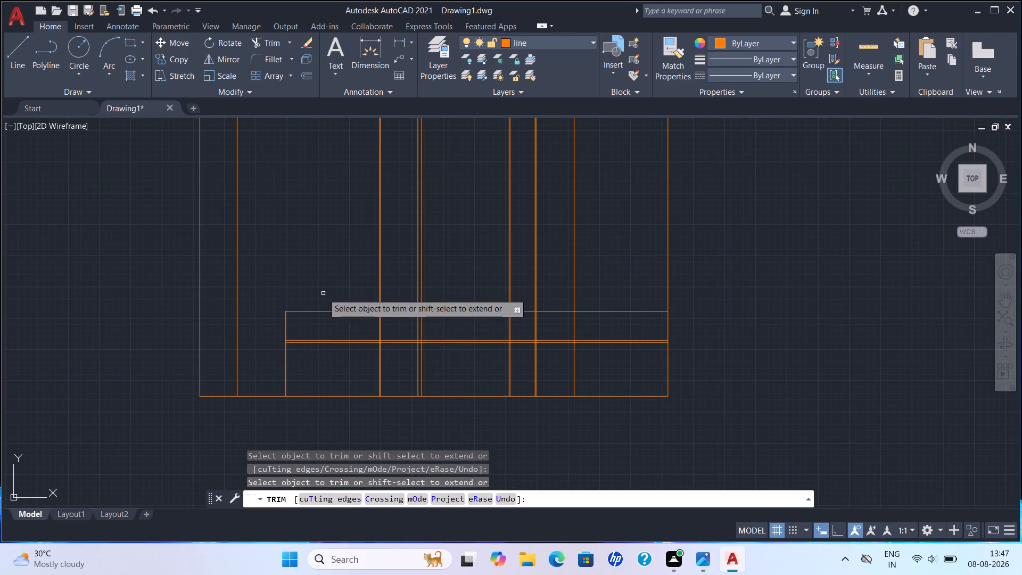
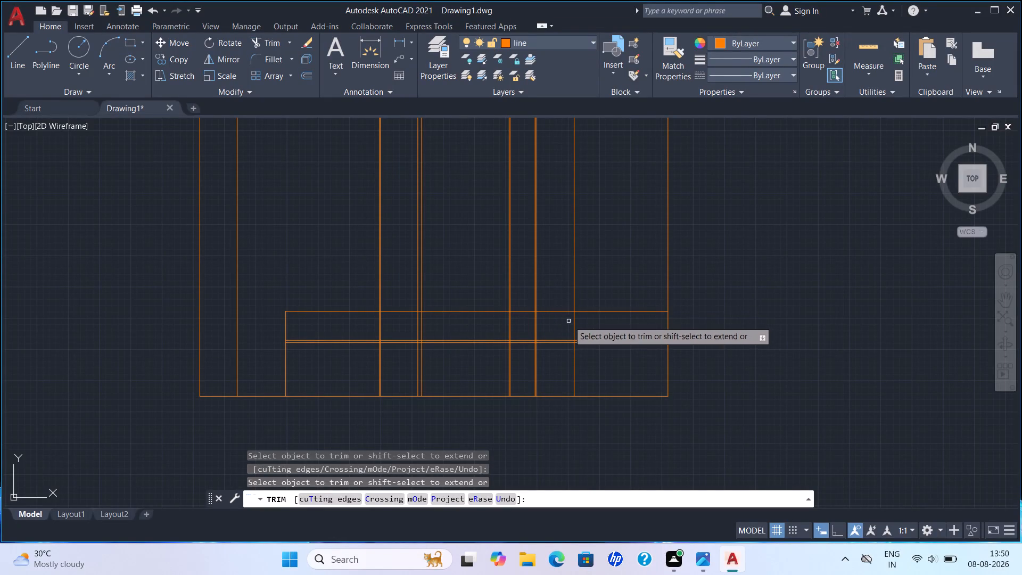
# Trim the upper horizontal base line between the rightmost vertical board pair and the single vertical line to its right.
pyautogui.moveTo(556, 307); pyautogui.dragTo(559, 323)
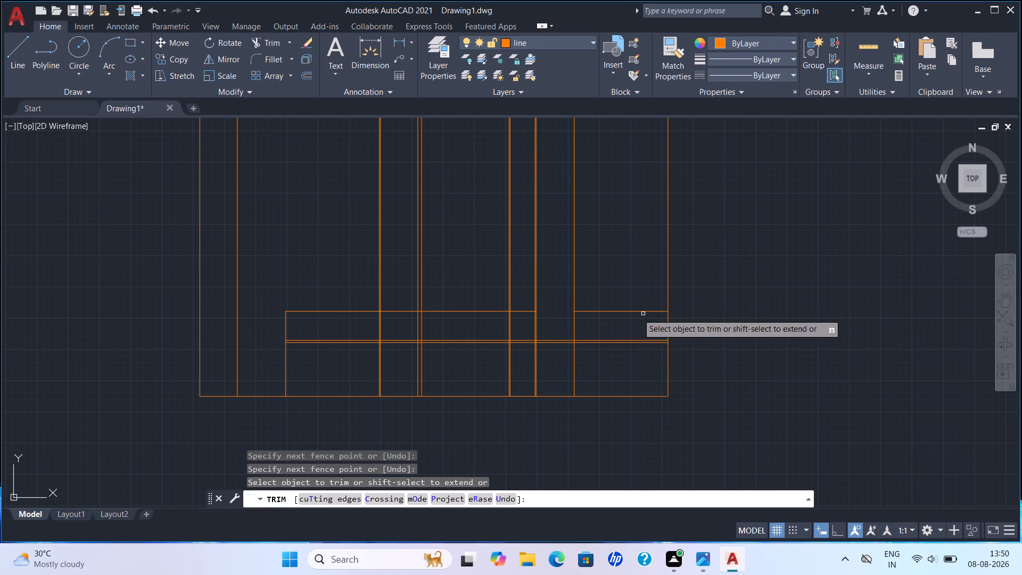
pyautogui.press('Escape')
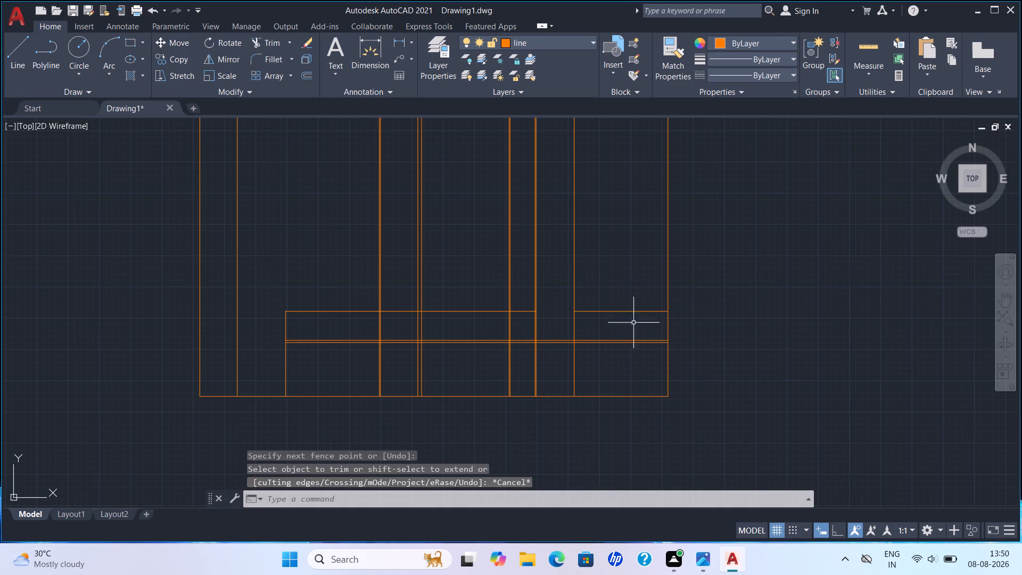
# Offset the upper base line's segment in the rightmost bay upward by 386.
pyautogui.scroll(-1, 628, 297)
pyautogui.moveTo(626, 285); pyautogui.dragTo(518, 344, button='middle')
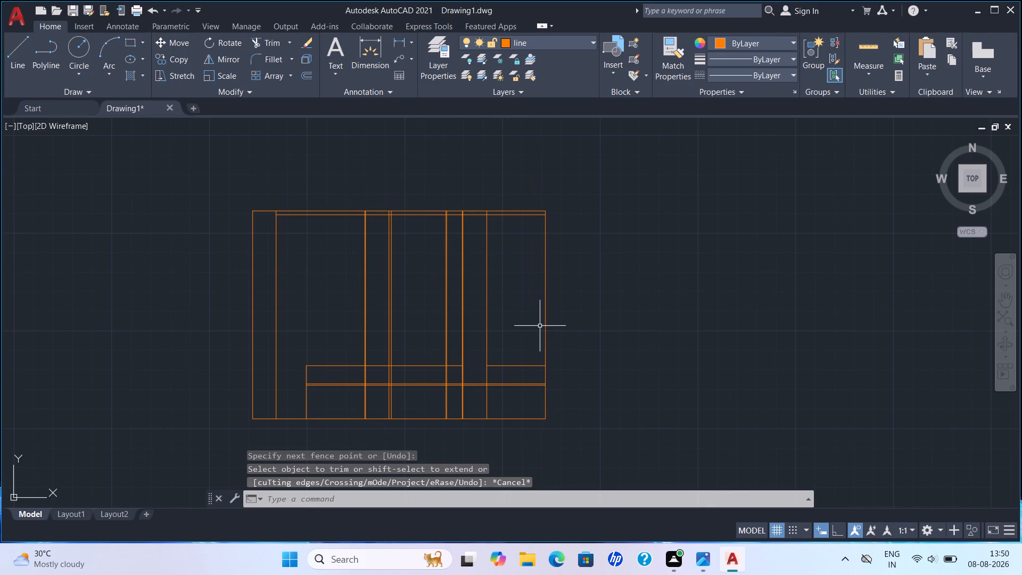
pyautogui.scroll(1, 506, 346)
pyautogui.press('Escape')
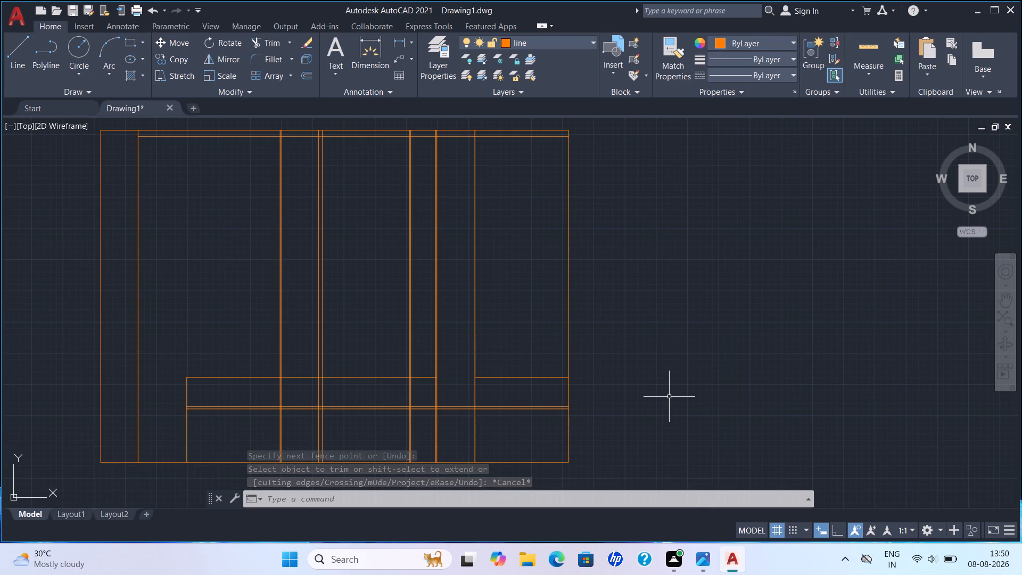
pyautogui.press('o')
pyautogui.press('Return')
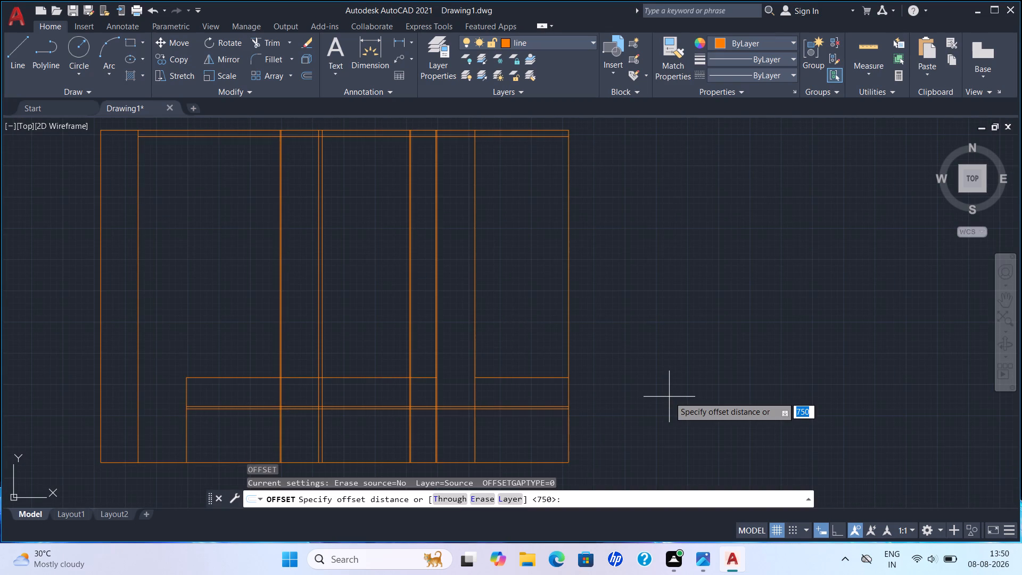
pyautogui.write('386')
pyautogui.press('Return')
pyautogui.moveTo(535, 379); pyautogui.dragTo(535, 371)
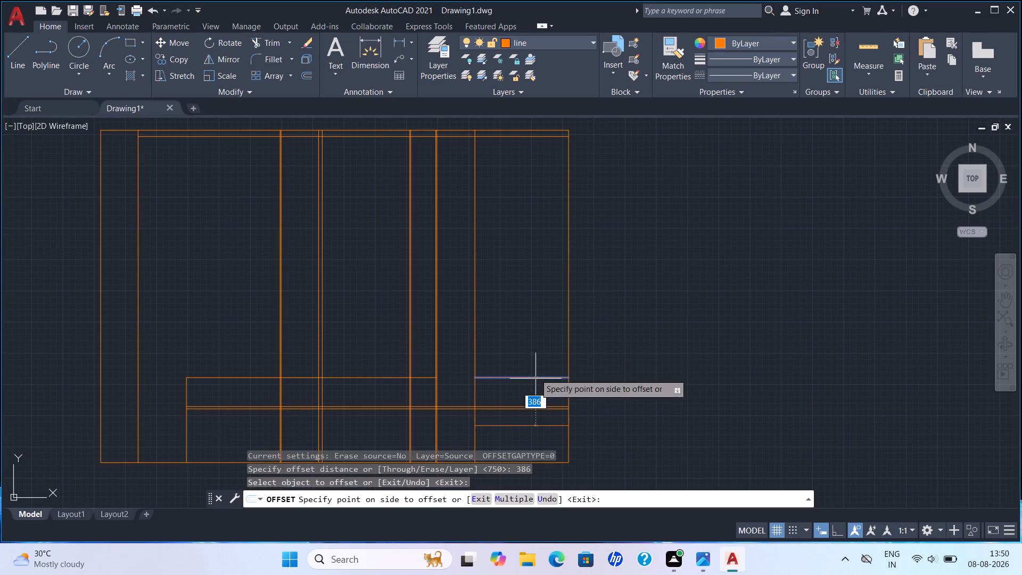
pyautogui.moveTo(535, 371); pyautogui.dragTo(535, 369)
pyautogui.moveTo(535, 345); pyautogui.dragTo(545, 341)
pyautogui.press('Escape')
# Offset the new short horizontal line in the rightmost bay upward by 386 for a second shelf line.
pyautogui.press('o')
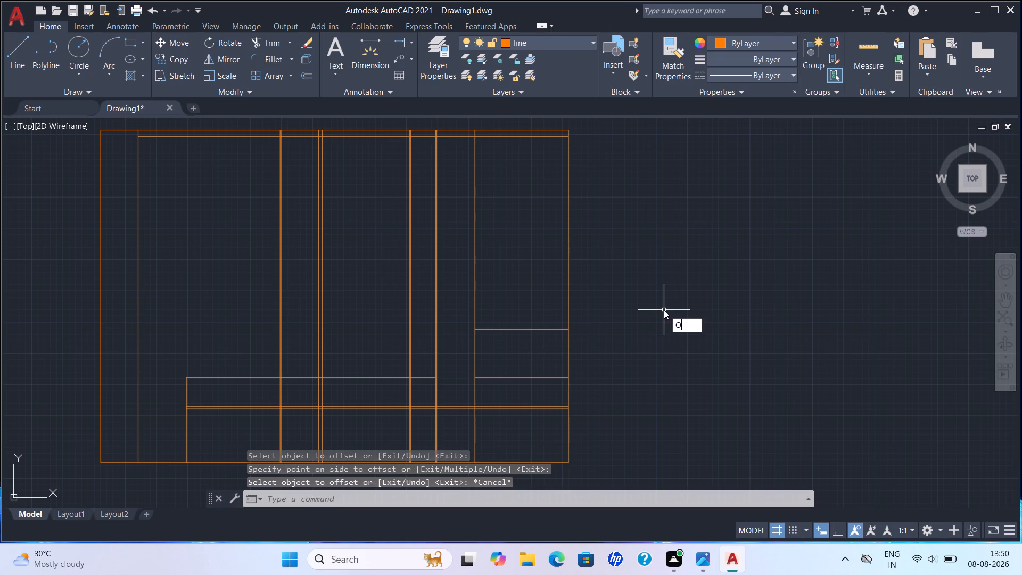
pyautogui.press('Return')
pyautogui.write('38')
pyautogui.press('6')
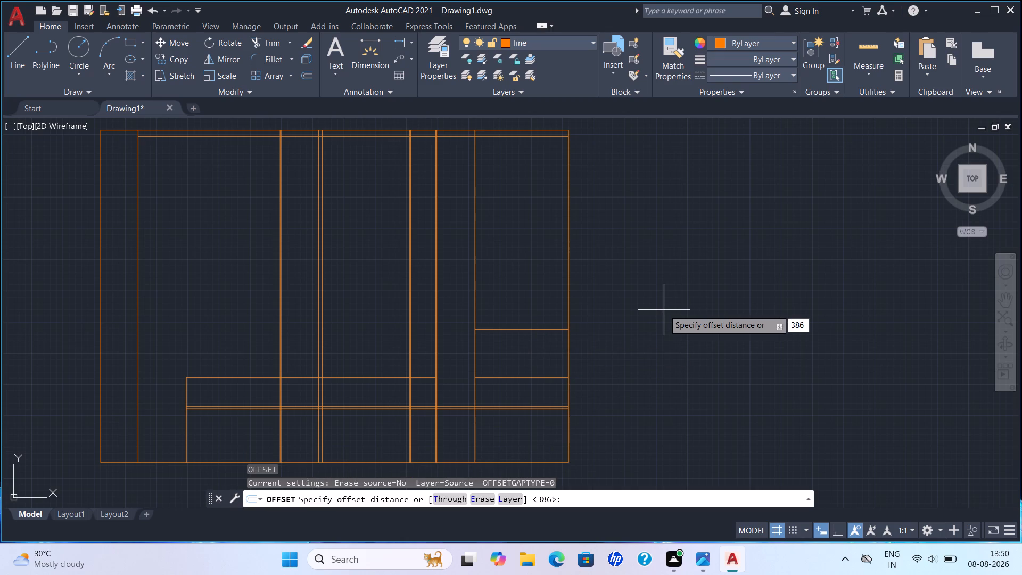
pyautogui.press('Return')
pyautogui.moveTo(539, 329); pyautogui.dragTo(533, 304)
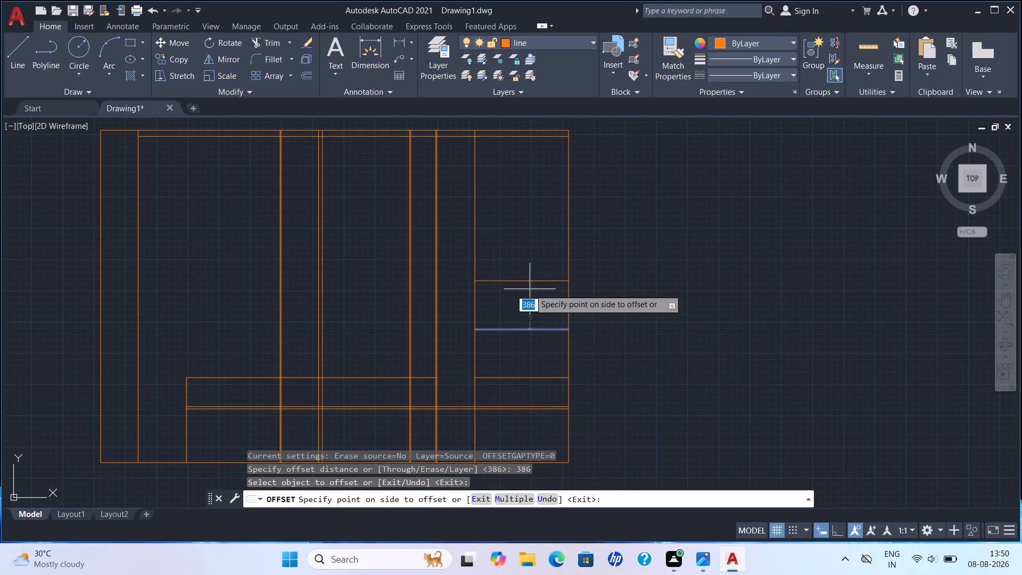
pyautogui.click(530, 289)
pyautogui.press('Escape')
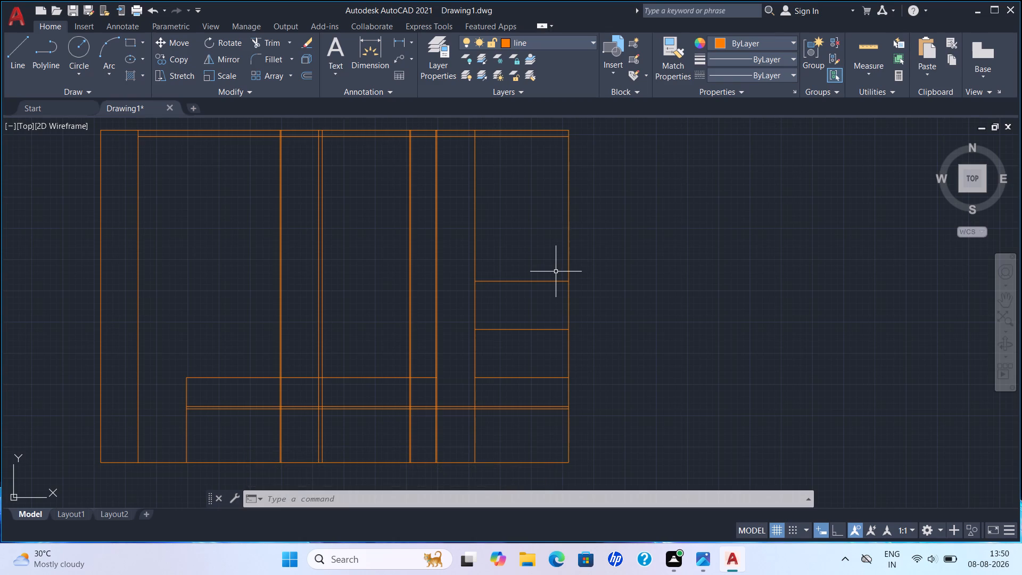
pyautogui.press('Escape')
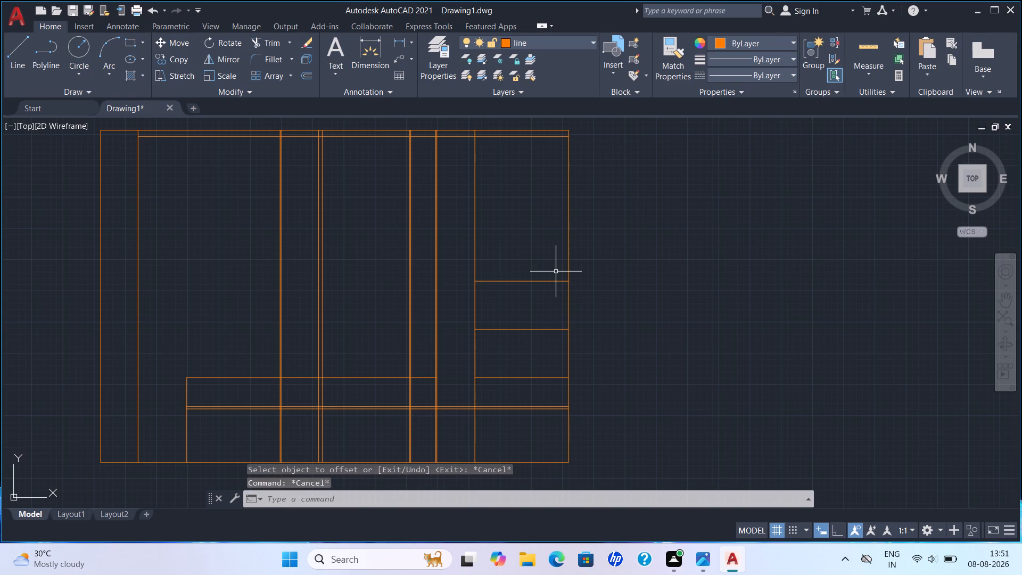
# Offset the second shelf line in the rightmost bay upward by 386 for a third one.
pyautogui.press('o')
pyautogui.press('Return')
pyautogui.press('3')
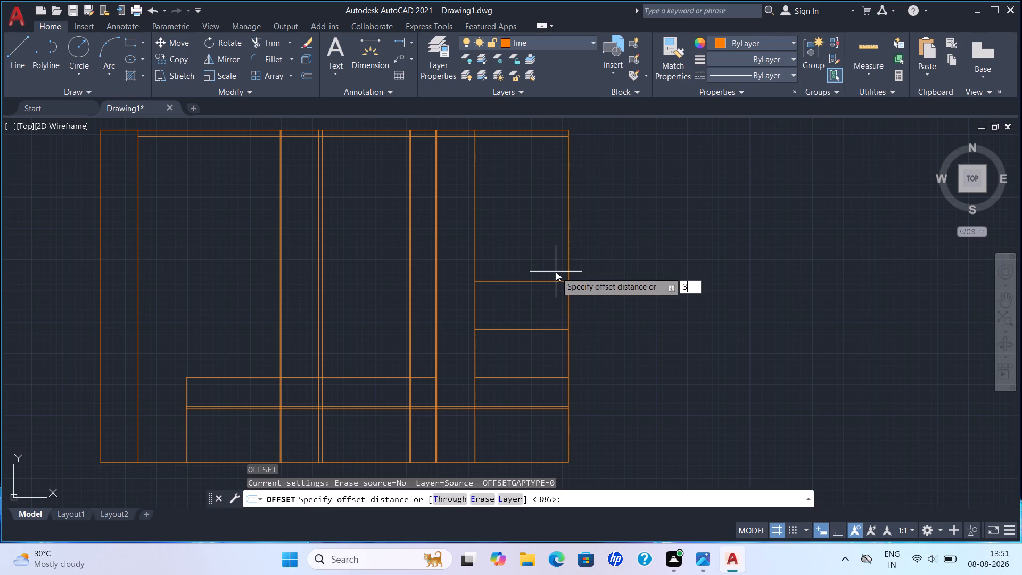
pyautogui.write('86')
pyautogui.press('Return')
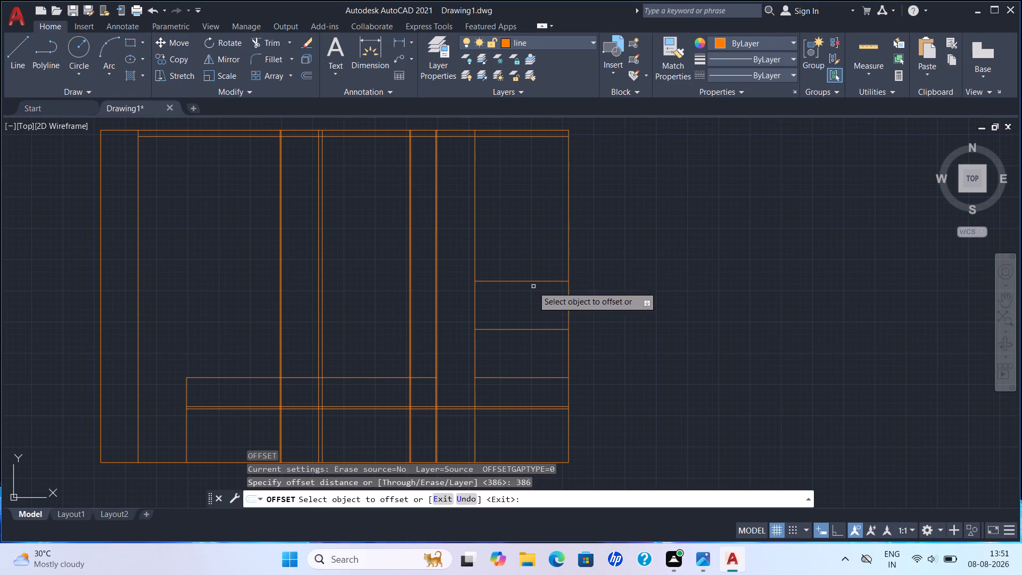
pyautogui.moveTo(520, 279); pyautogui.dragTo(523, 266)
pyautogui.moveTo(525, 280); pyautogui.dragTo(525, 259)
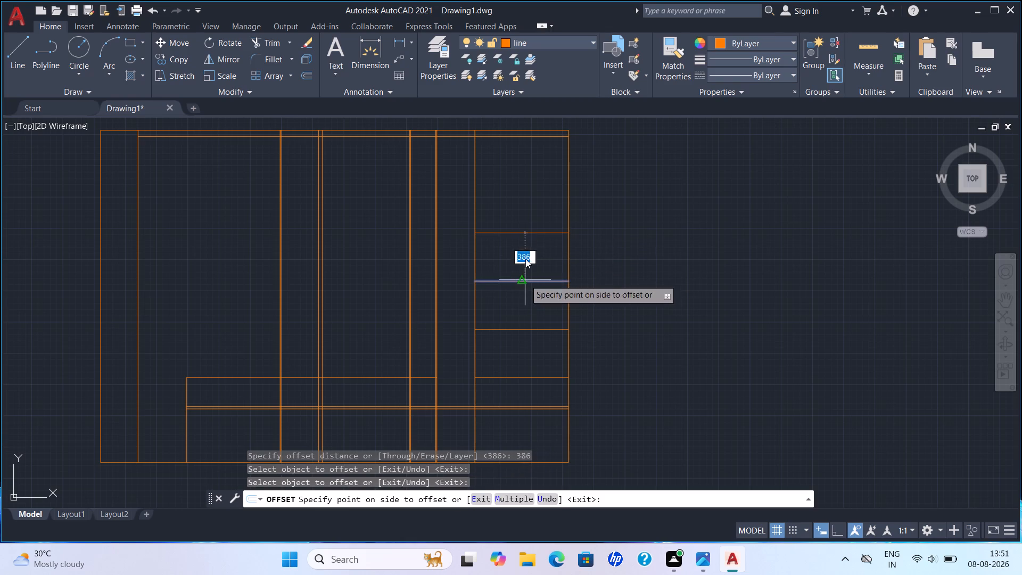
pyautogui.moveTo(525, 259); pyautogui.dragTo(525, 253)
pyautogui.click(525, 253)
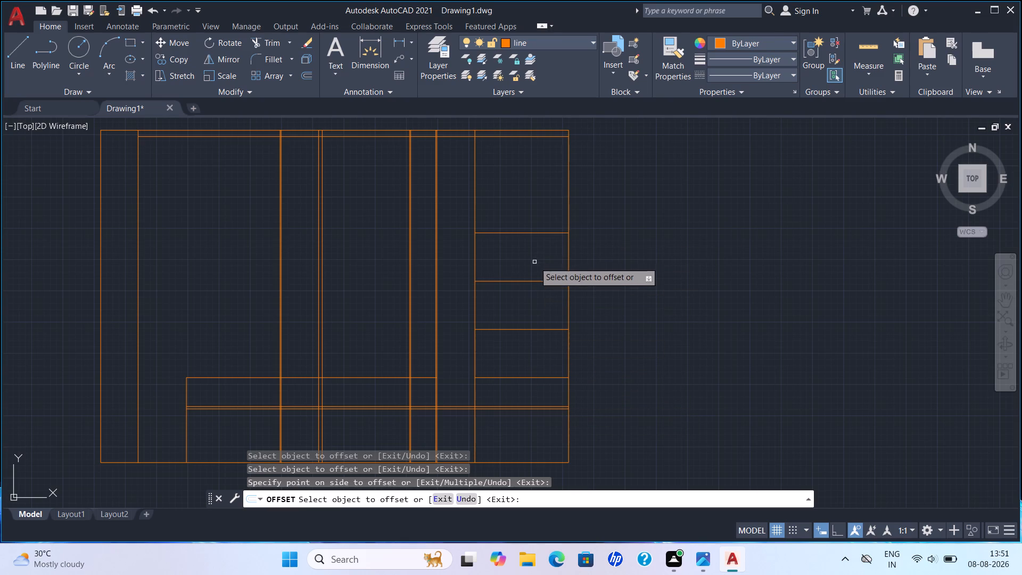
pyautogui.press('Escape')
# Offset the third shelf line in the rightmost bay upward by 386 for a fourth one.
pyautogui.press('o')
pyautogui.press('Return')
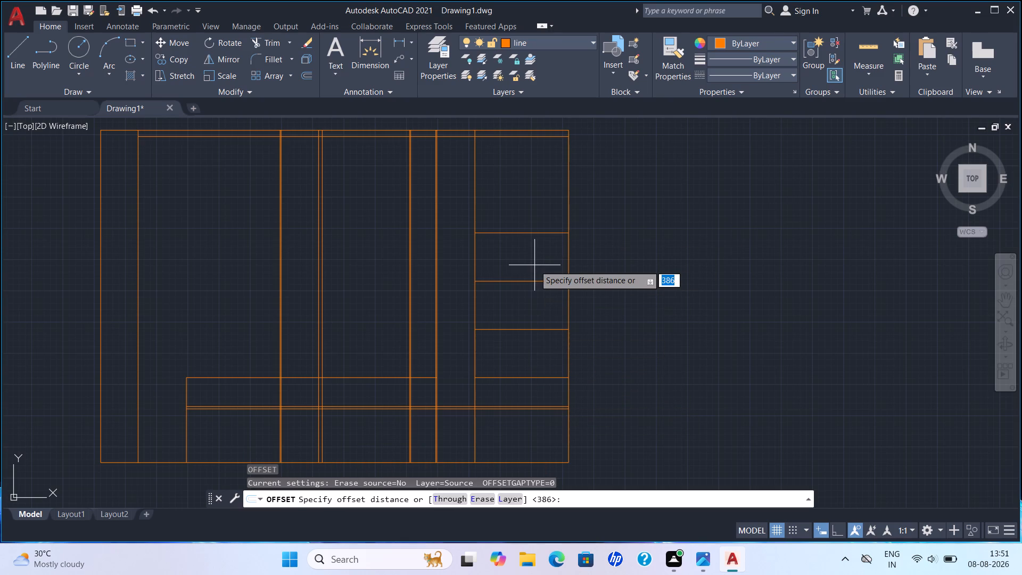
pyautogui.write('386')
pyautogui.press('Return')
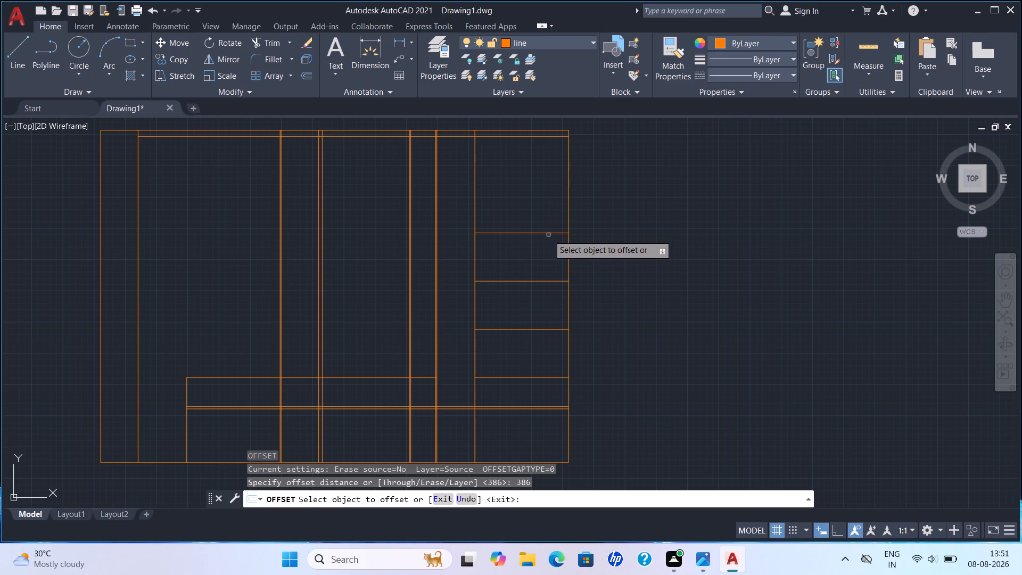
pyautogui.moveTo(549, 233); pyautogui.dragTo(552, 211)
pyautogui.click(552, 211)
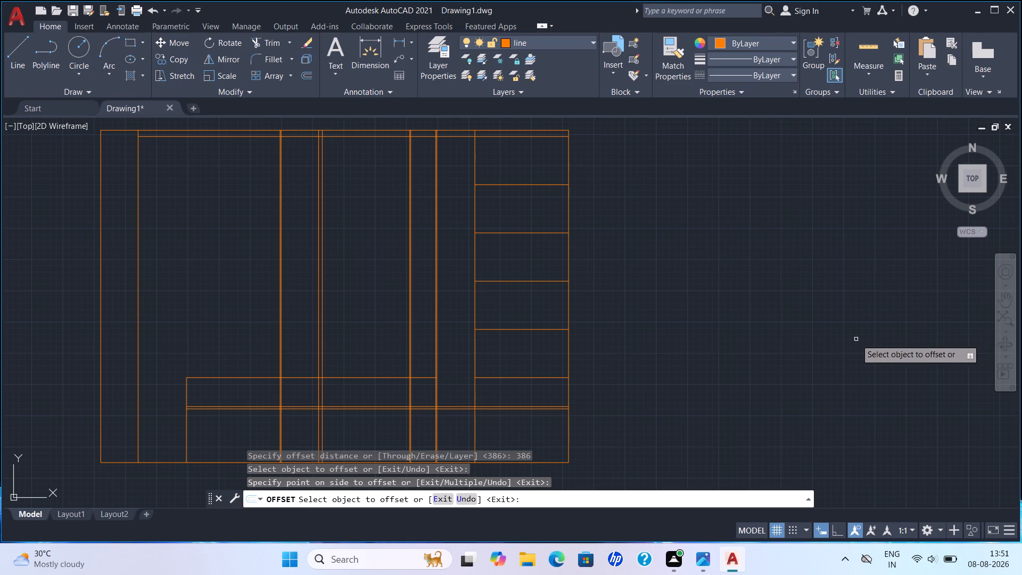
pyautogui.press('Escape')
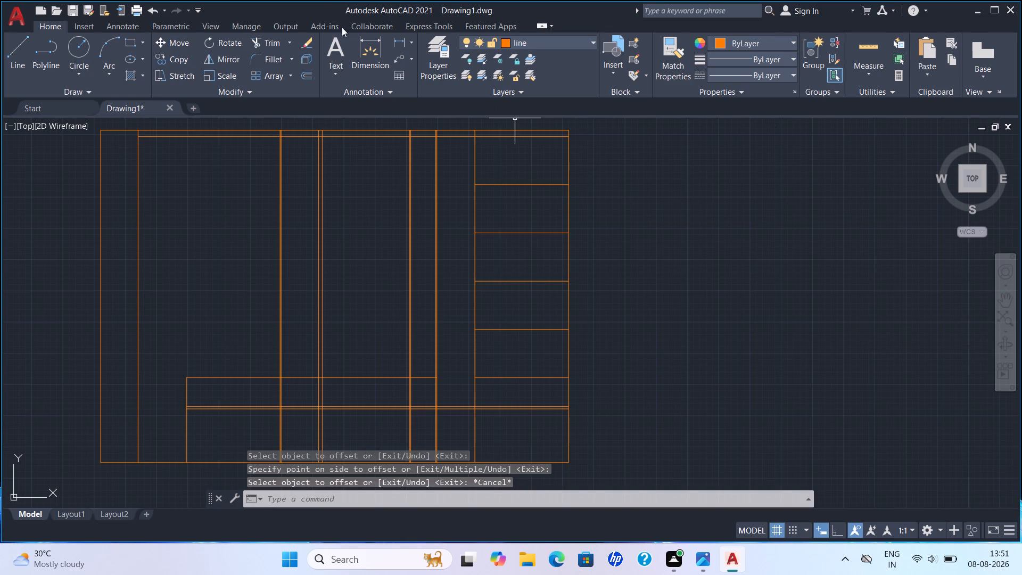
# Check the gap between the inner top line and the uppermost shelf line with a linear dimension, without placing it.
pyautogui.click(361, 49)
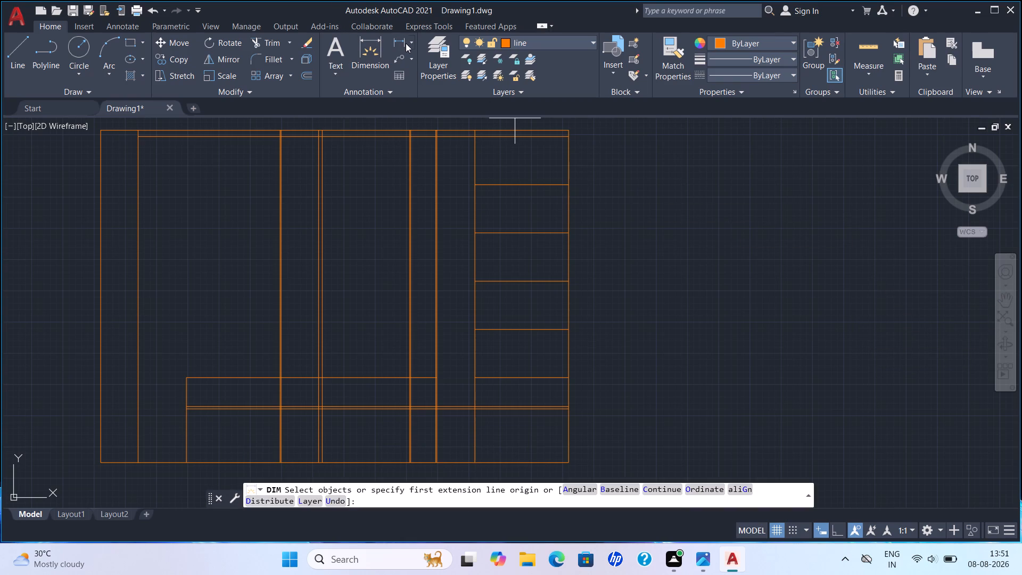
pyautogui.click(406, 43)
pyautogui.click(414, 40)
pyautogui.click(412, 64)
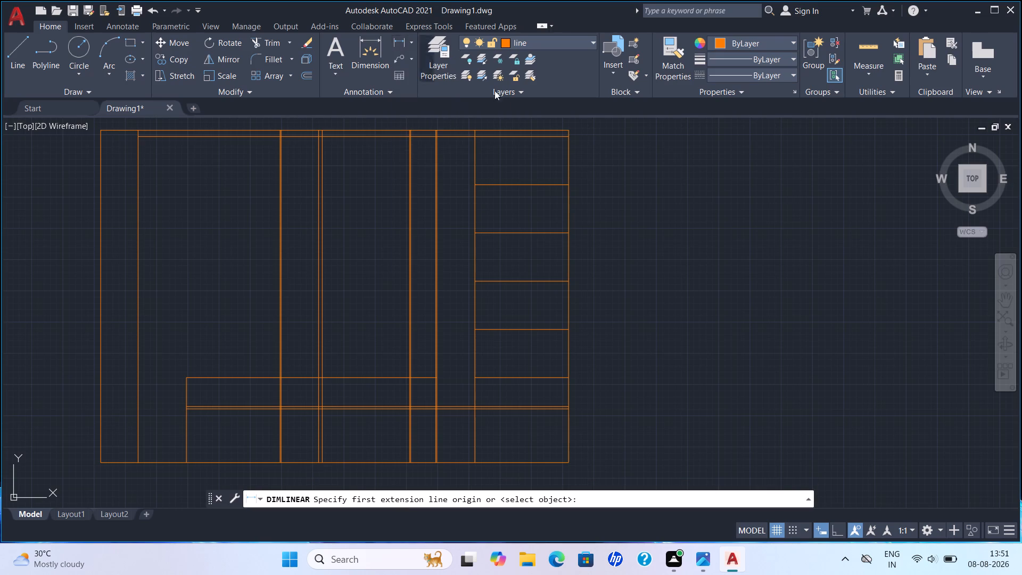
pyautogui.scroll(3, 557, 135)
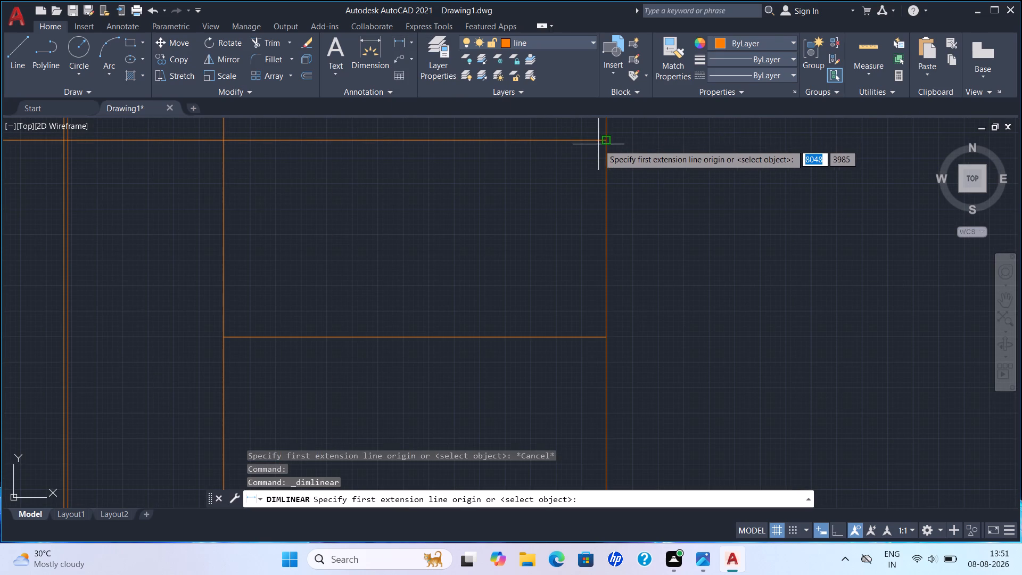
pyautogui.moveTo(604, 141); pyautogui.dragTo(603, 149)
pyautogui.click(610, 338)
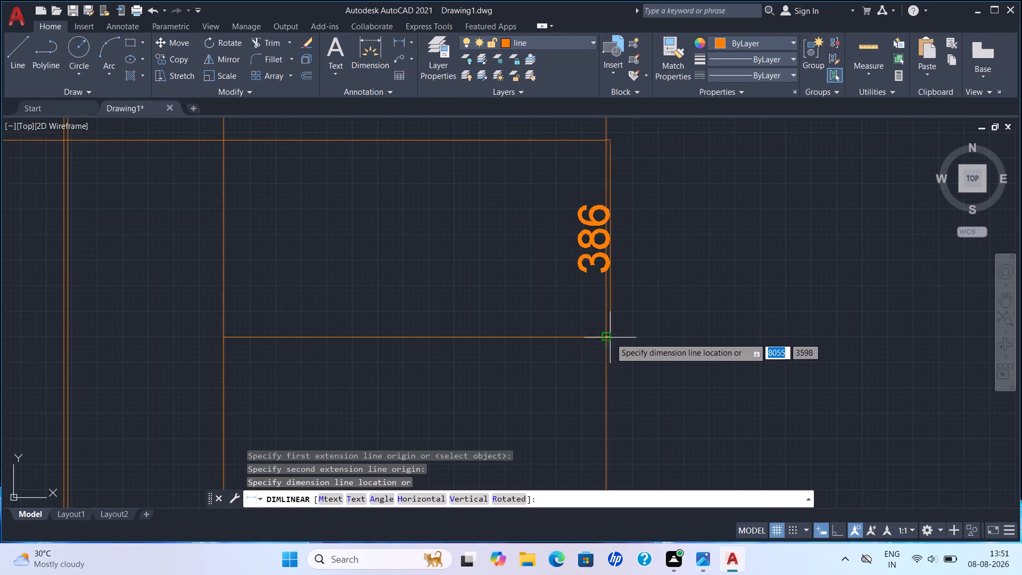
pyautogui.press('Escape')
# Check the gap between the lowest shelf line and the upper base line with a linear dimension, without placing it.
pyautogui.scroll(-1, 628, 268)
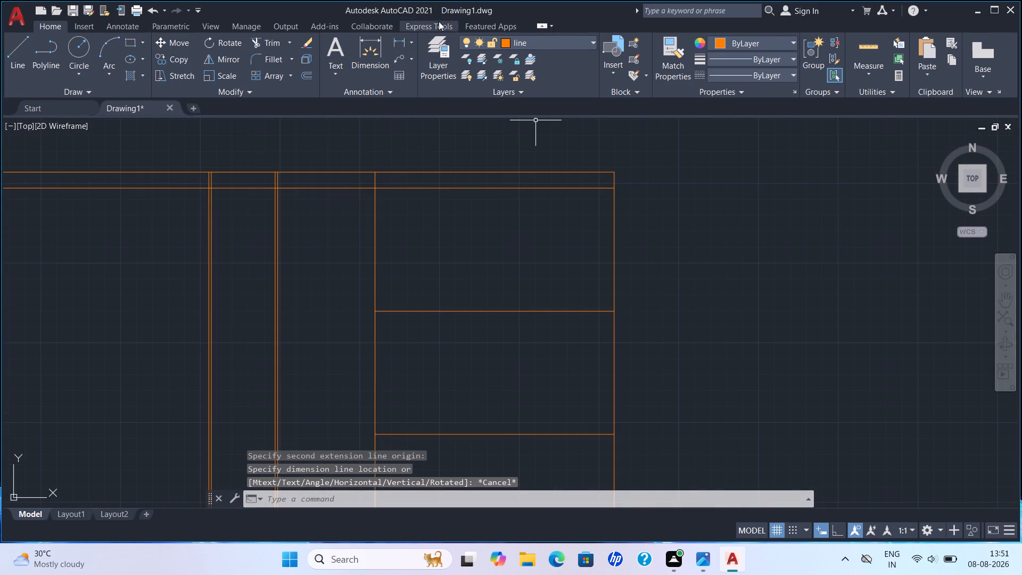
pyautogui.click(375, 61)
pyautogui.click(409, 46)
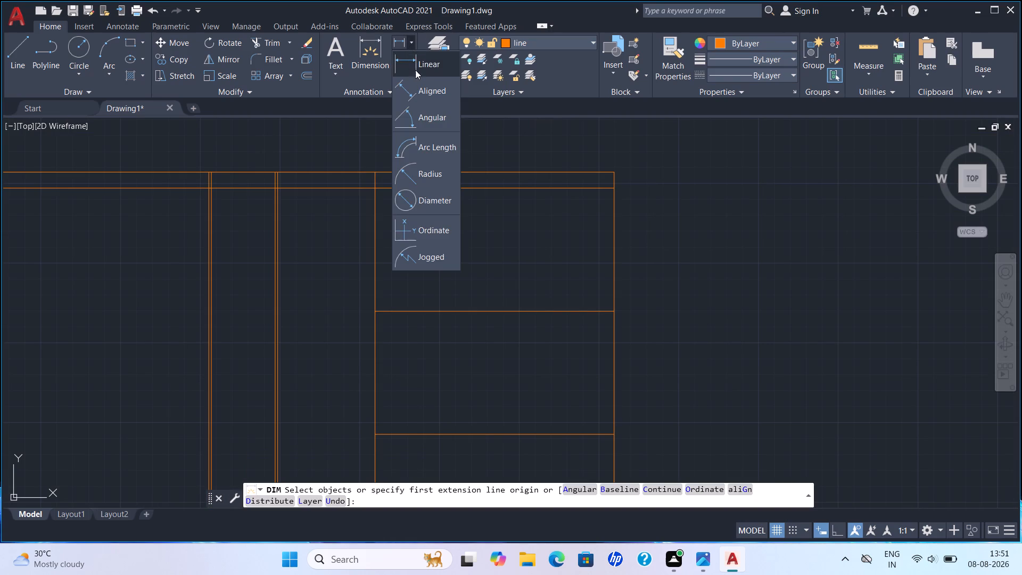
pyautogui.moveTo(416, 73); pyautogui.dragTo(419, 81)
pyautogui.click(422, 65)
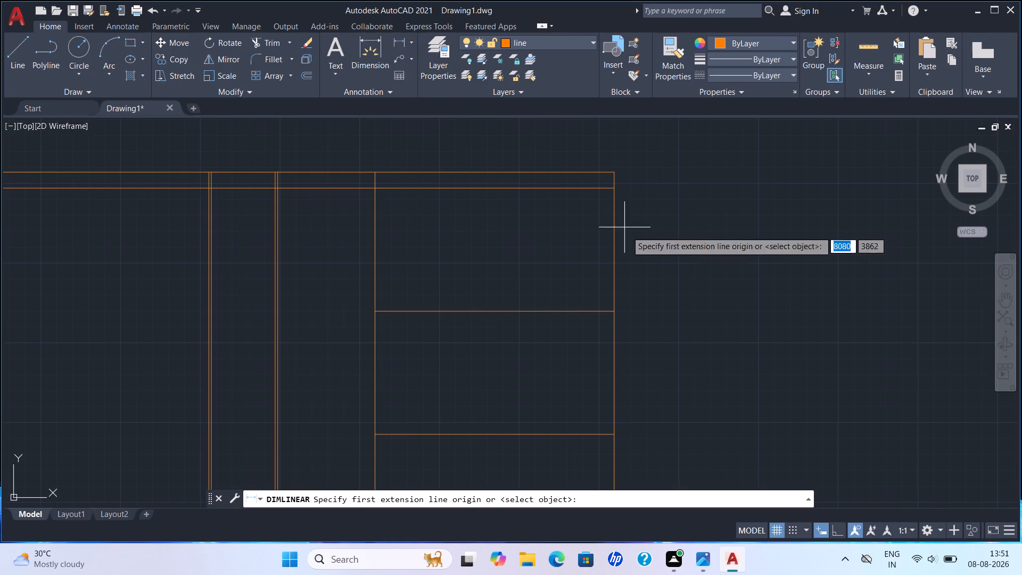
pyautogui.scroll(-3, 624, 328)
pyautogui.moveTo(597, 373); pyautogui.dragTo(539, 201, button='middle')
pyautogui.scroll(2, 563, 255)
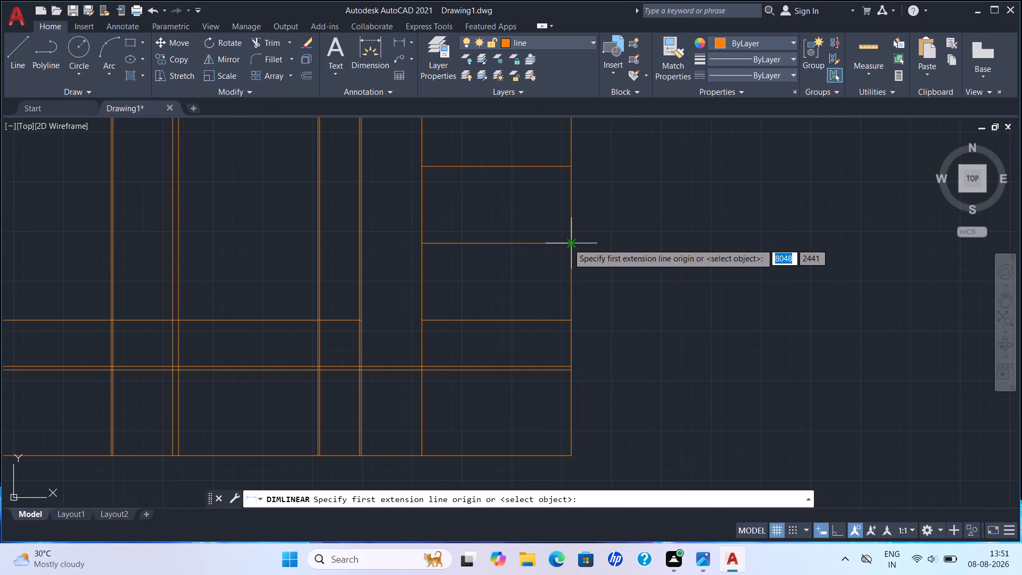
pyautogui.moveTo(568, 242); pyautogui.dragTo(568, 253)
pyautogui.click(574, 322)
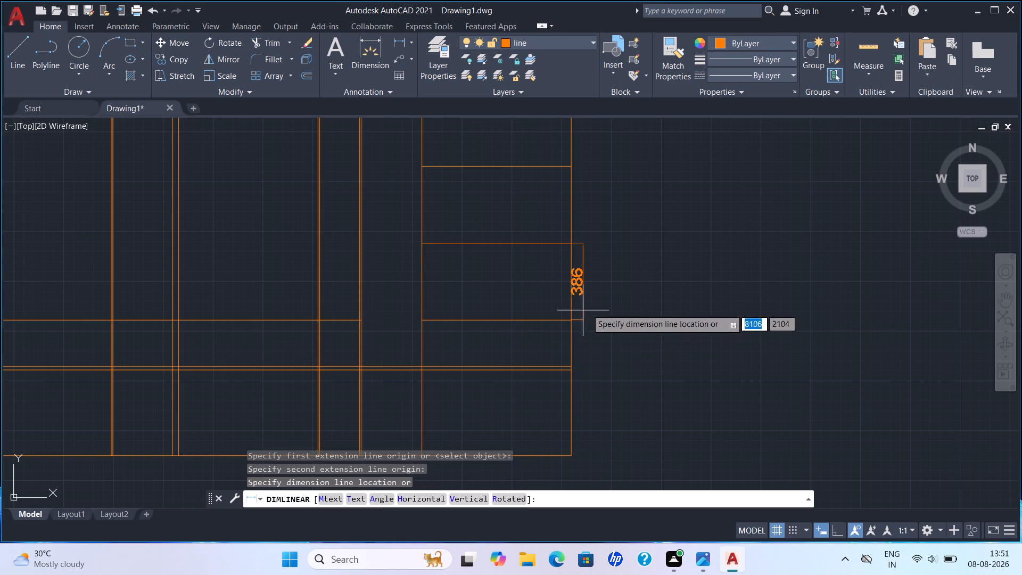
pyautogui.press('Escape')
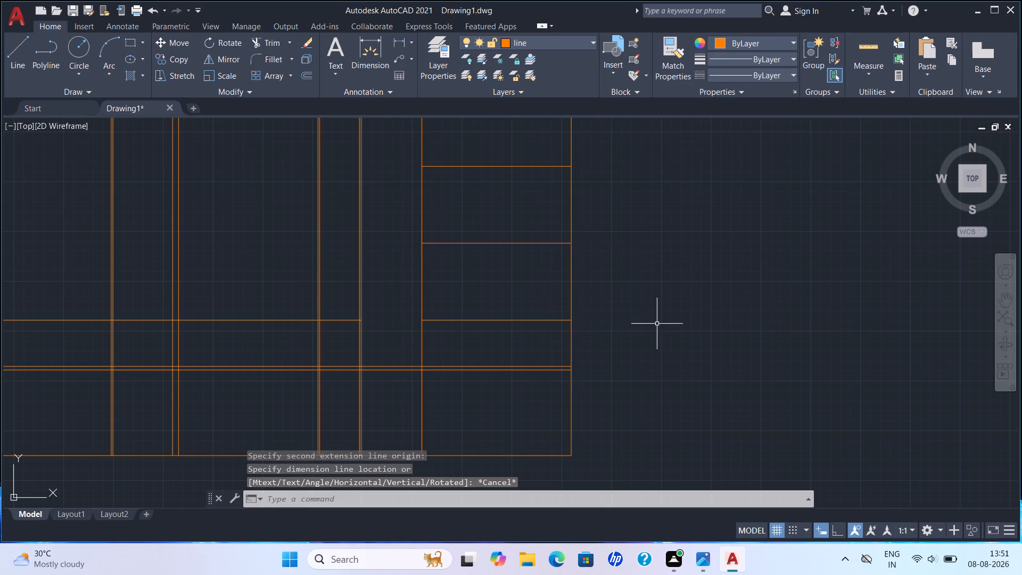
# Extend the upper base line's segment in the rightmost bay leftward to the neighbouring vertical board pair.
pyautogui.write('EX')
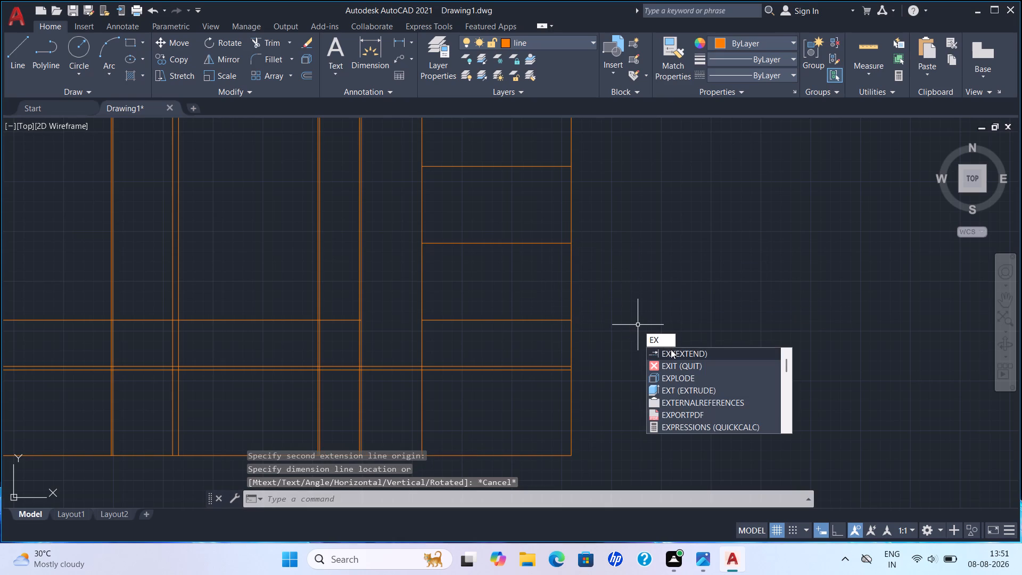
pyautogui.click(671, 350)
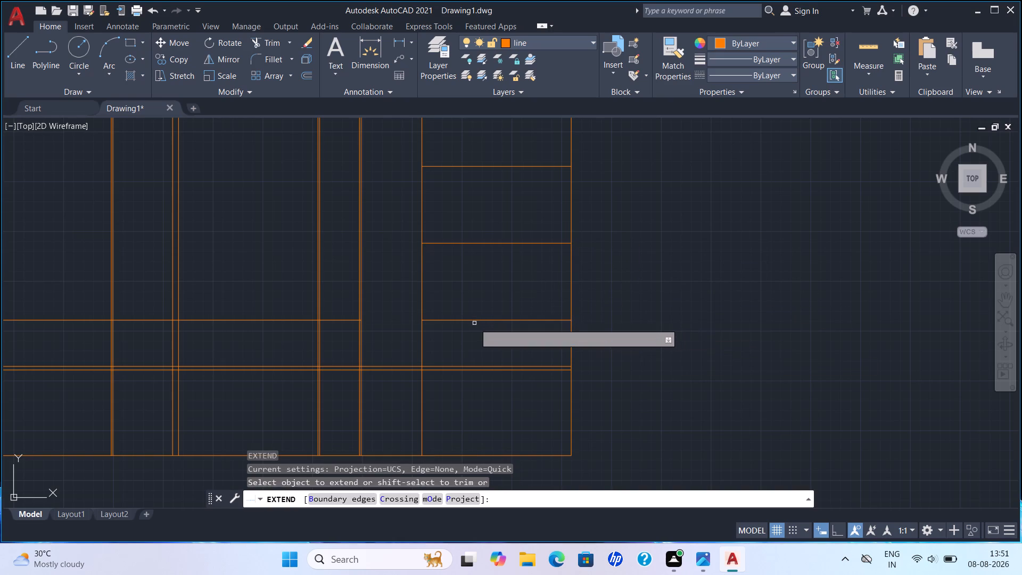
pyautogui.click(466, 319)
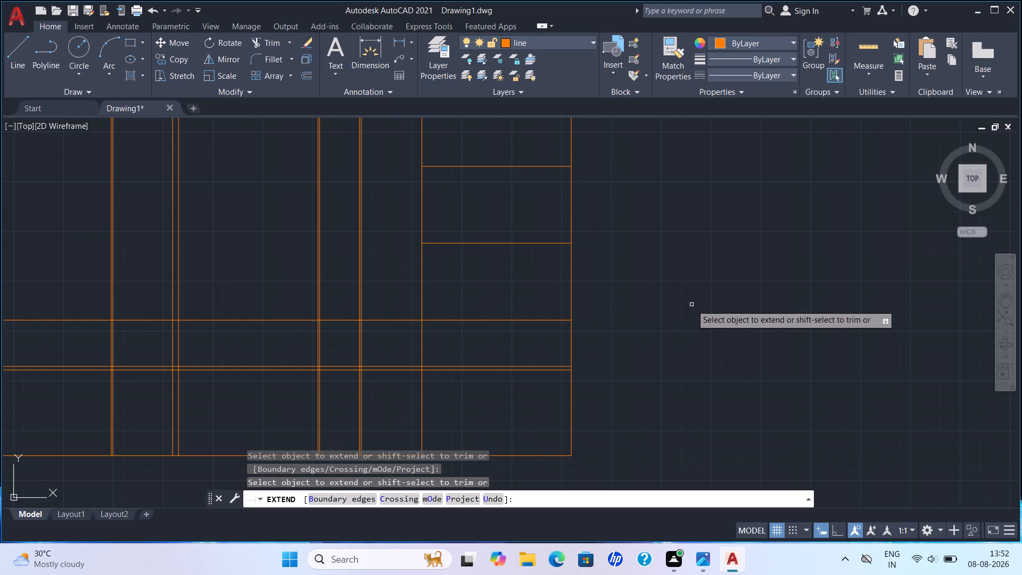
pyautogui.press('Escape')
# Offset the lowest shelf line in the rightmost bay downward by 30 to give the shelf its thickness.
pyautogui.press('o')
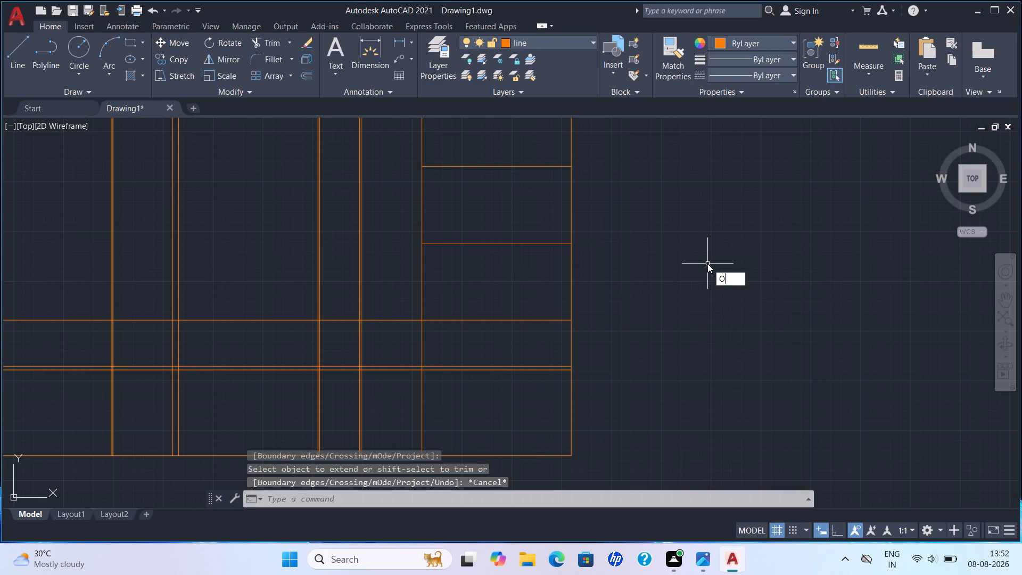
pyautogui.press('Return')
pyautogui.write('30')
pyautogui.press('Return')
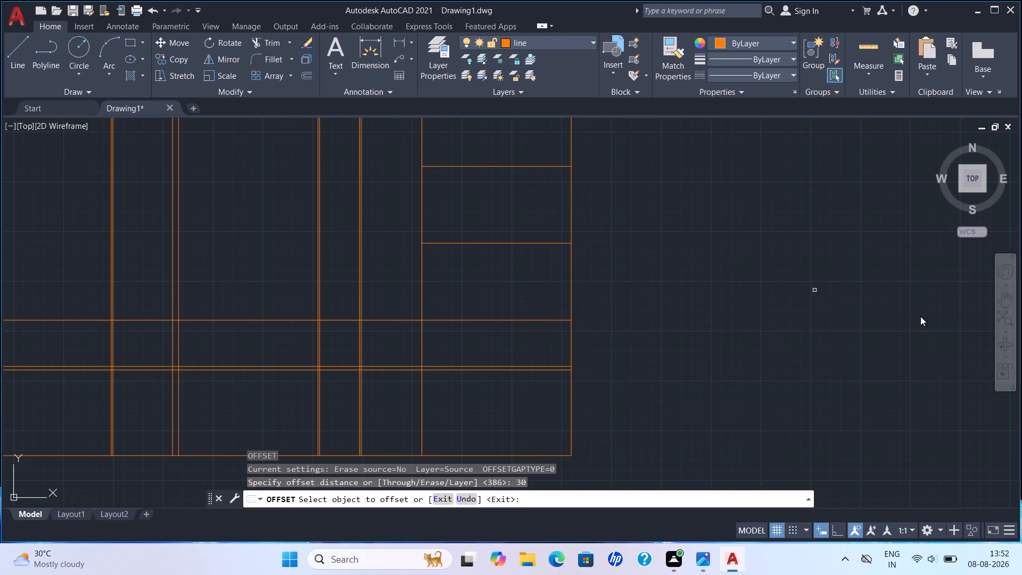
pyautogui.moveTo(515, 244); pyautogui.dragTo(517, 252)
pyautogui.moveTo(518, 255); pyautogui.dragTo(526, 251)
pyautogui.press('Escape')
# Offset the second shelf line from the bottom in the rightmost bay downward by 30.
pyautogui.scroll(-1, 606, 223)
pyautogui.moveTo(560, 221); pyautogui.dragTo(493, 297, button='middle')
pyautogui.scroll(-1, 509, 273)
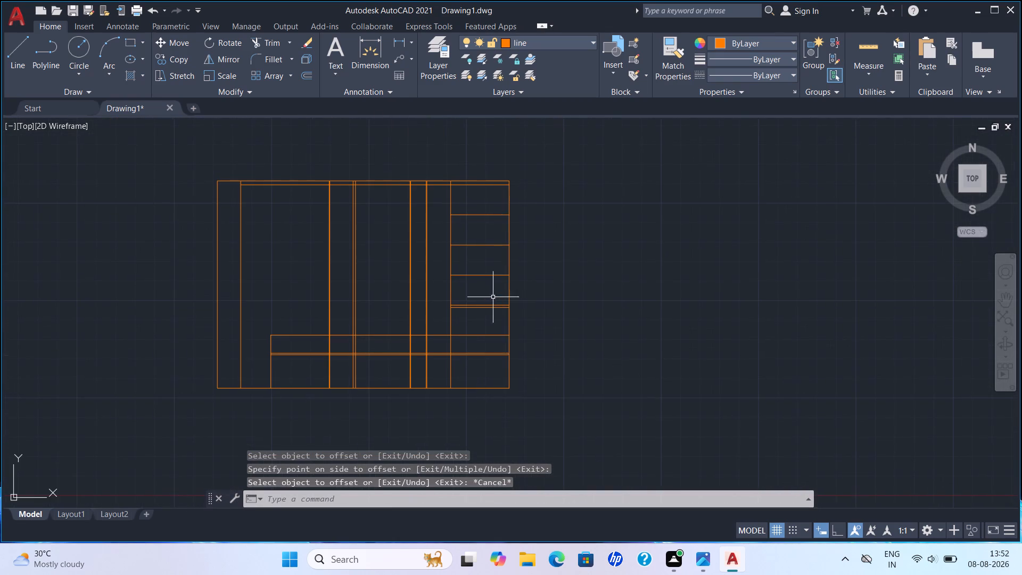
pyautogui.press('o')
pyautogui.press('Return')
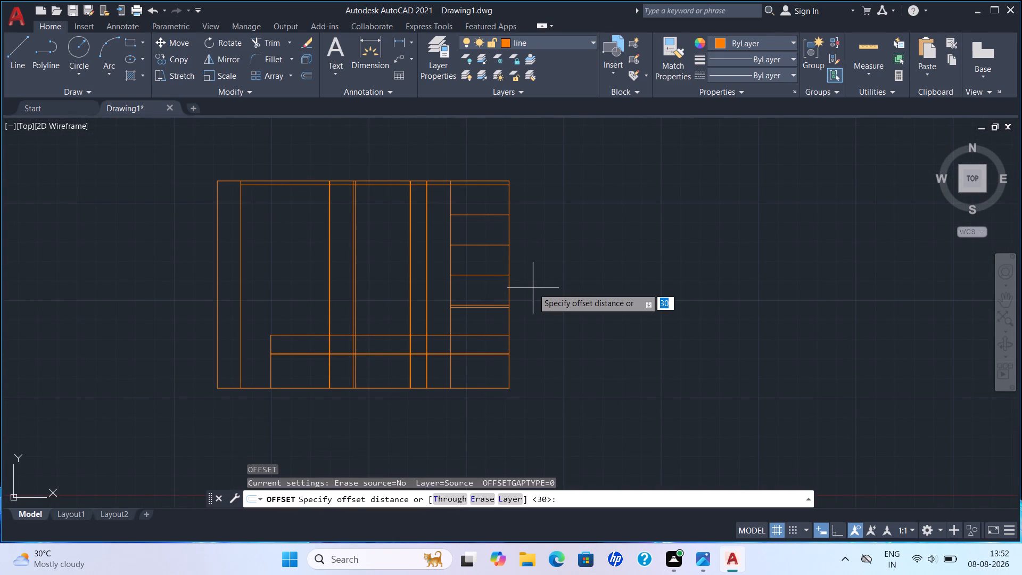
pyautogui.write('30')
pyautogui.press('Return')
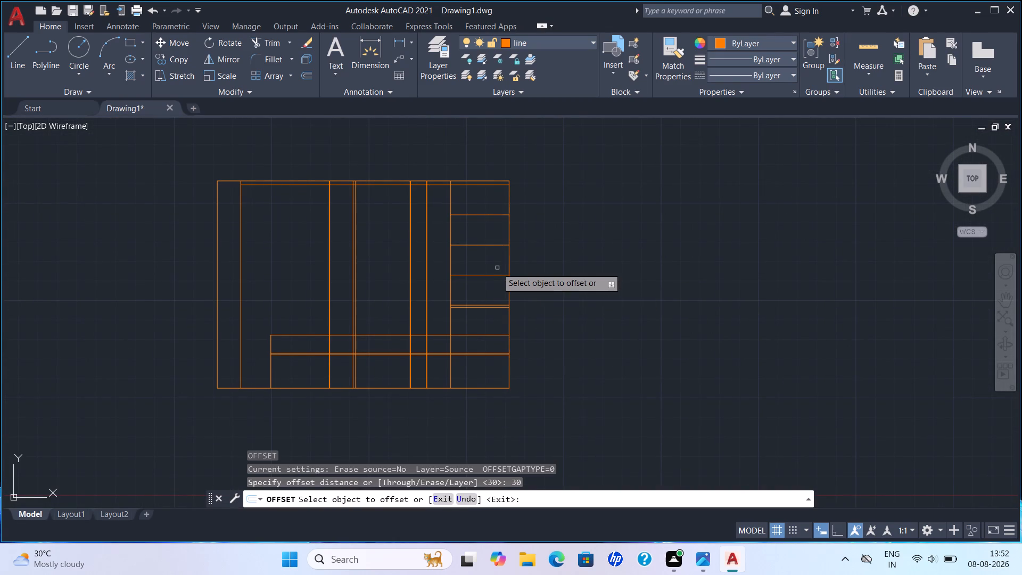
pyautogui.scroll(3, 492, 277)
pyautogui.moveTo(495, 267); pyautogui.dragTo(495, 275)
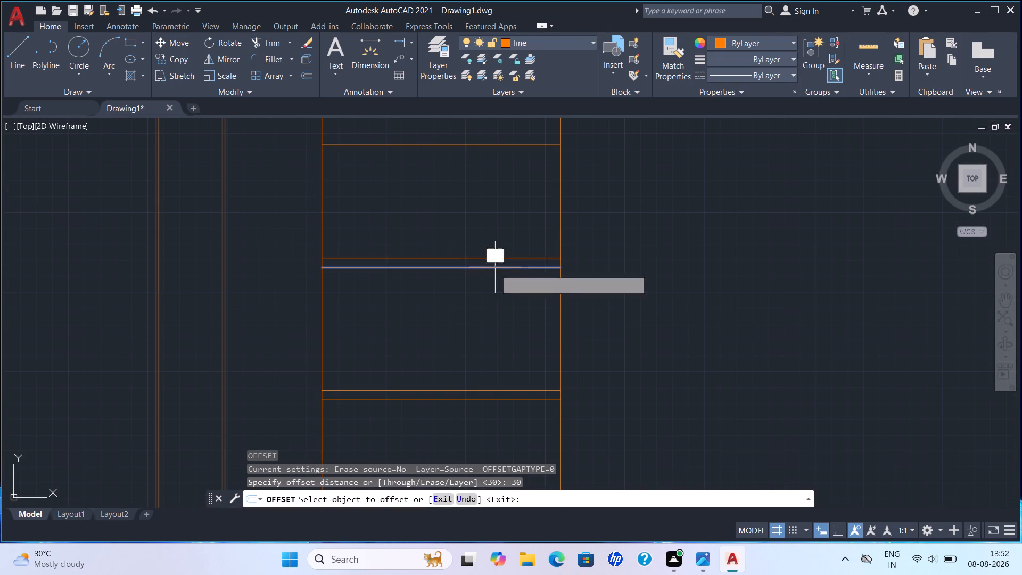
pyautogui.moveTo(495, 275); pyautogui.dragTo(495, 284)
pyautogui.click(495, 284)
pyautogui.press('Escape')
# Offset the third shelf line from the bottom in the rightmost bay downward by 30.
pyautogui.press('o')
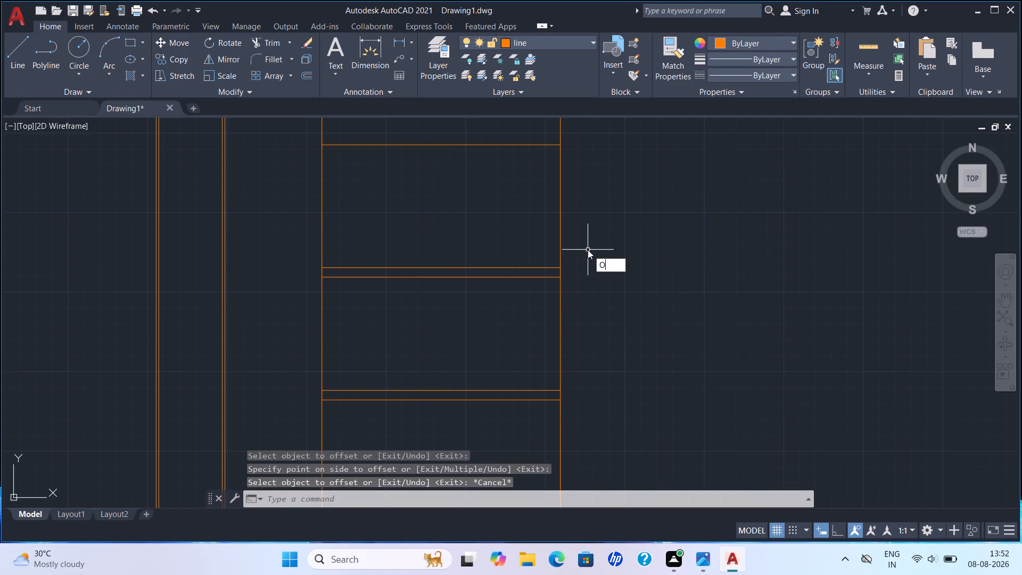
pyautogui.press('Return')
pyautogui.write('30')
pyautogui.press('Return')
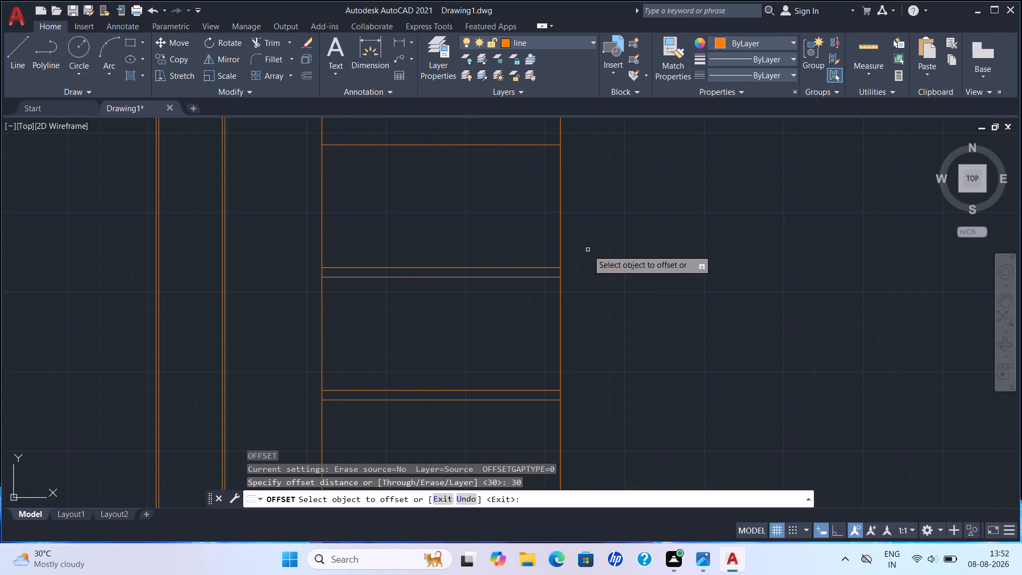
pyautogui.moveTo(423, 145); pyautogui.dragTo(423, 170)
pyautogui.click(423, 170)
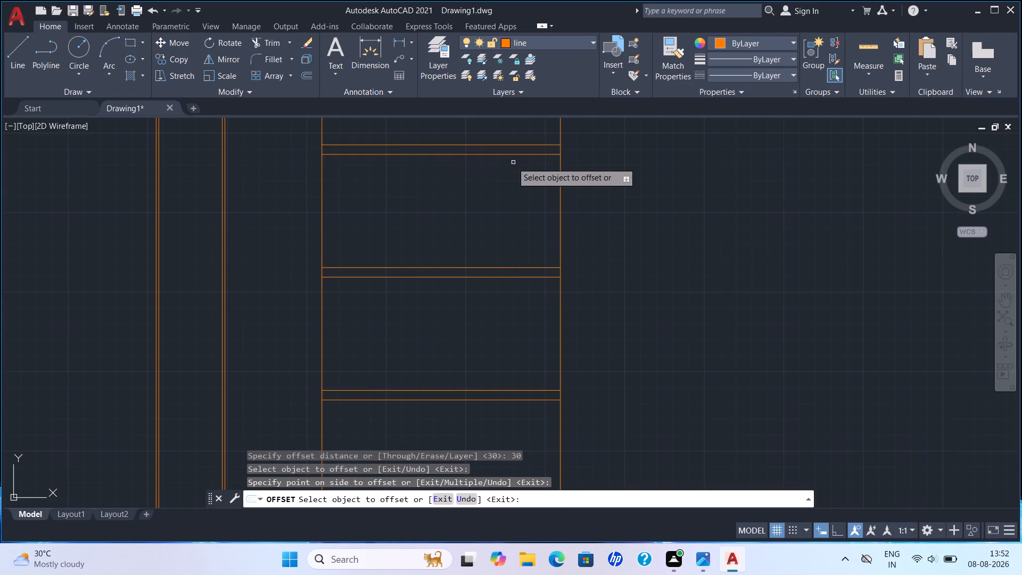
pyautogui.press('Escape')
# Offset the uppermost shelf line in the rightmost bay downward by 30.
pyautogui.scroll(-1, 535, 201)
pyautogui.moveTo(536, 202); pyautogui.dragTo(492, 282, button='middle')
pyautogui.scroll(1, 489, 211)
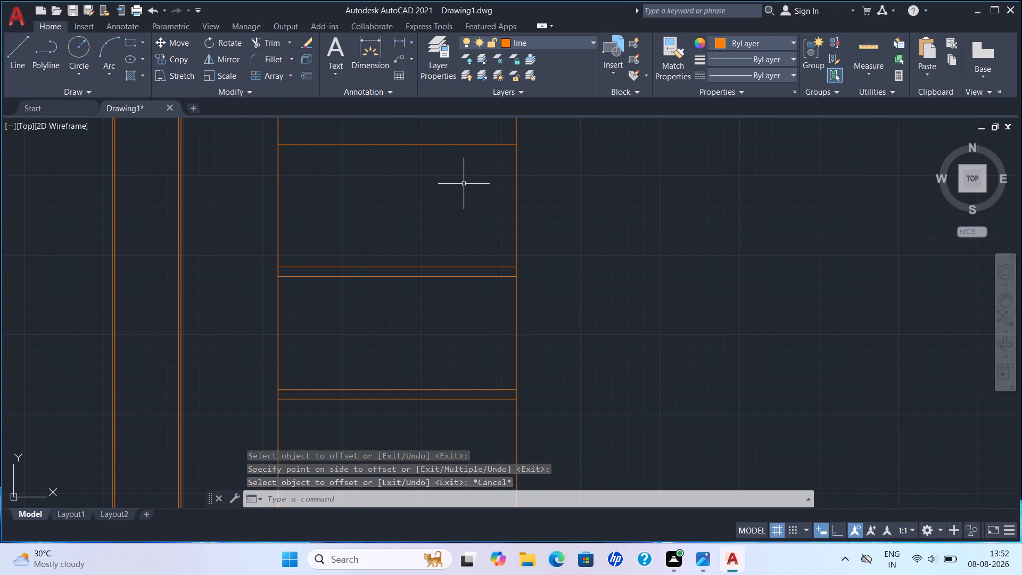
pyautogui.scroll(-1, 464, 184)
pyautogui.press('Escape')
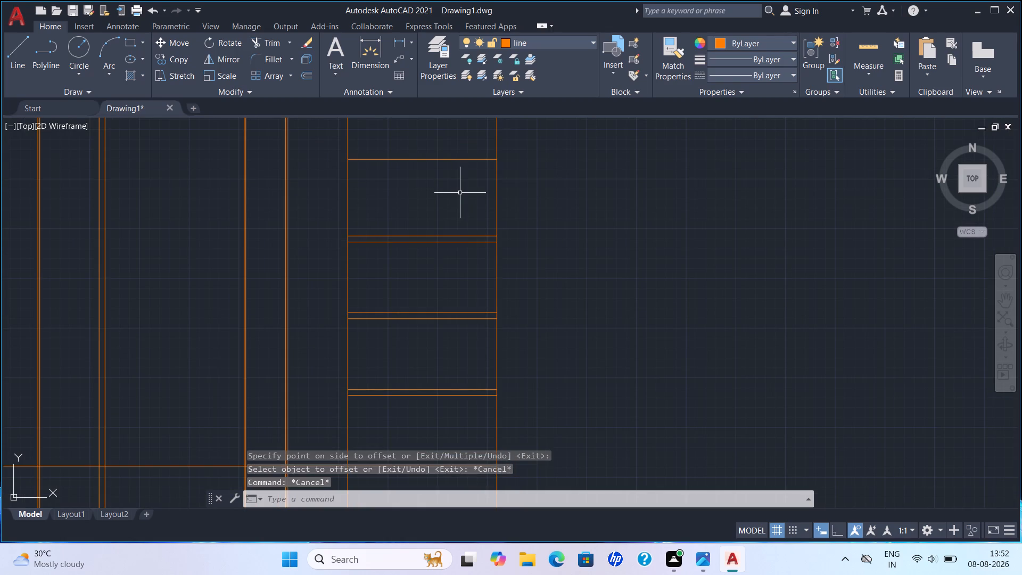
pyautogui.press('o')
pyautogui.press('Return')
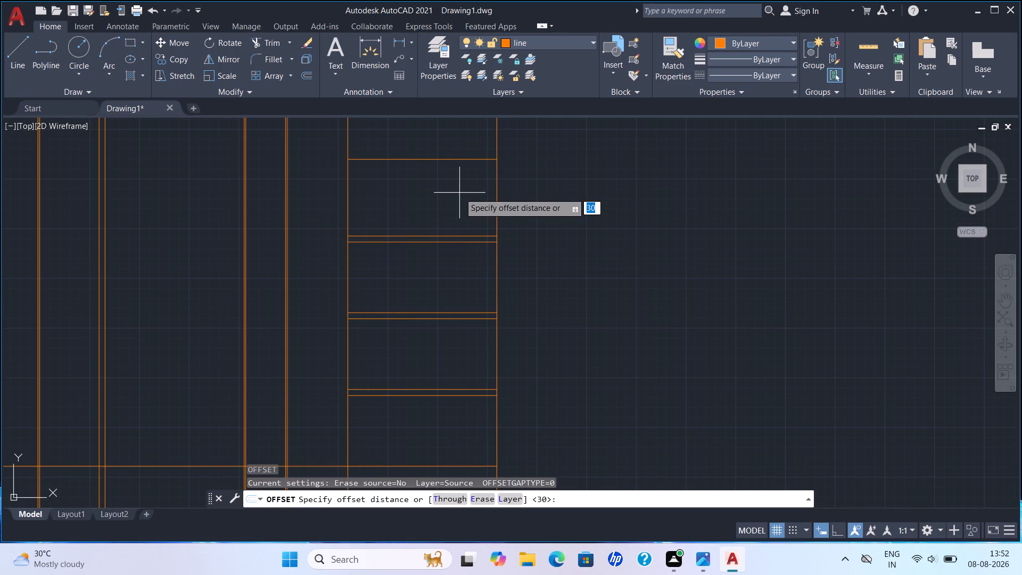
pyautogui.write('30')
pyautogui.press('Return')
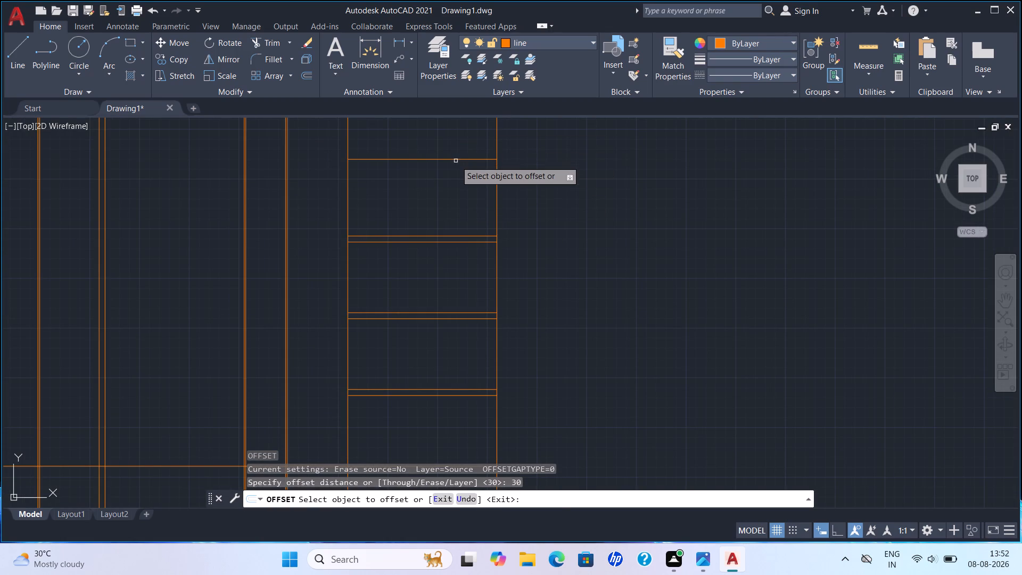
pyautogui.moveTo(456, 161); pyautogui.dragTo(451, 187)
pyautogui.click(451, 187)
pyautogui.scroll(-2, 458, 180)
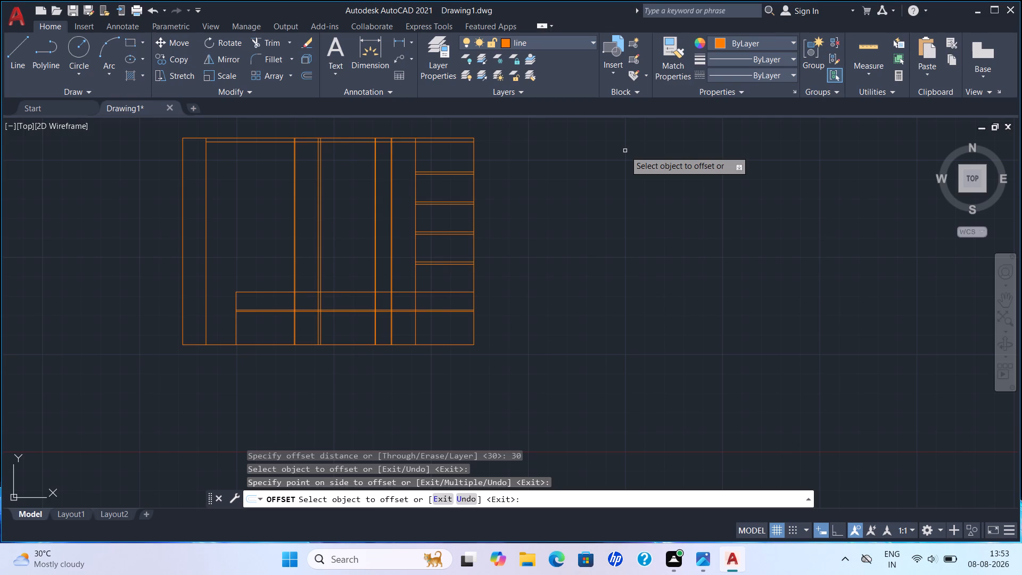
pyautogui.press('Escape')
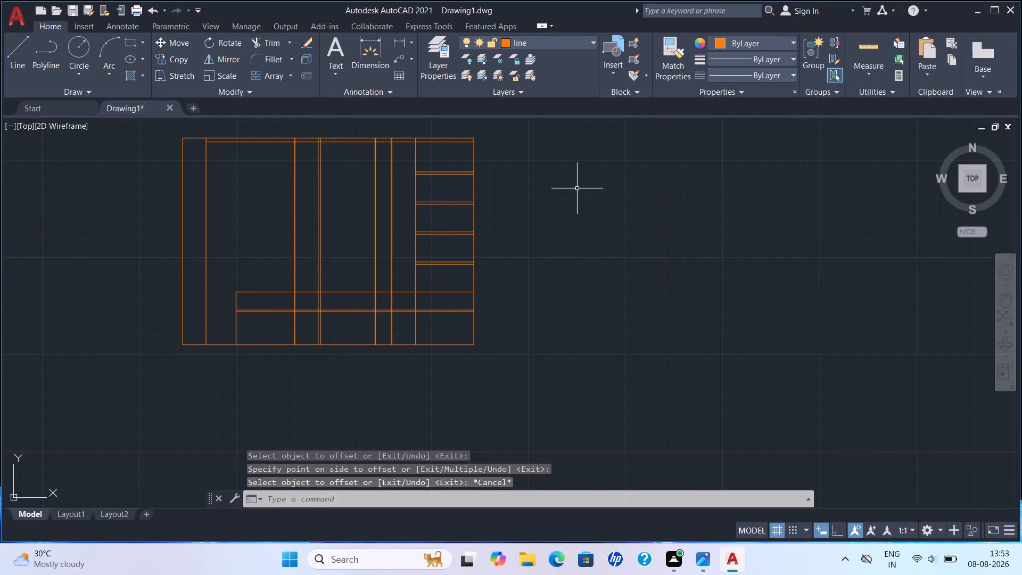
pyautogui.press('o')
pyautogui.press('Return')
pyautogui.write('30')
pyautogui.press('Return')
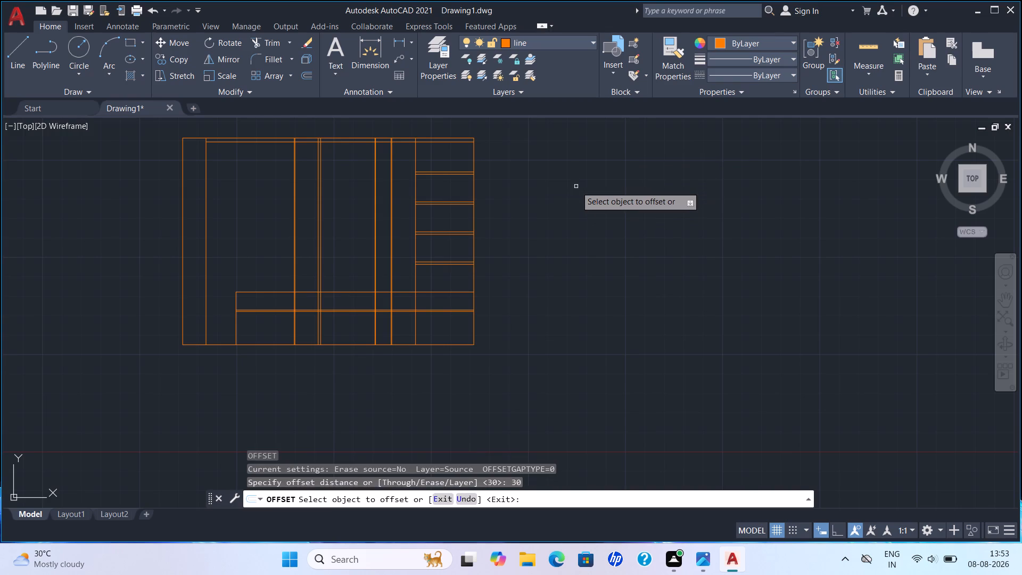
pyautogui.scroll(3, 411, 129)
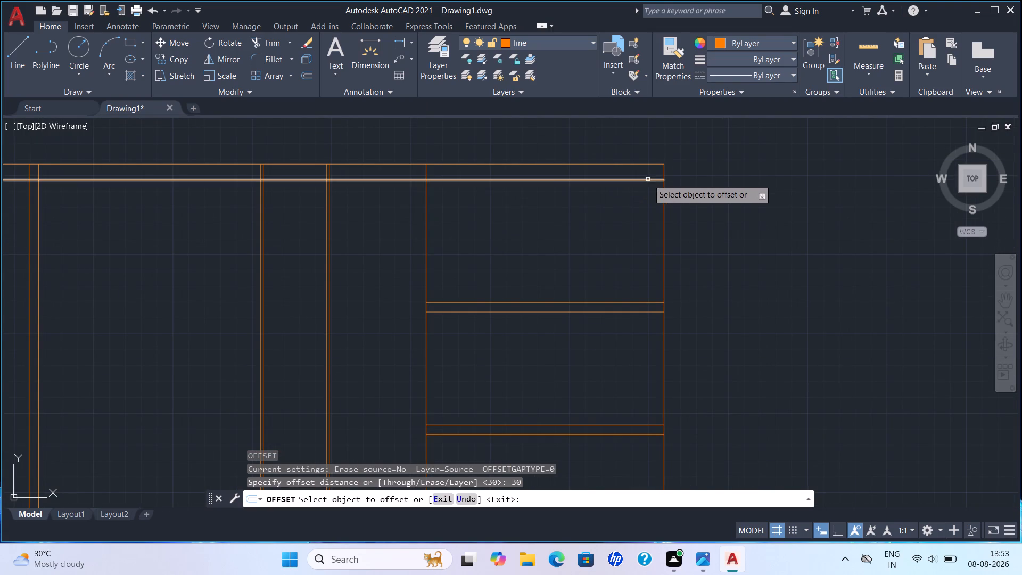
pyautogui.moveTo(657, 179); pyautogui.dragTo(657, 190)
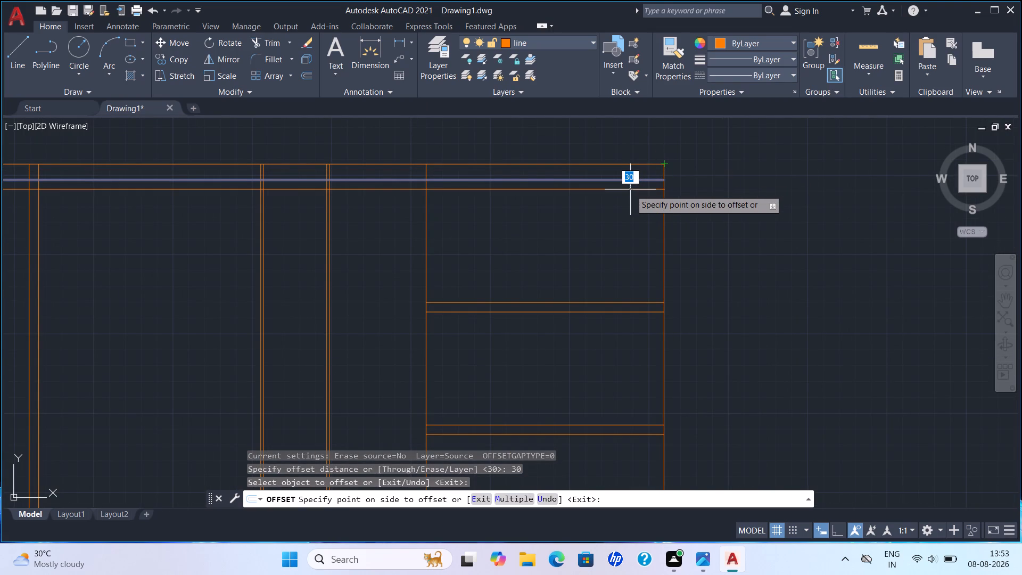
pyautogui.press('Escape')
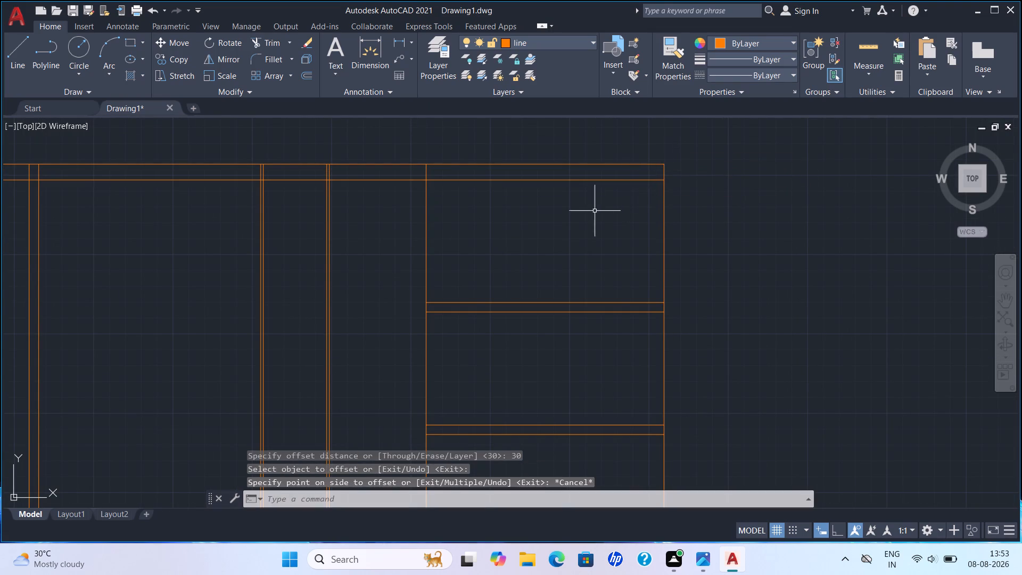
# Trim the inner top line between the rightmost vertical board pair and the rightmost bay's inner edge.
pyautogui.scroll(-2, 474, 201)
pyautogui.scroll(2, 429, 218)
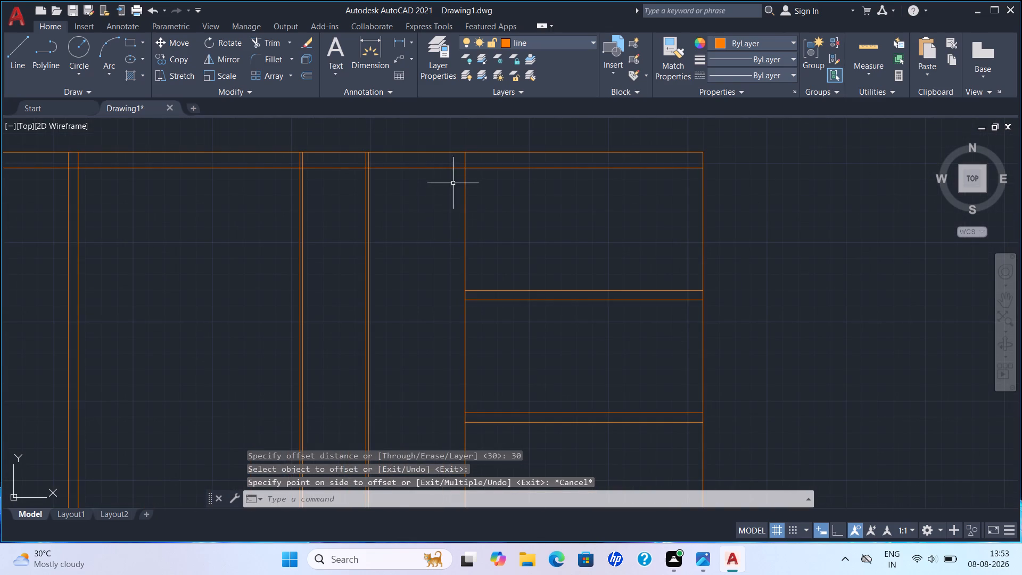
pyautogui.press('t')
pyautogui.press('r')
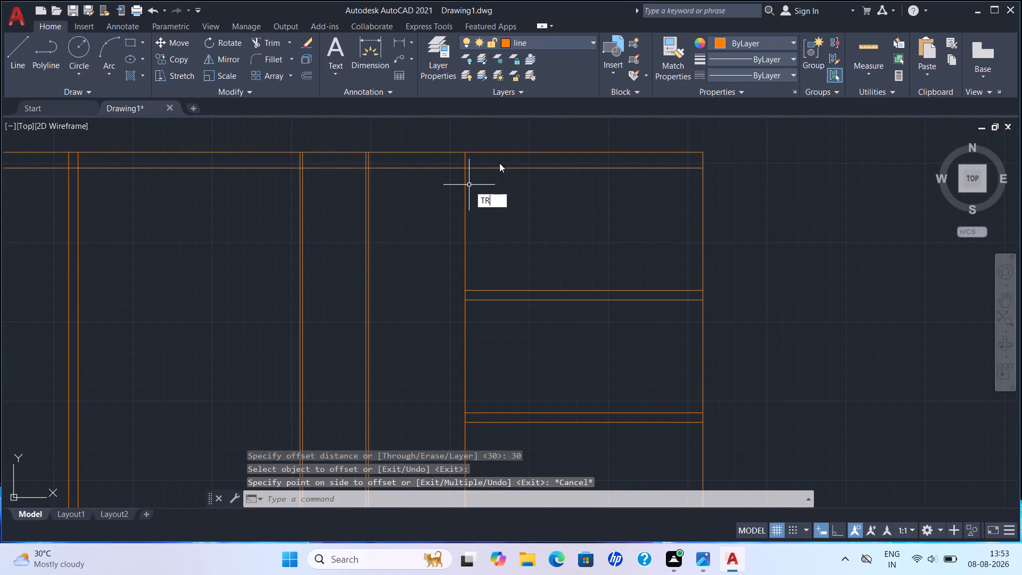
pyautogui.press('Return')
pyautogui.moveTo(417, 167); pyautogui.dragTo(420, 181)
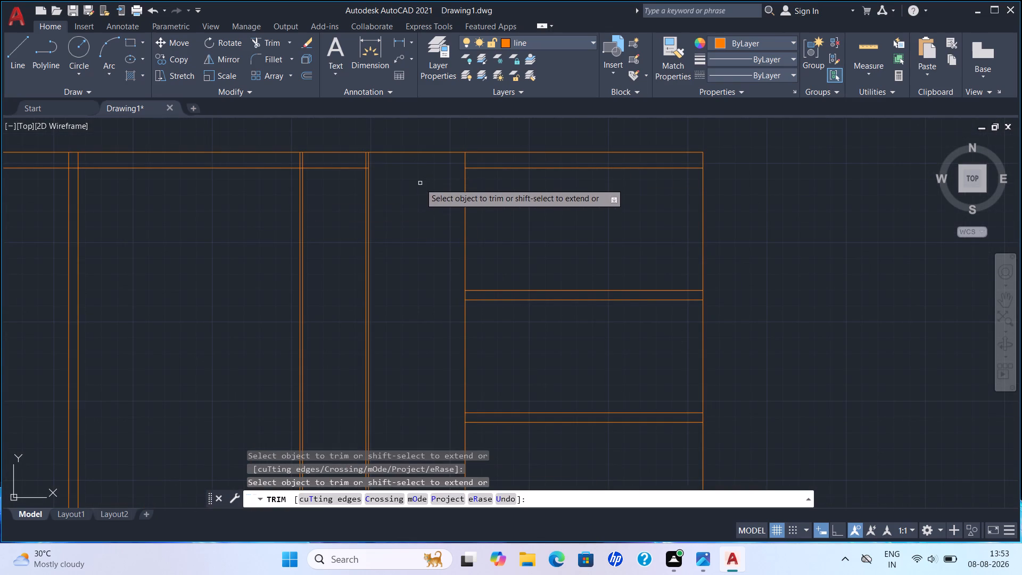
pyautogui.press('Escape')
# Offset the inner top line's segment in the rightmost bay downward by 30.
pyautogui.press('o')
pyautogui.press('Return')
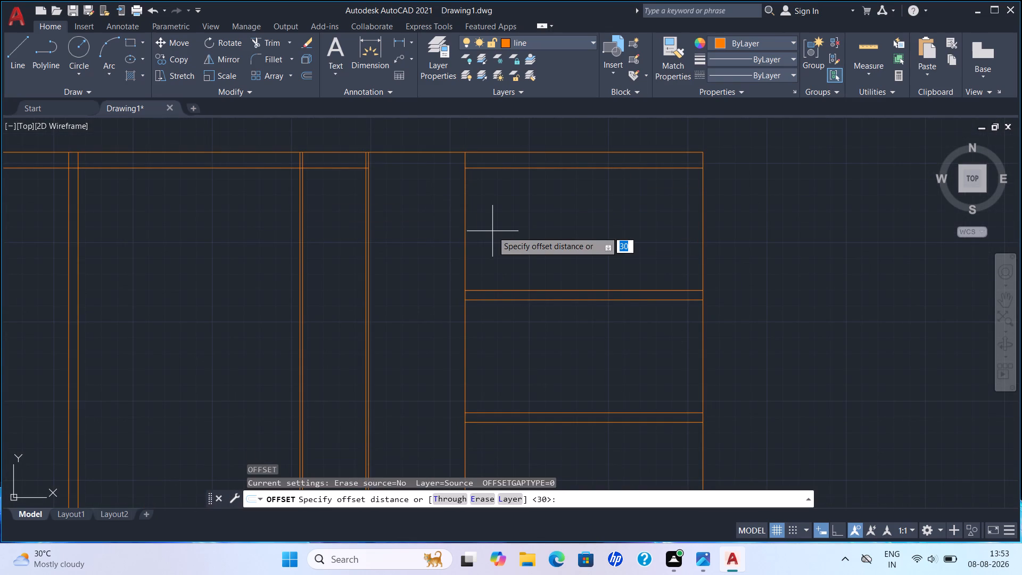
pyautogui.write('30')
pyautogui.press('Return')
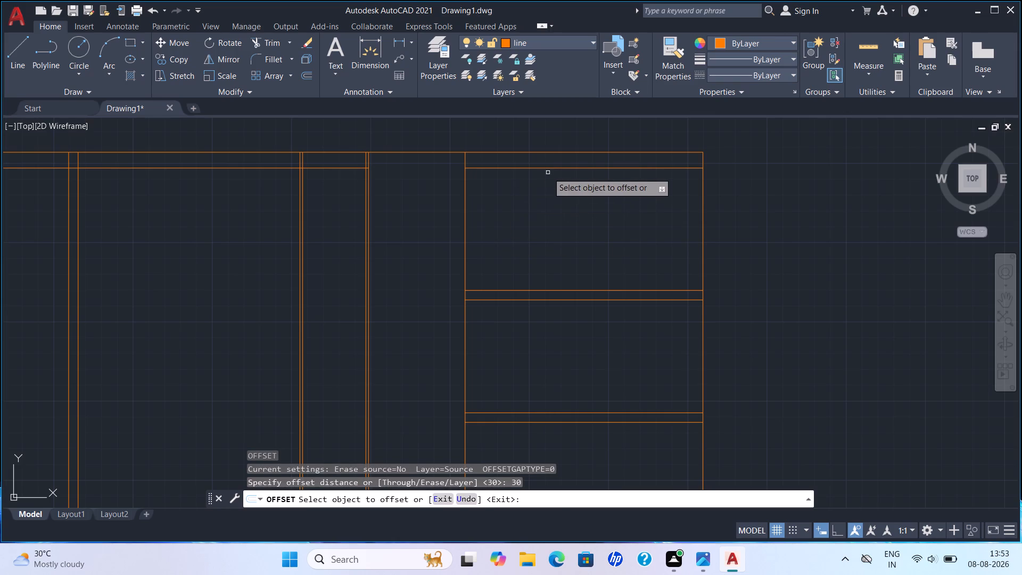
pyautogui.moveTo(549, 168); pyautogui.dragTo(553, 201)
pyautogui.click(553, 196)
pyautogui.press('Escape')
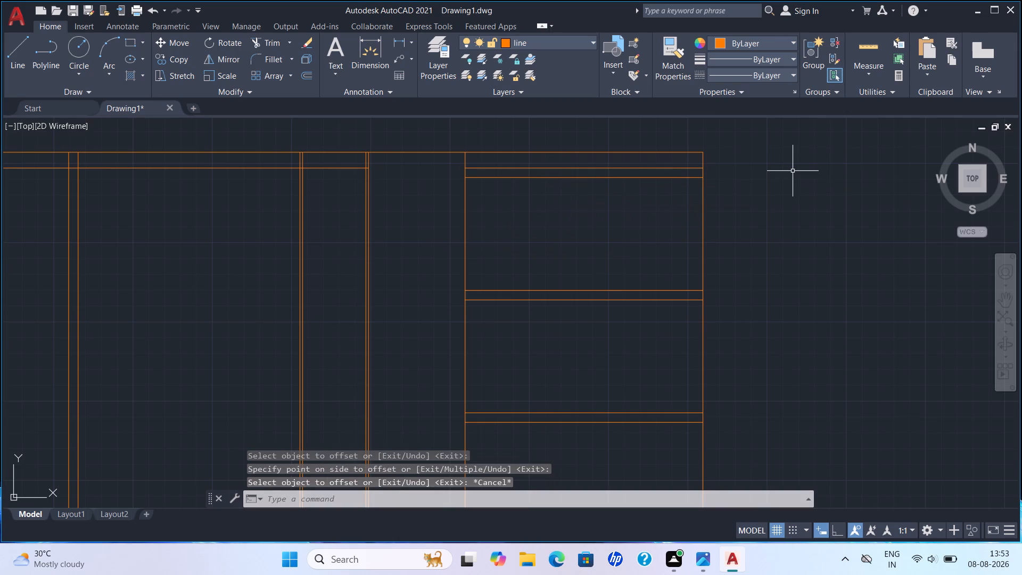
# Extend the inner top line's segment in the rightmost bay leftward to the neighbouring vertical board pair.
pyautogui.press('e')
pyautogui.press('x')
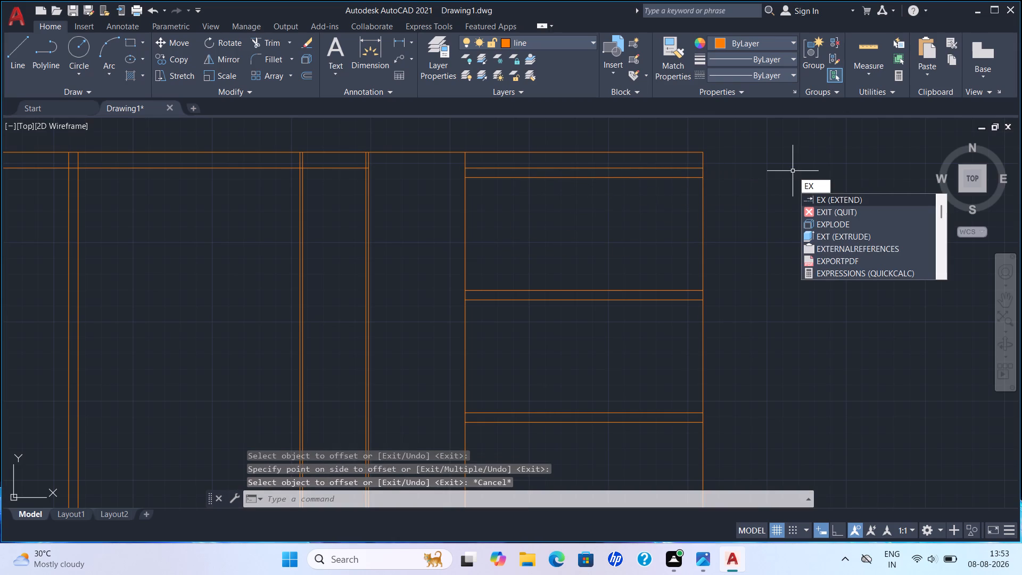
pyautogui.click(826, 199)
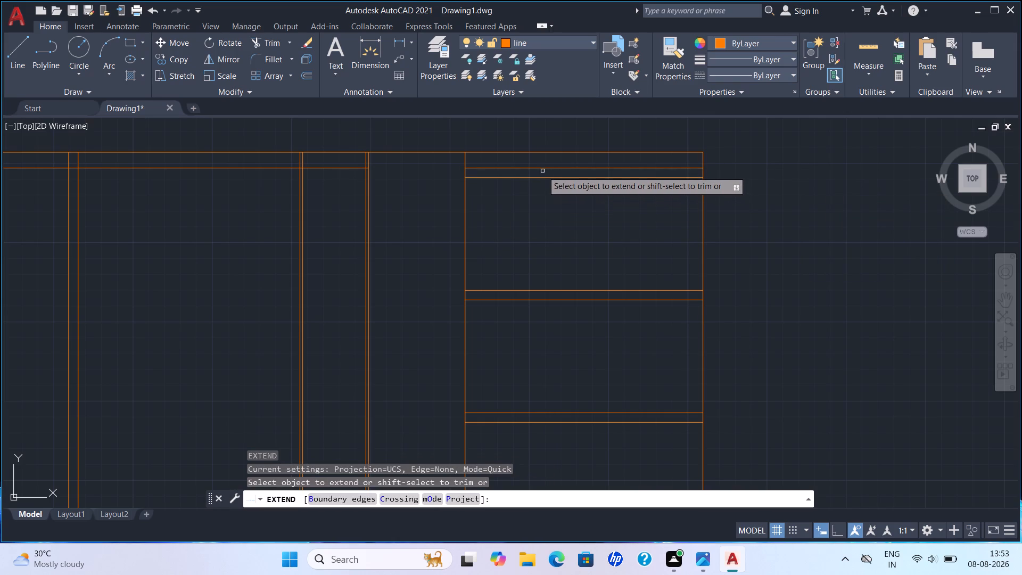
pyautogui.click(535, 168)
pyautogui.scroll(2, 401, 171)
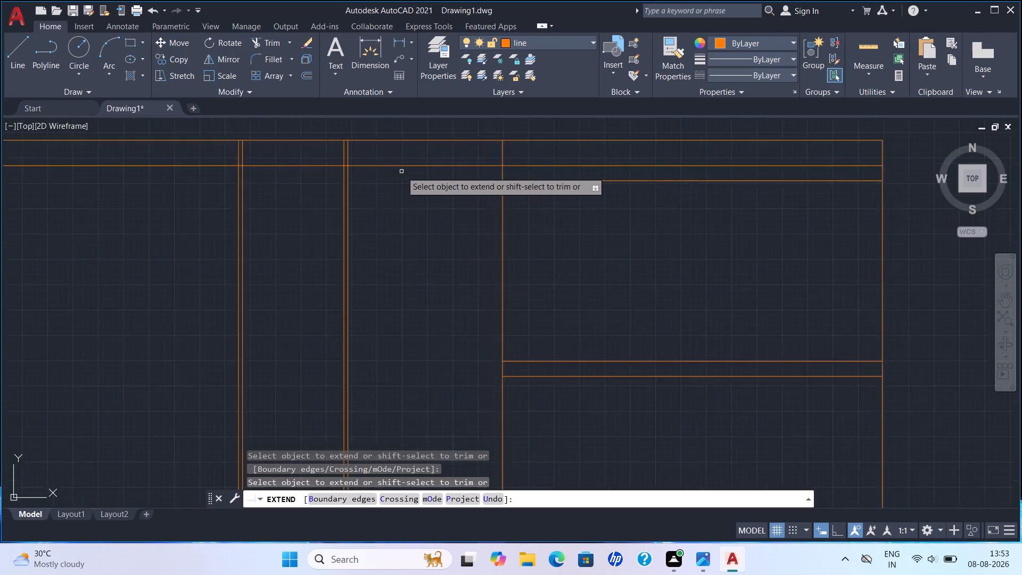
pyautogui.scroll(2, 401, 171)
pyautogui.scroll(-4, 401, 173)
pyautogui.scroll(-1, 469, 332)
pyautogui.moveTo(465, 325); pyautogui.dragTo(505, 161, button='middle')
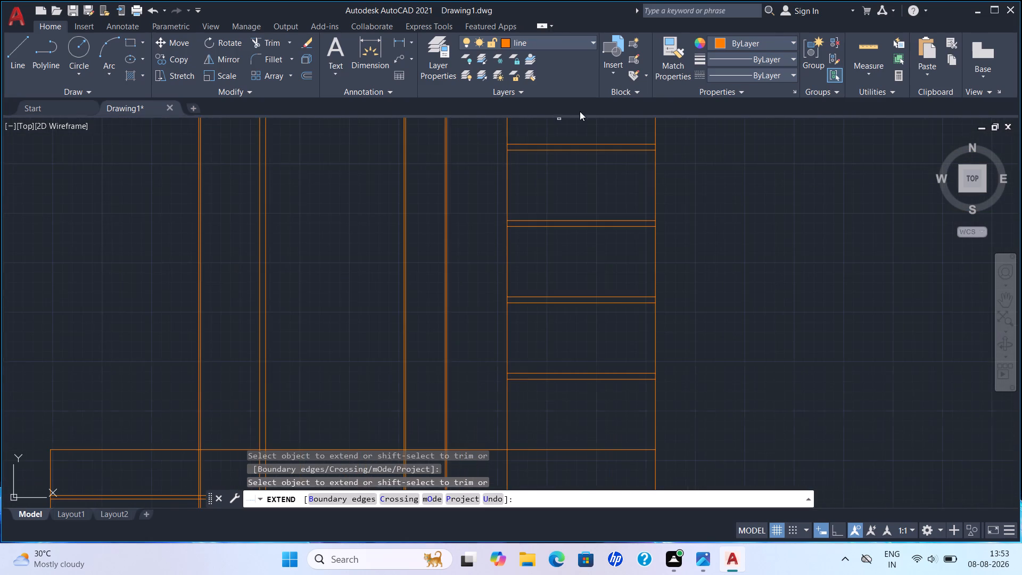
pyautogui.scroll(-2, 577, 390)
pyautogui.press('Escape')
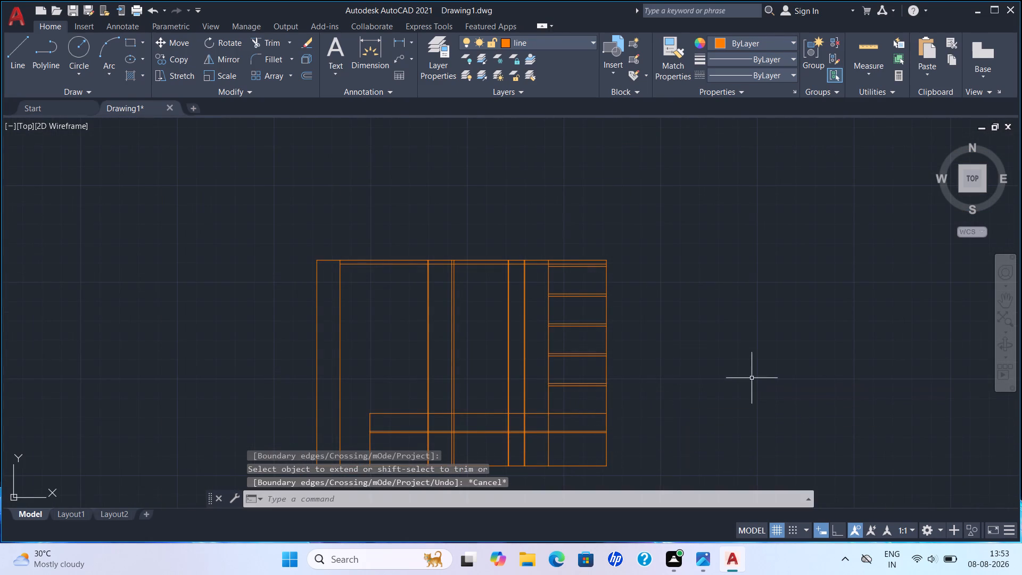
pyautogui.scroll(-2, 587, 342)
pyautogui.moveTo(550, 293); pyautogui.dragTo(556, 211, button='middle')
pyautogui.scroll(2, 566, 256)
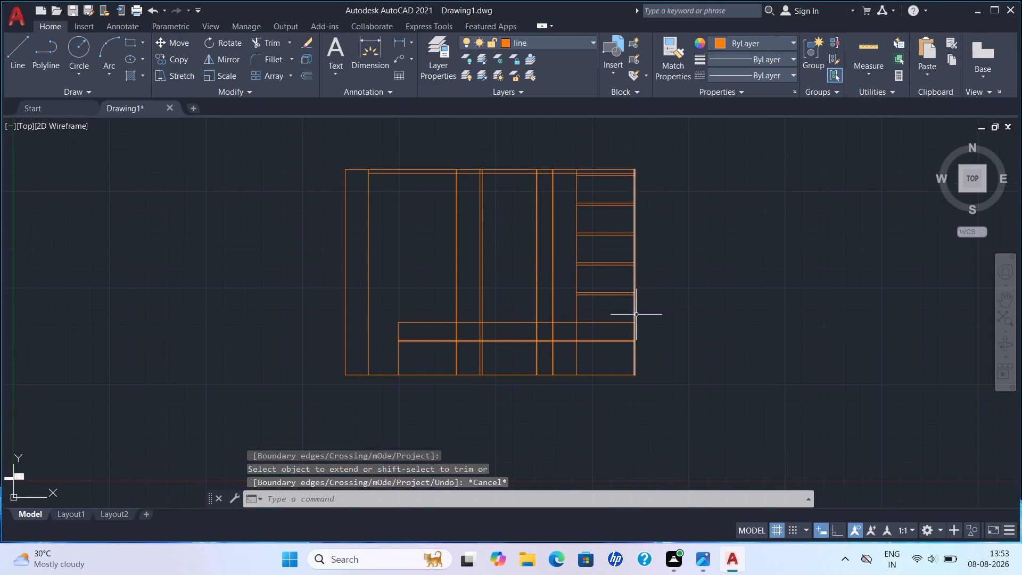
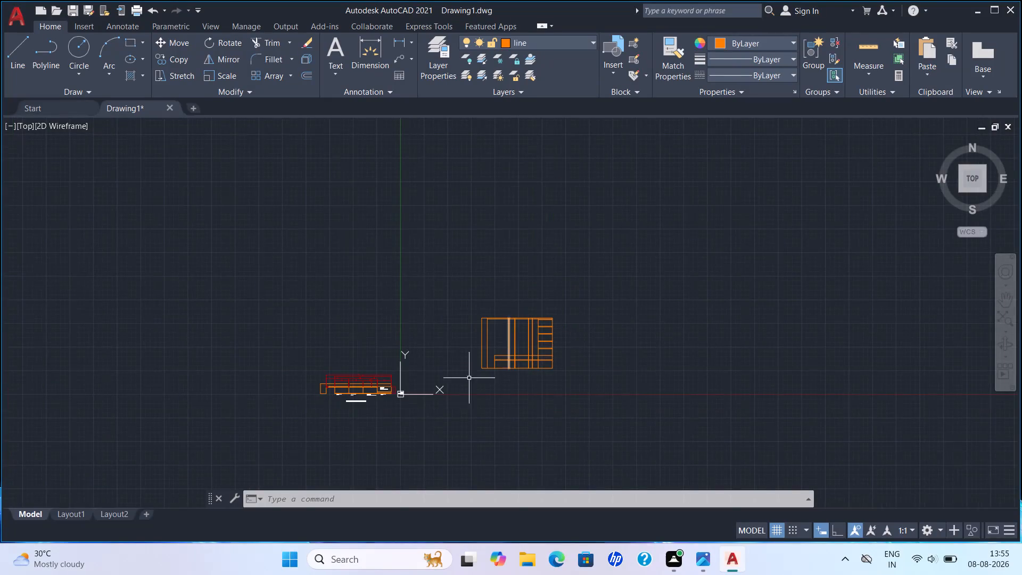
# Examine the TV unit top plan's divisions and labels, and compare them with the base divisions of the adjacent view.
pyautogui.scroll(6, 371, 395)
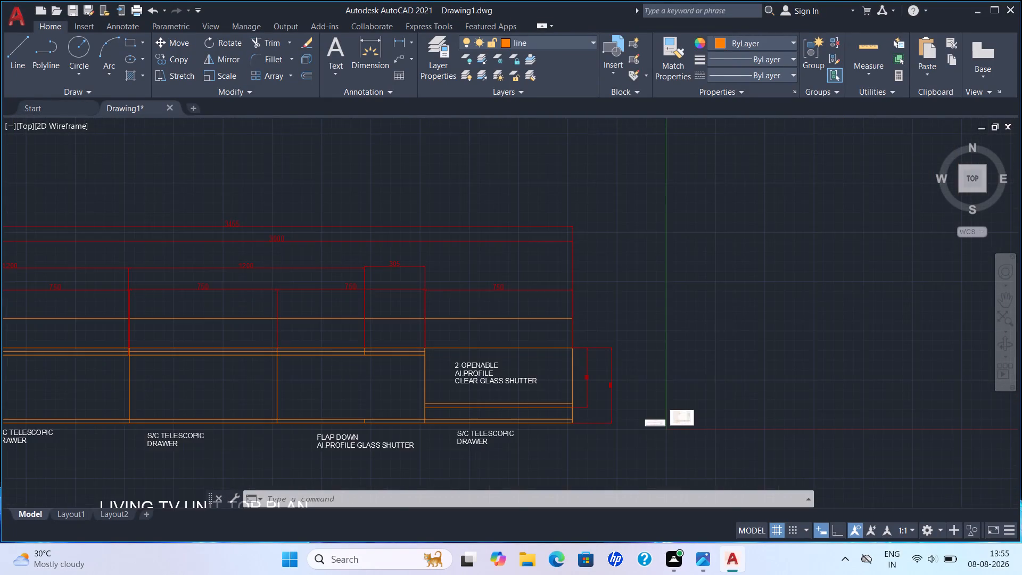
pyautogui.scroll(-1, 377, 383)
pyautogui.moveTo(398, 391); pyautogui.dragTo(488, 326, button='middle')
pyautogui.scroll(-1, 513, 309)
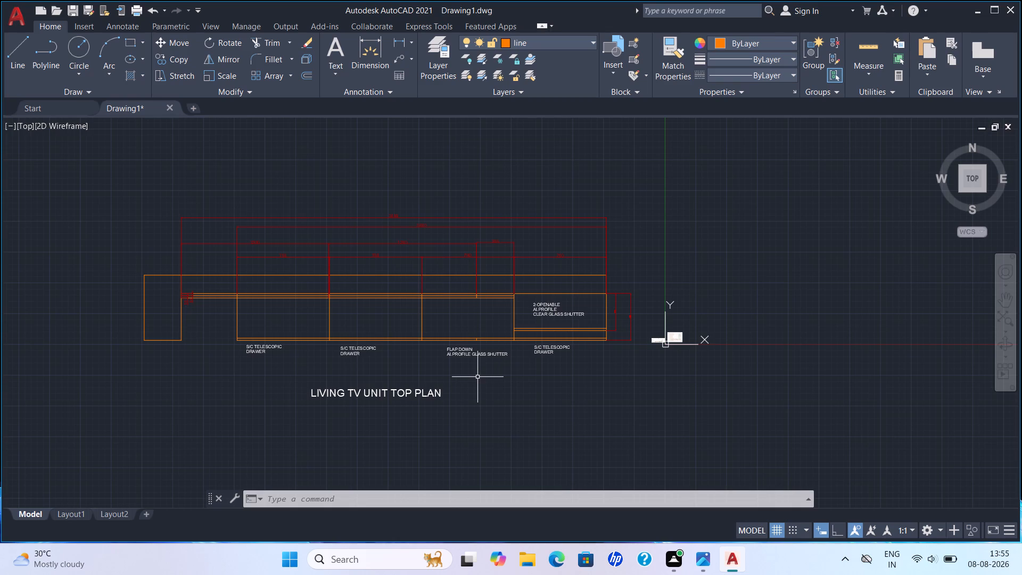
pyautogui.scroll(-2, 752, 353)
pyautogui.scroll(-1, 541, 326)
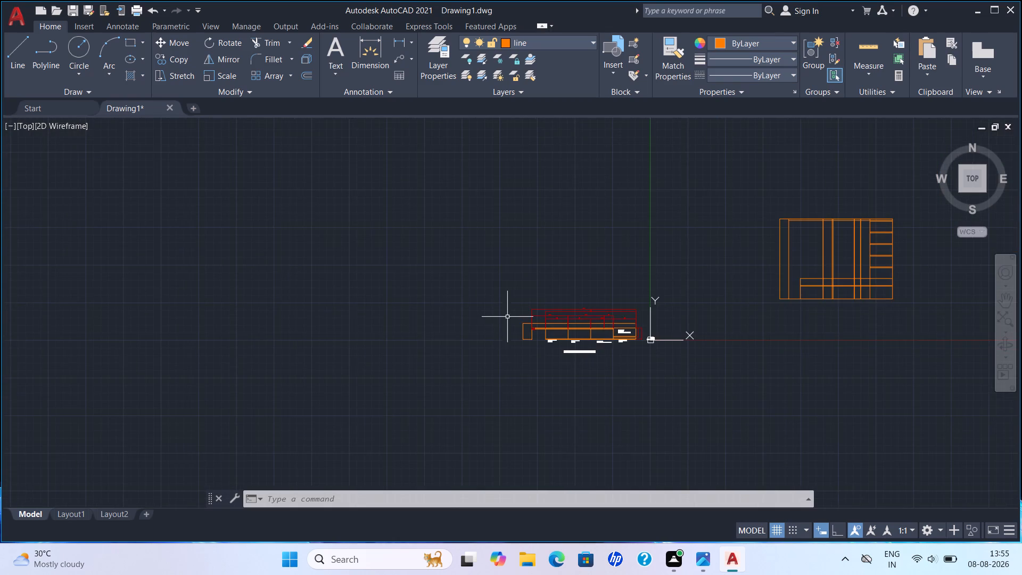
pyautogui.moveTo(507, 325); pyautogui.dragTo(196, 327, button='middle')
pyautogui.scroll(3, 571, 288)
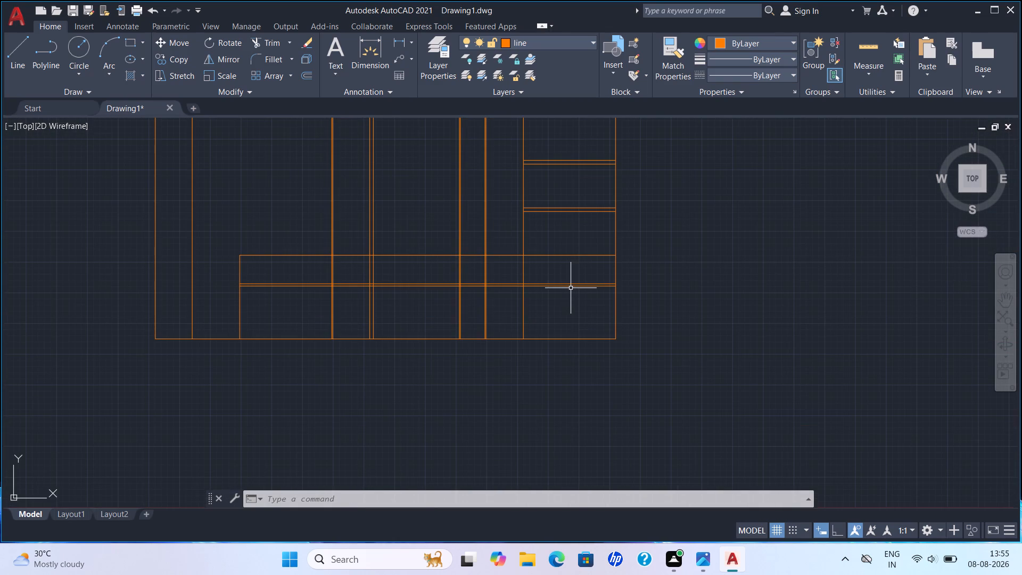
pyautogui.scroll(-1, 561, 294)
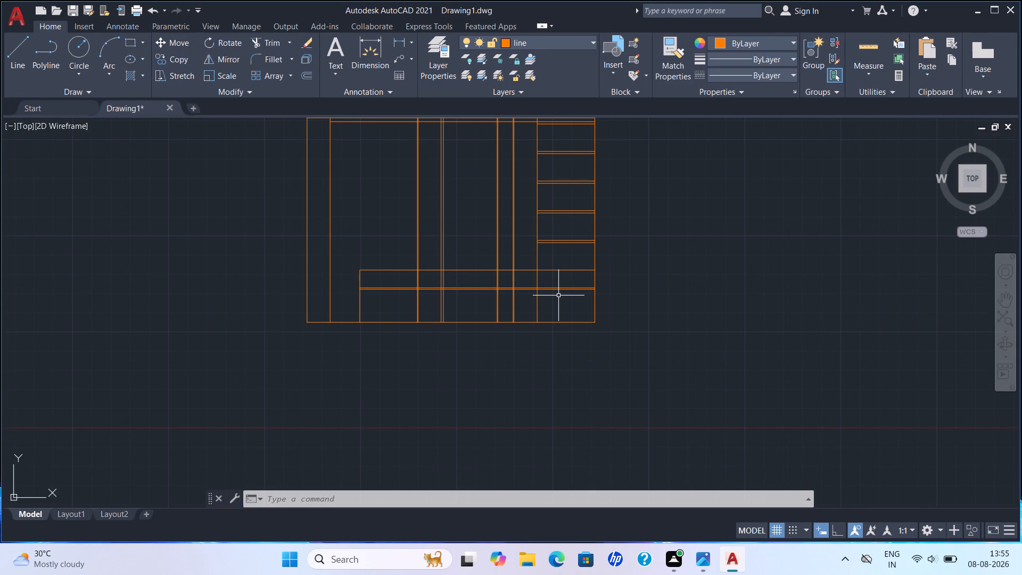
pyautogui.scroll(1, 556, 298)
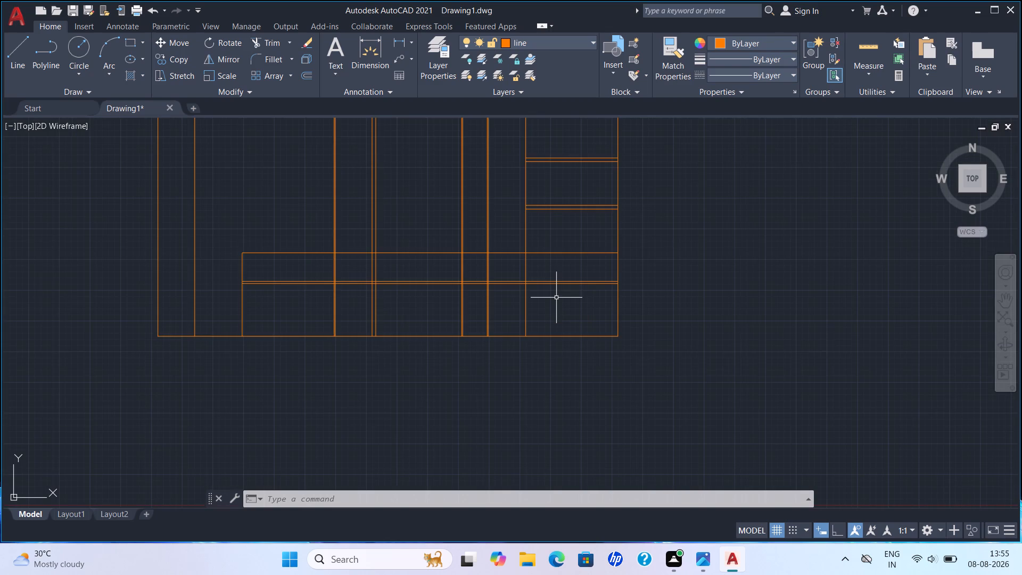
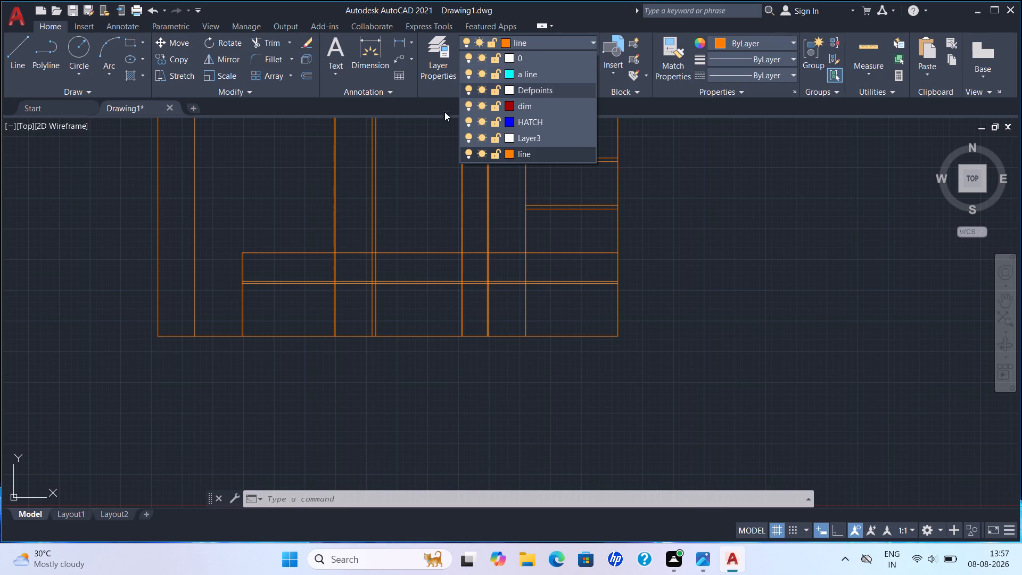
# Create a new layer named TV with the colour magenta and make it the current layer.
pyautogui.click(418, 138)
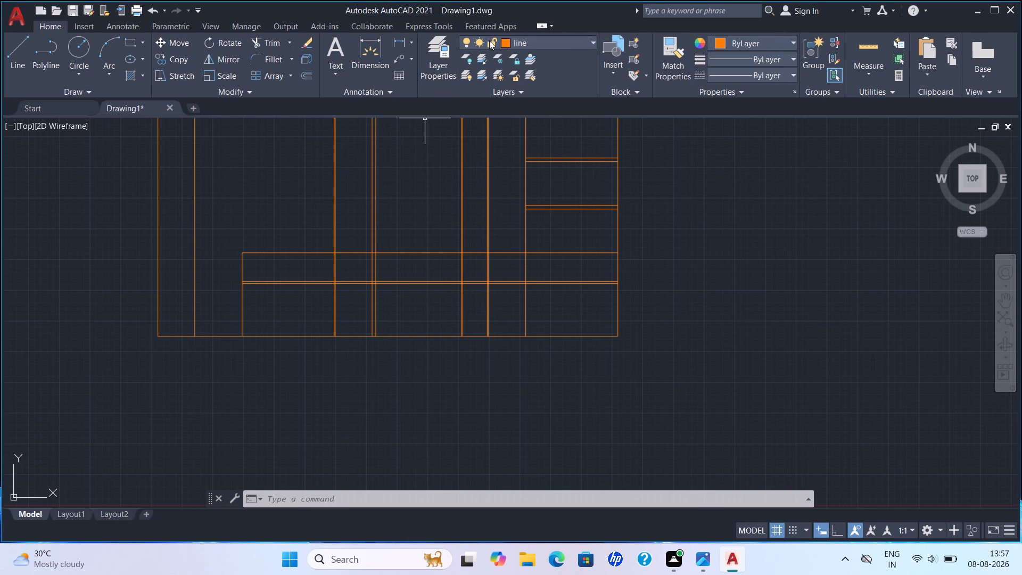
pyautogui.click(435, 46)
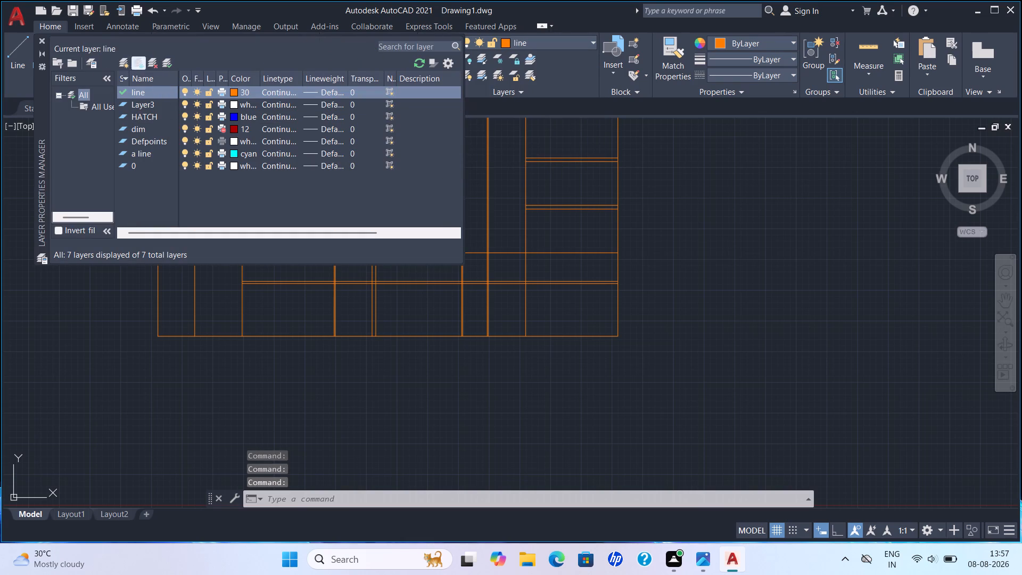
pyautogui.click(123, 67)
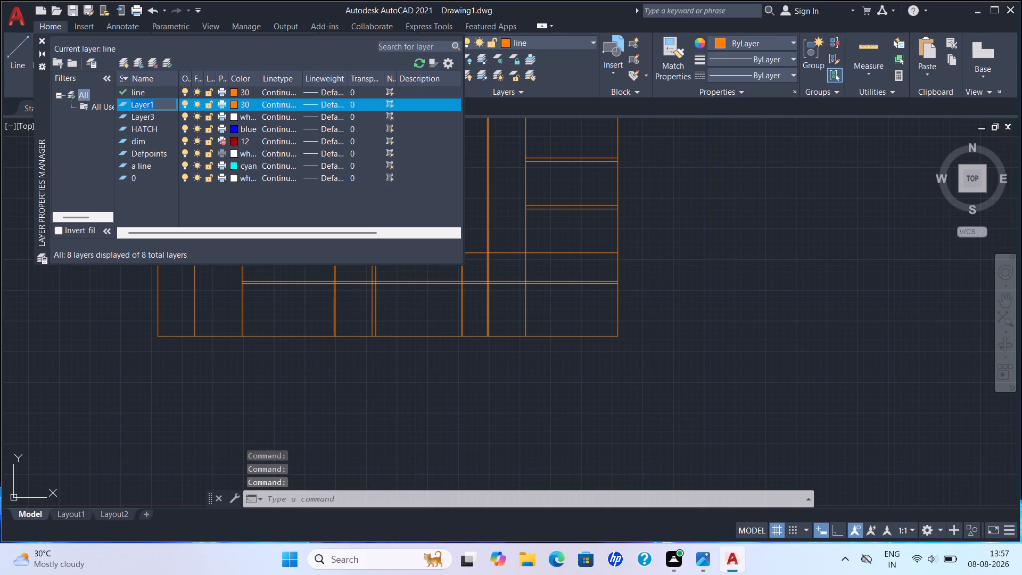
pyautogui.press('BackSpace')
pyautogui.press('BackSpace')
pyautogui.press('BackSpace')
pyautogui.write('TV')
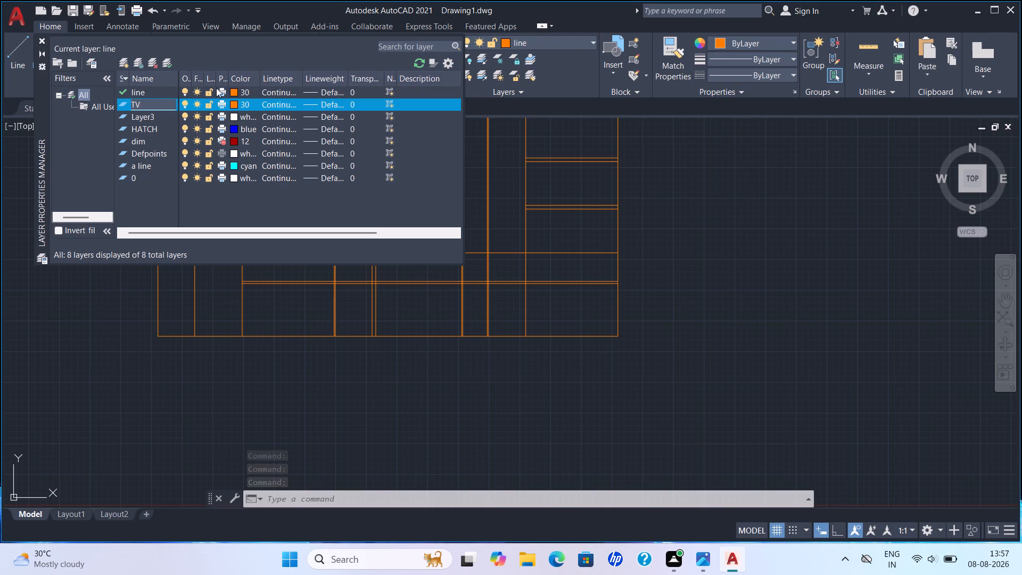
pyautogui.click(233, 100)
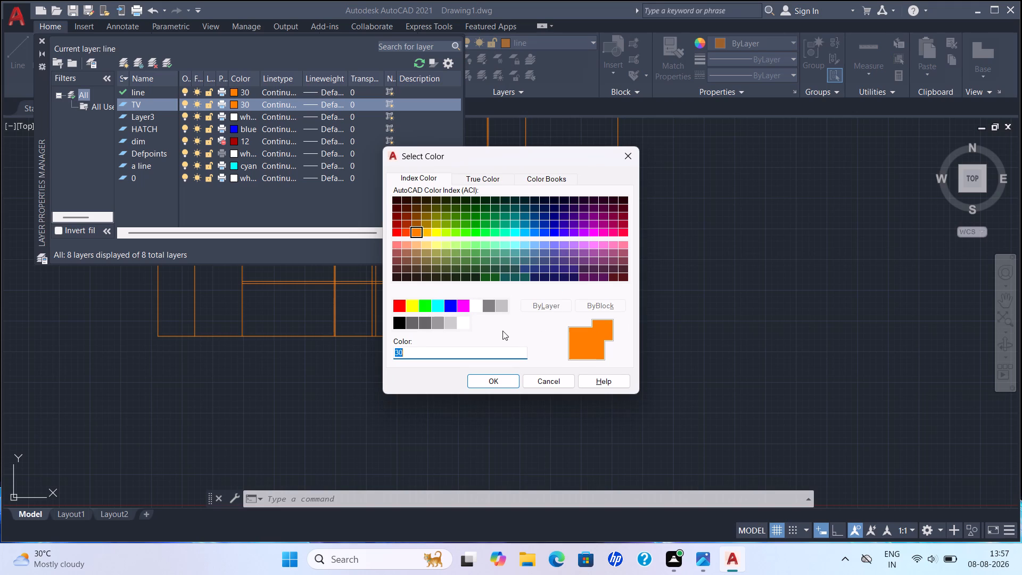
pyautogui.click(466, 306)
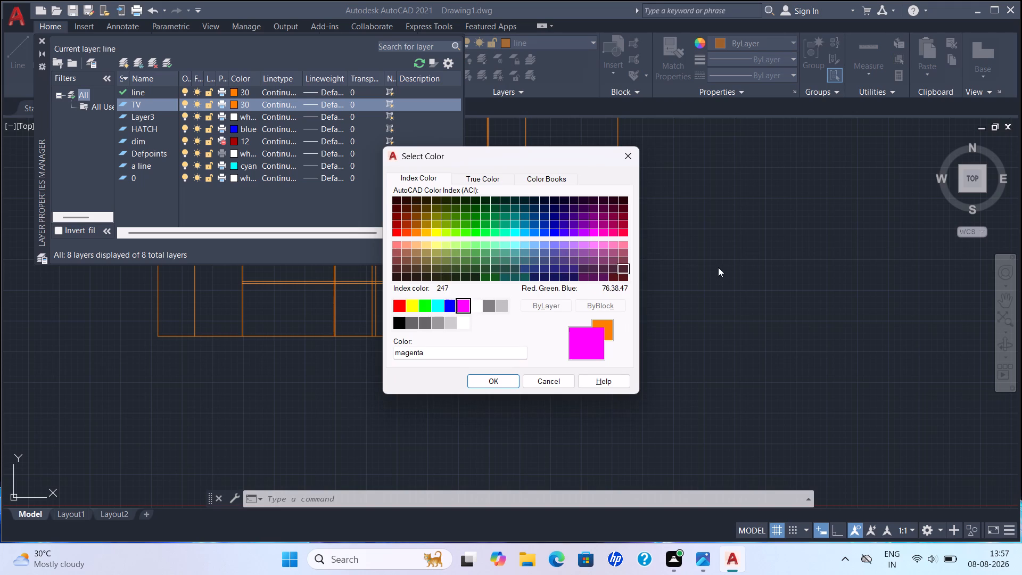
pyautogui.click(502, 387)
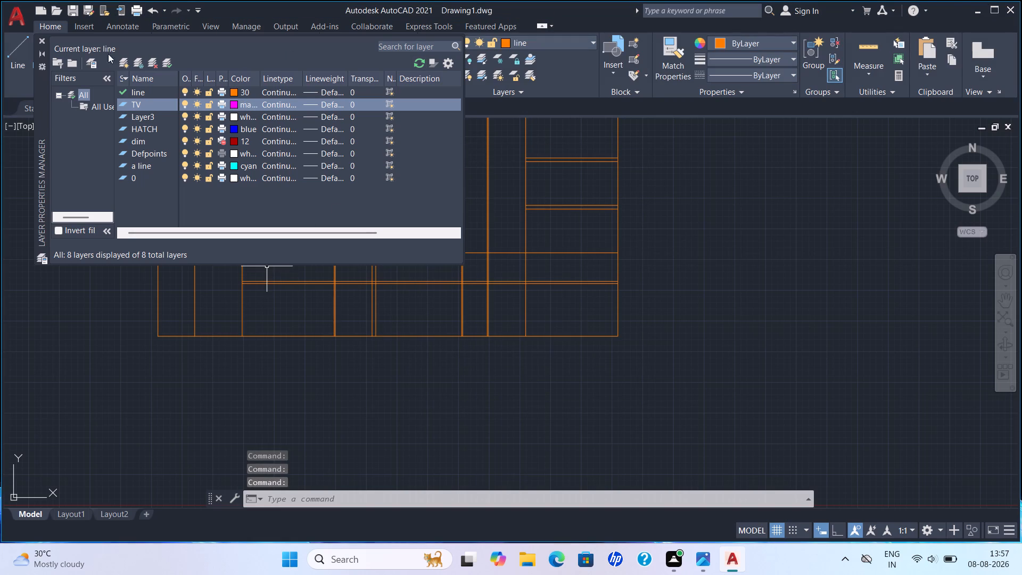
pyautogui.click(39, 39)
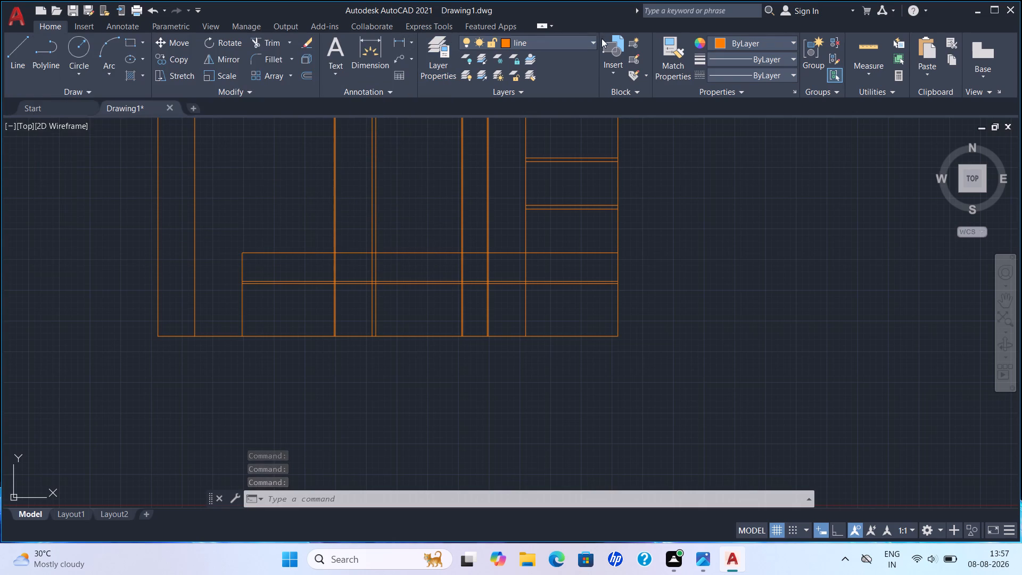
pyautogui.click(583, 43)
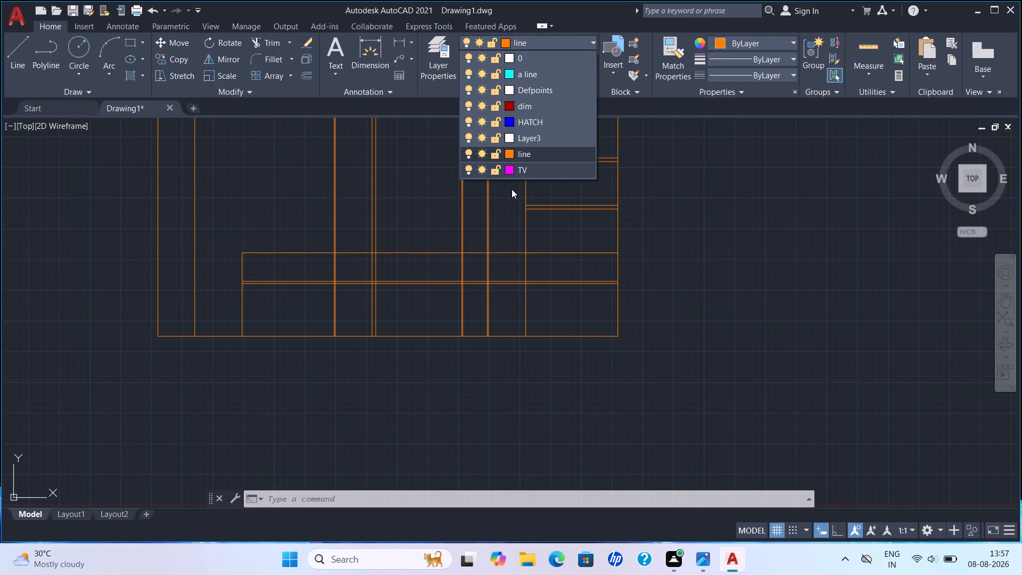
pyautogui.click(518, 172)
# Examine the living TV unit top plan's dimensions, divisions and labels from end to end.
pyautogui.scroll(-1, 467, 191)
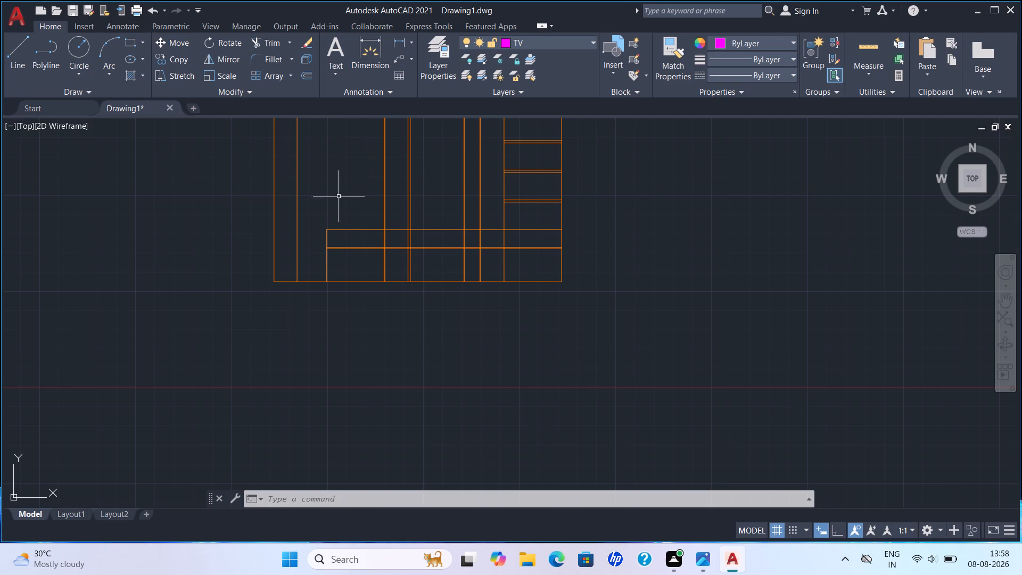
pyautogui.scroll(-1, 338, 180)
pyautogui.moveTo(335, 188); pyautogui.dragTo(269, 287, button='middle')
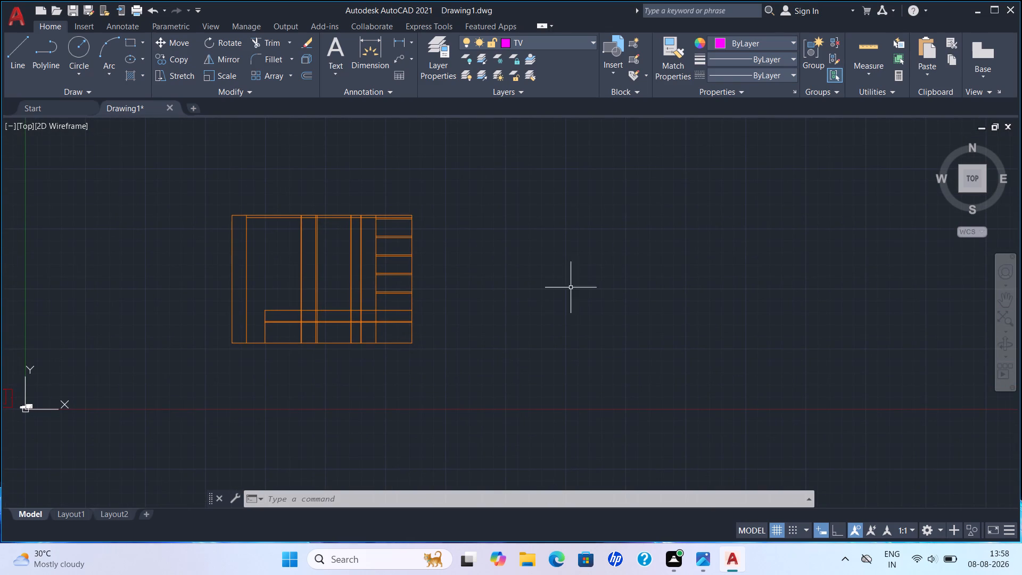
pyautogui.press('Escape')
pyautogui.moveTo(276, 309); pyautogui.dragTo(638, 191, button='middle')
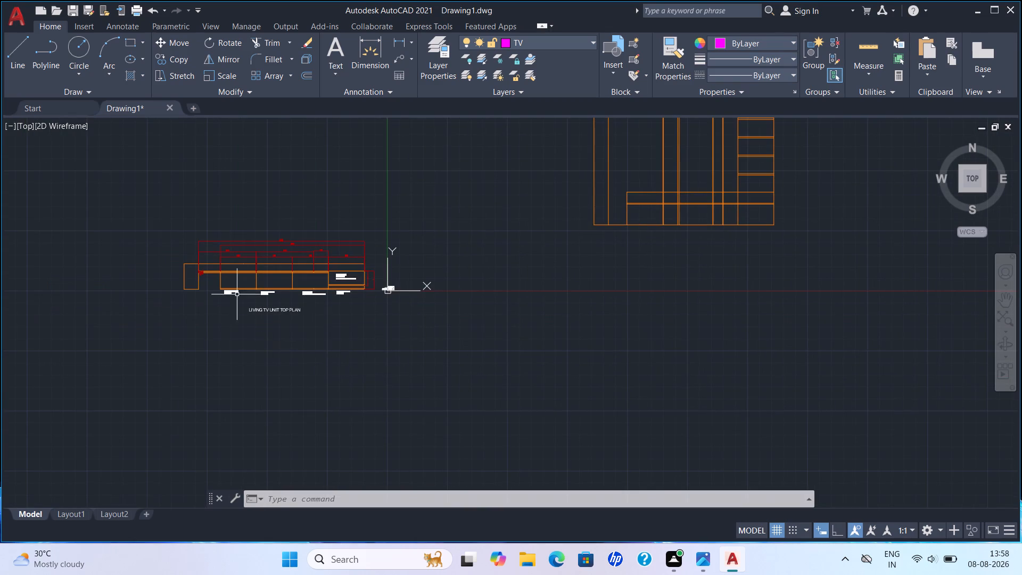
pyautogui.scroll(3, 244, 285)
pyautogui.moveTo(283, 287); pyautogui.dragTo(422, 311, button='middle')
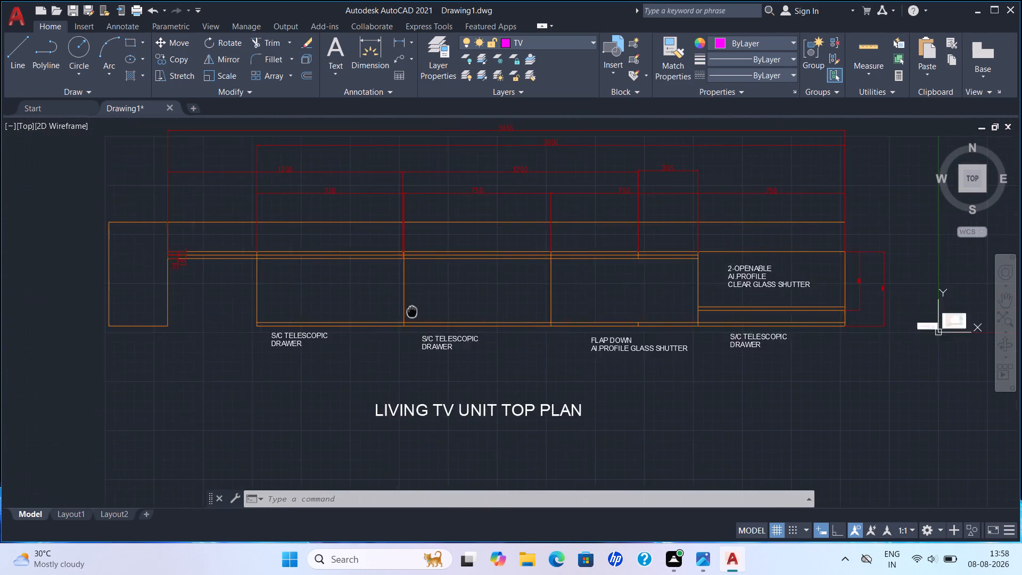
pyautogui.moveTo(422, 311); pyautogui.dragTo(514, 313, button='middle')
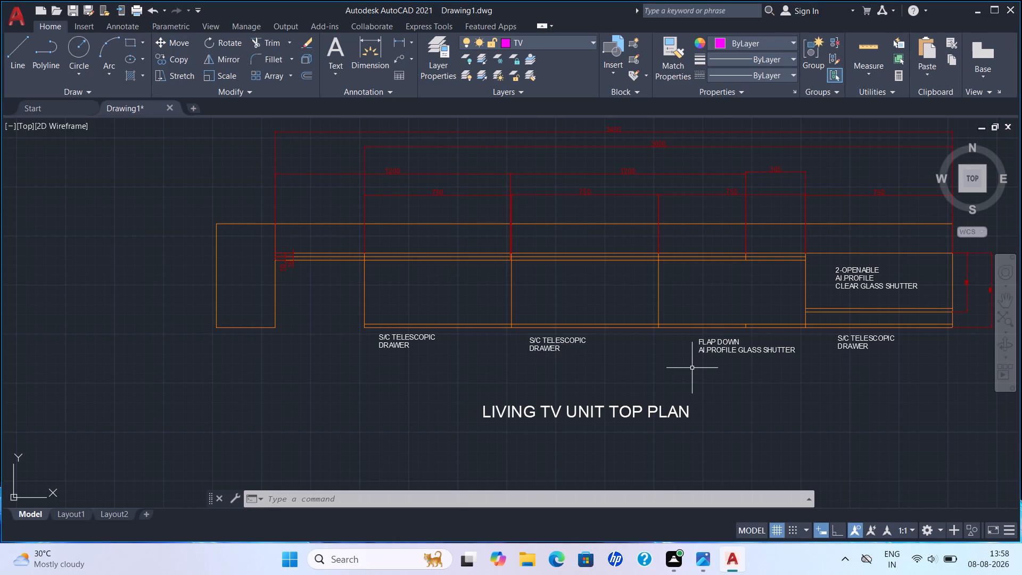
pyautogui.scroll(2, 350, 252)
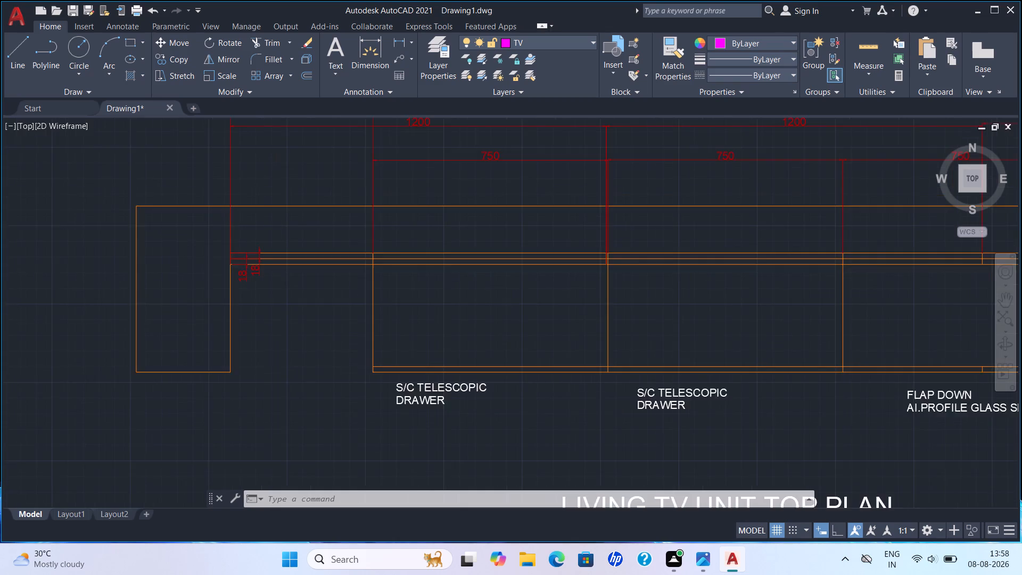
pyautogui.moveTo(364, 253); pyautogui.dragTo(397, 310, button='middle')
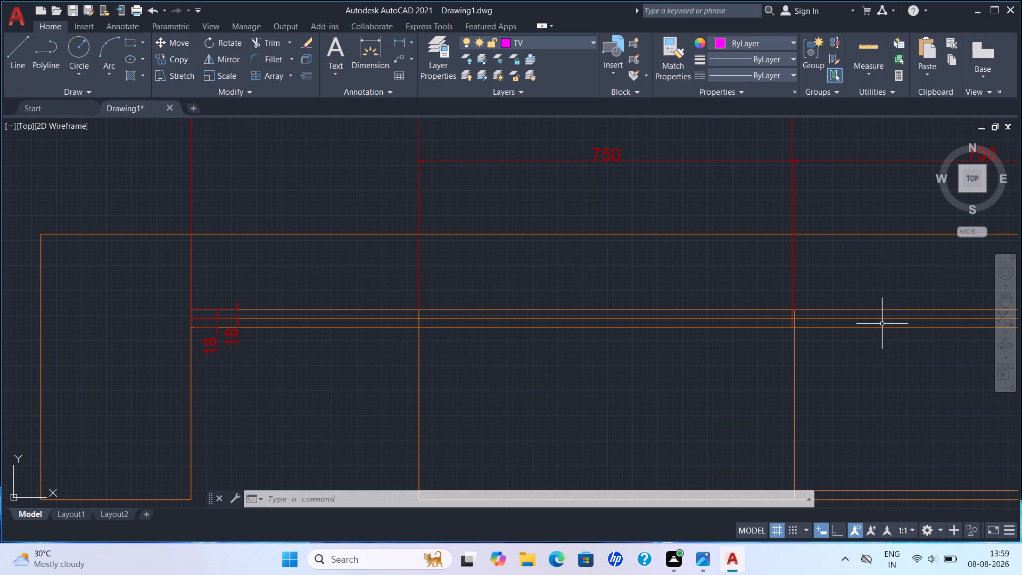
pyautogui.moveTo(1021, 574); pyautogui.dragTo(960, 574, button='right')
pyautogui.scroll(-2, 370, 366)
pyautogui.scroll(-2, 403, 332)
pyautogui.moveTo(465, 344); pyautogui.dragTo(432, 333, button='middle')
pyautogui.scroll(3, 558, 355)
pyautogui.scroll(-2, 545, 346)
pyautogui.moveTo(490, 357); pyautogui.dragTo(557, 368, button='middle')
pyautogui.scroll(1, 586, 324)
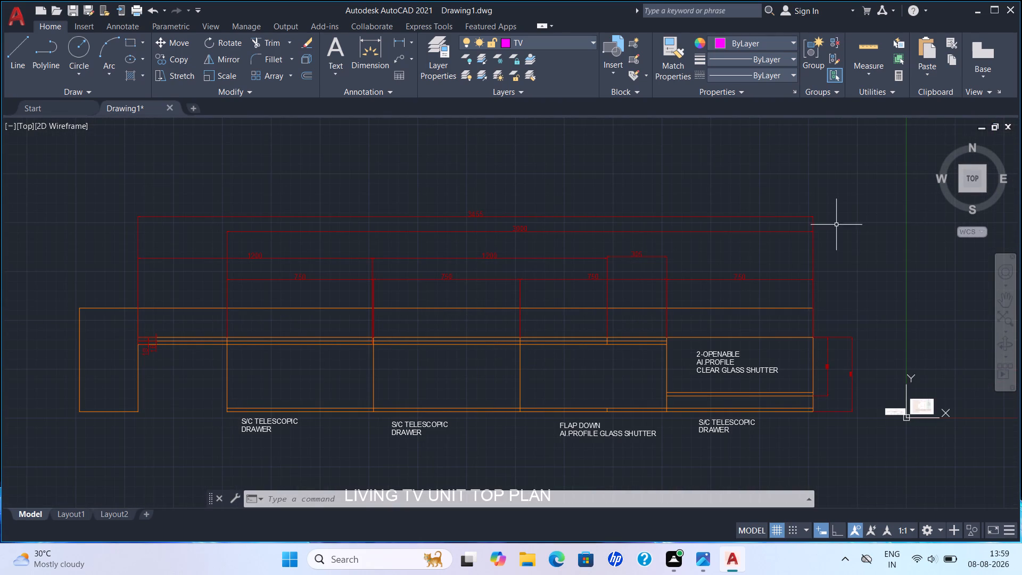
pyautogui.scroll(2, 785, 237)
pyautogui.moveTo(706, 317); pyautogui.dragTo(801, 207, button='middle')
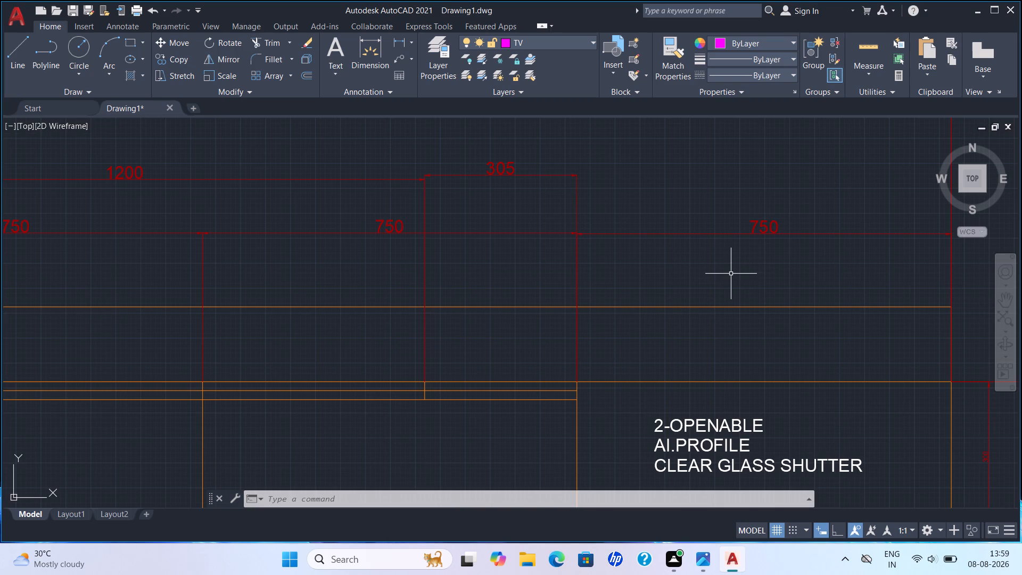
# Hatch the long strip behind the TV unit top plan and the block at its left end with yellow ANSI32.
pyautogui.write('H')
pyautogui.press('space')
pyautogui.scroll(-3, 666, 287)
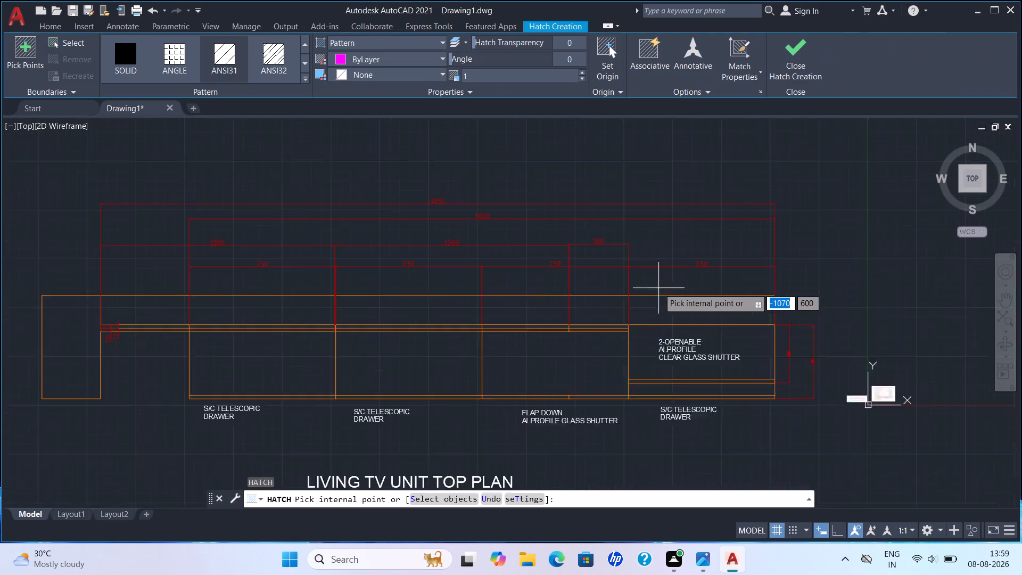
pyautogui.click(638, 297)
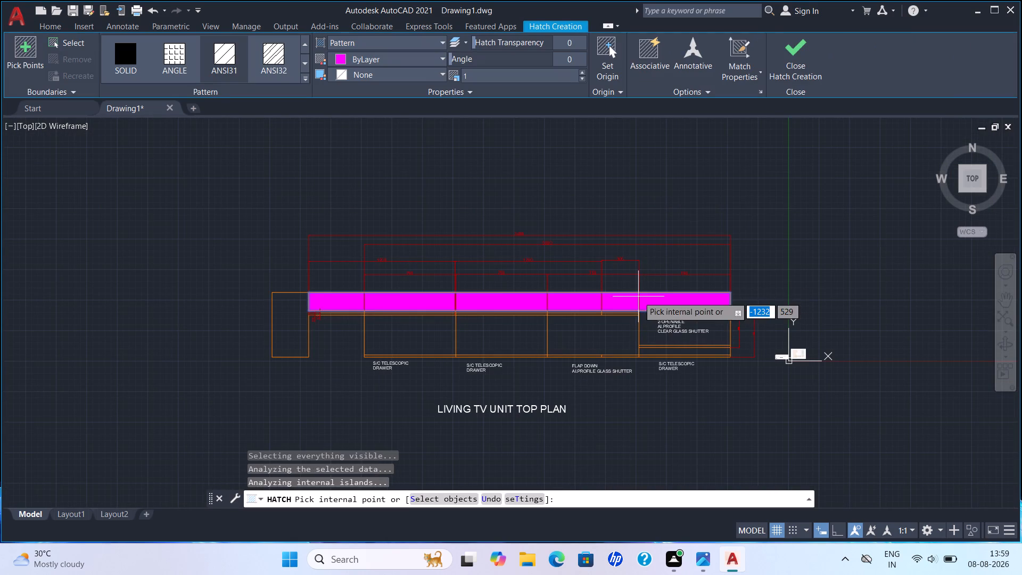
pyautogui.click(300, 321)
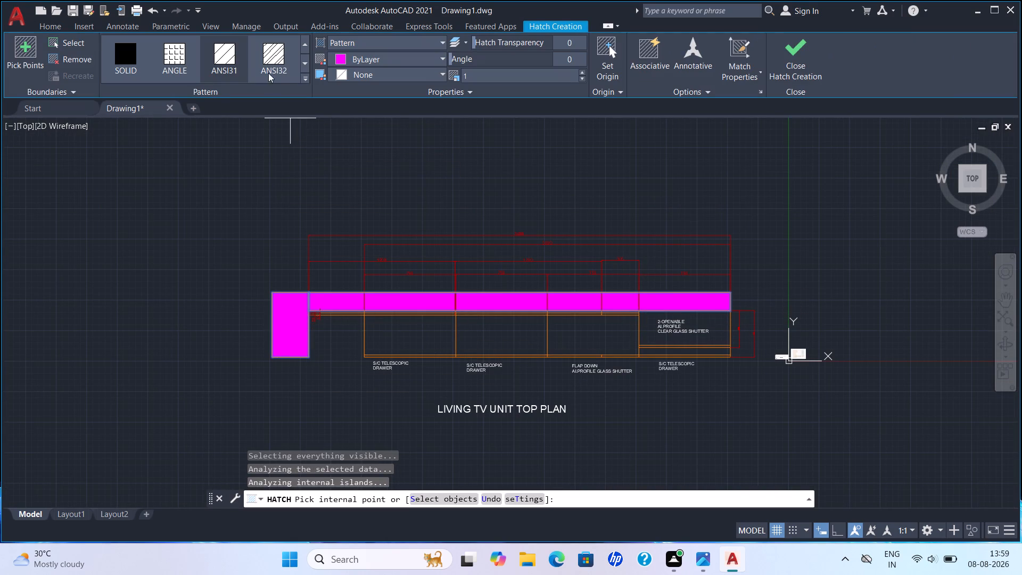
pyautogui.click(290, 44)
pyautogui.click(274, 52)
pyautogui.scroll(2, 362, 116)
pyautogui.click(384, 63)
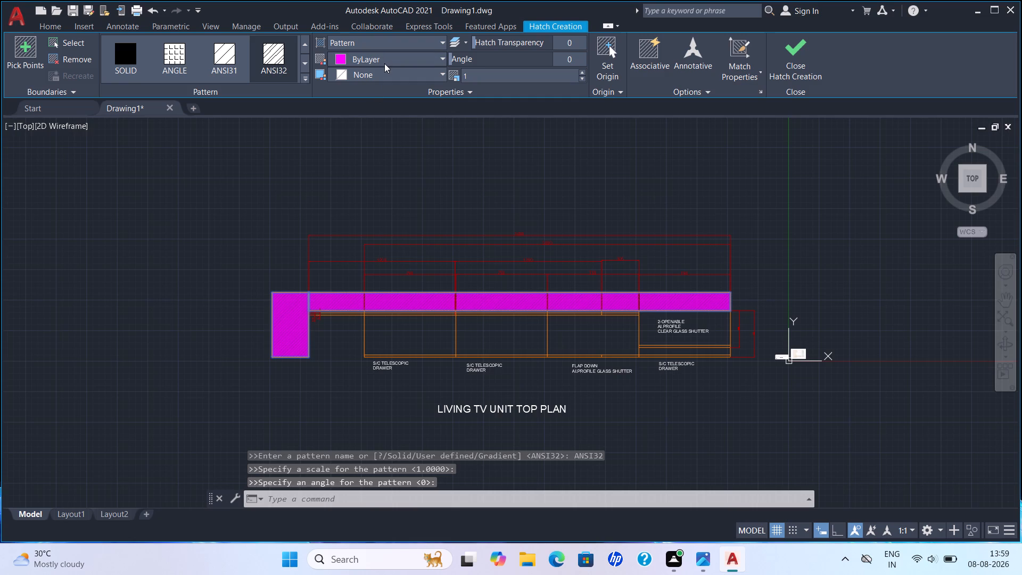
pyautogui.click(351, 198)
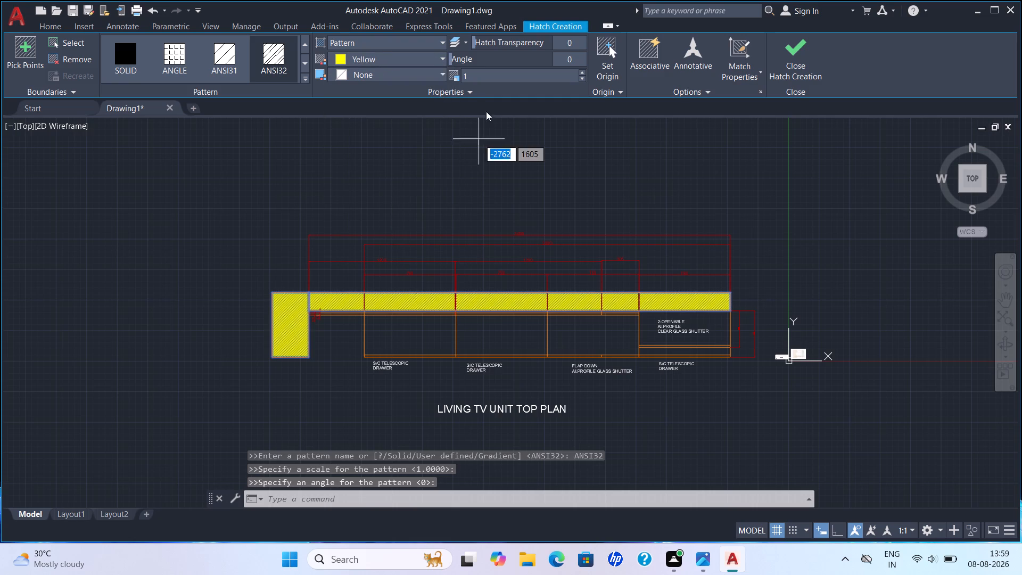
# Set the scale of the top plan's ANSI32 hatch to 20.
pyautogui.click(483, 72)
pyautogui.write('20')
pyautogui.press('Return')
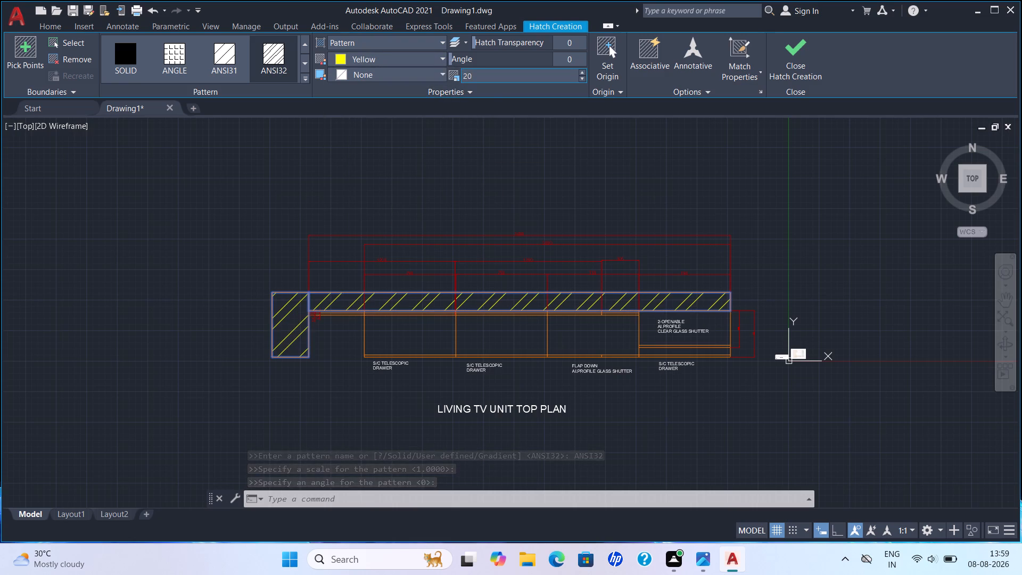
# Set the hatch scale to 10 and finish the top plan's hatch.
pyautogui.click(483, 76)
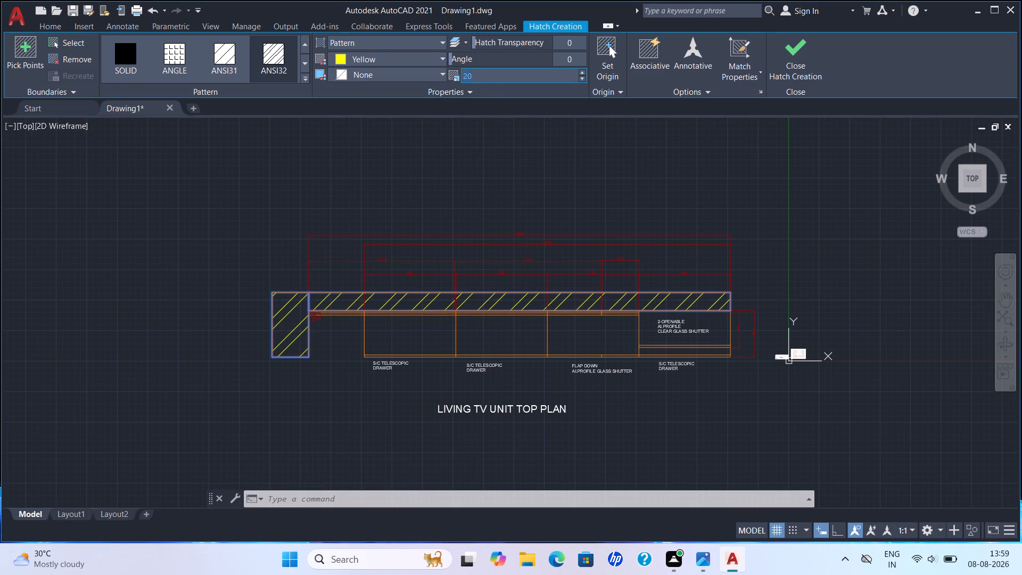
pyautogui.write('10')
pyautogui.press('Return')
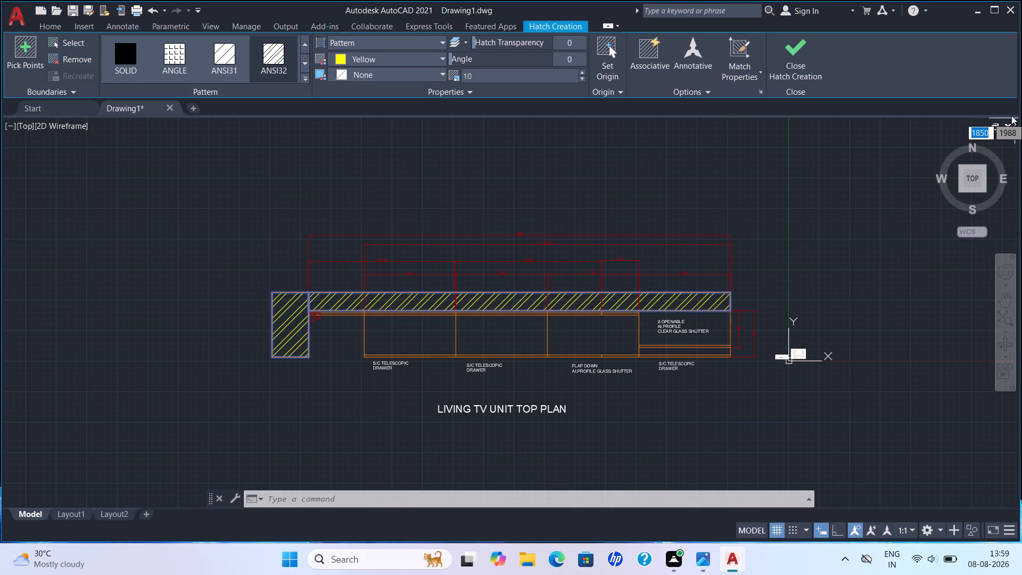
pyautogui.scroll(3, 661, 280)
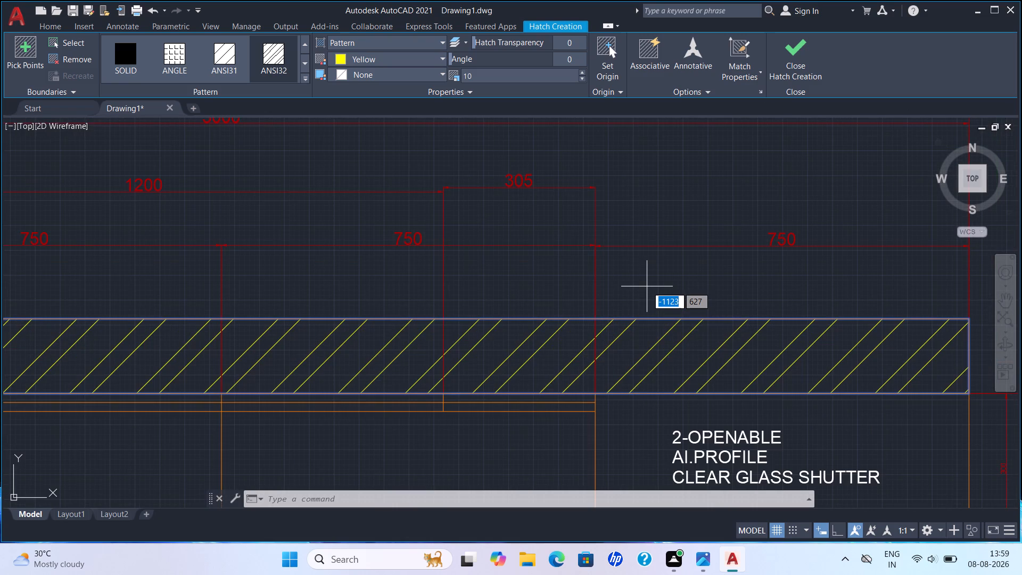
pyautogui.press('Escape')
pyautogui.press('Escape')
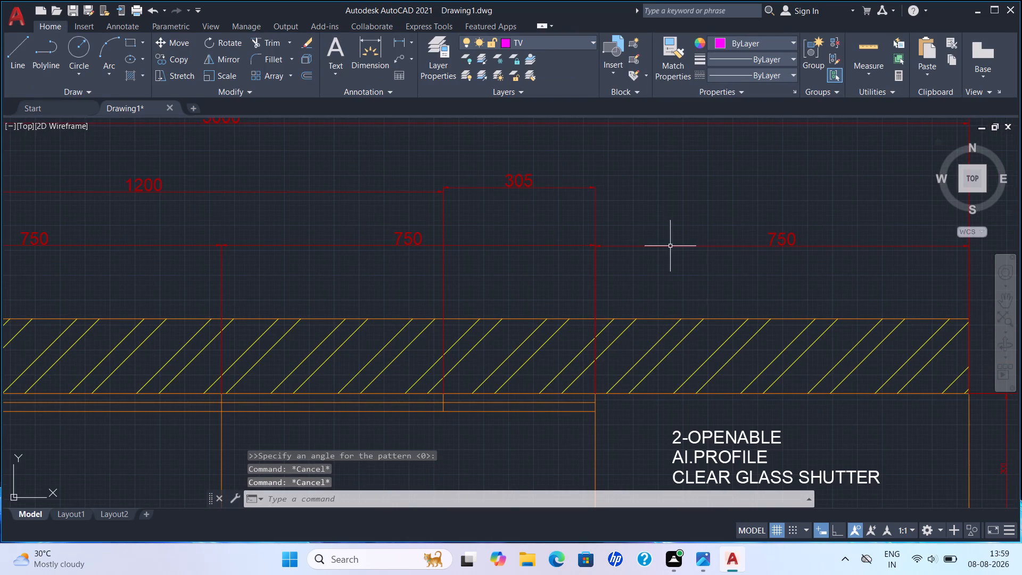
# Select the 305 dimension and all similar dimensions, and change their colour to green.
pyautogui.click(528, 208)
pyautogui.click(494, 161)
pyautogui.rightClick(494, 161)
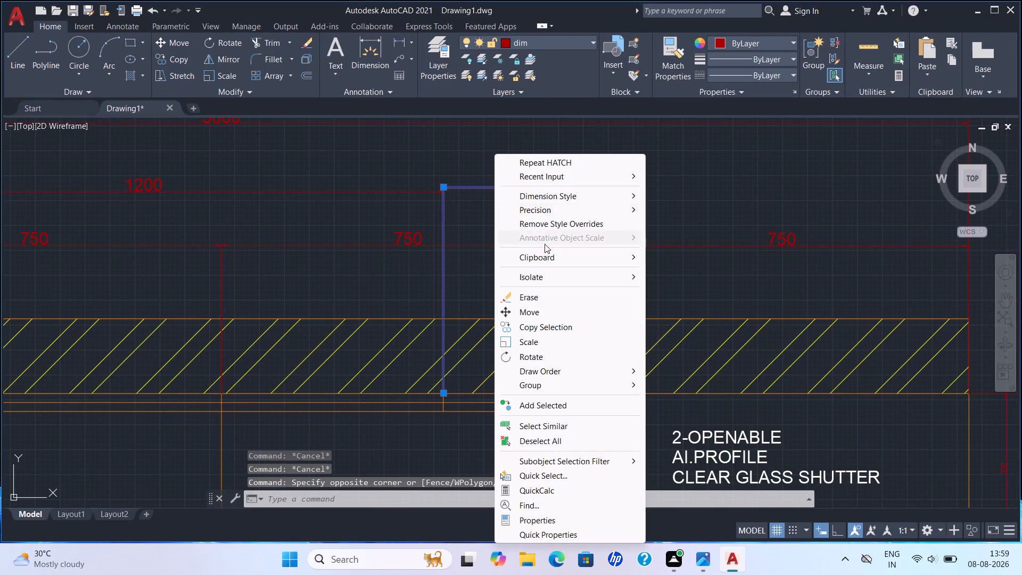
pyautogui.click(543, 428)
pyautogui.scroll(-1, 493, 343)
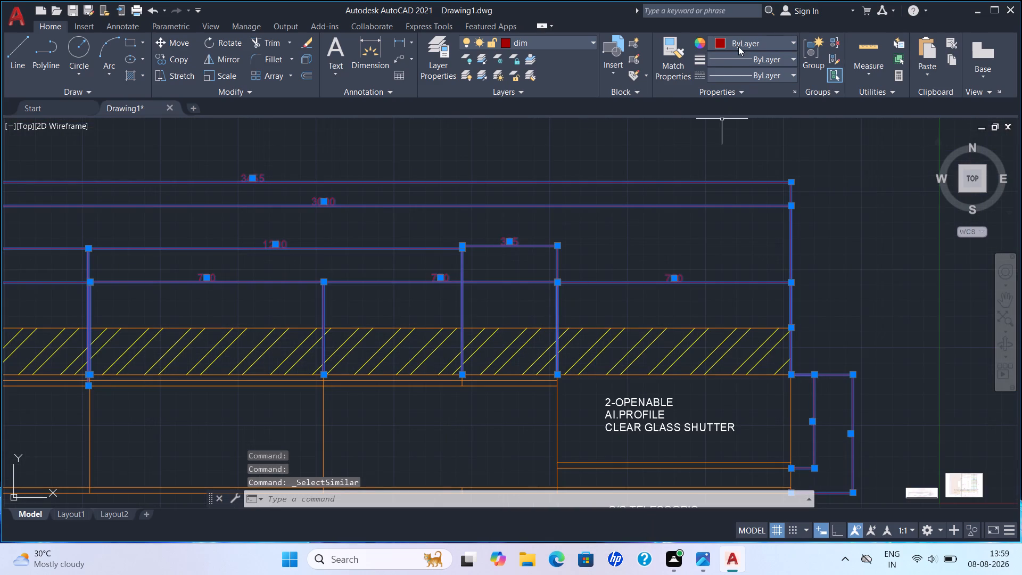
pyautogui.click(738, 46)
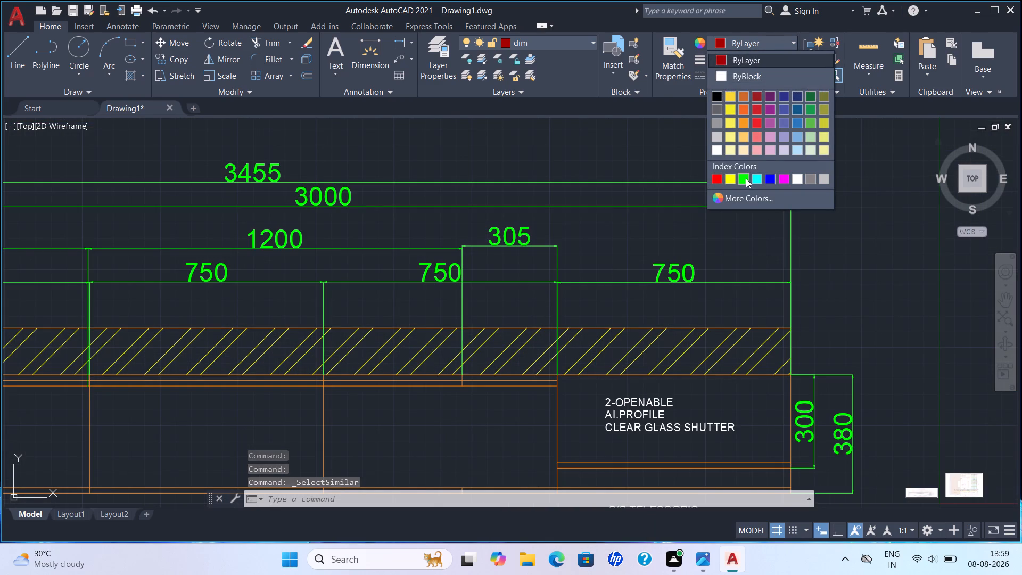
pyautogui.click(746, 178)
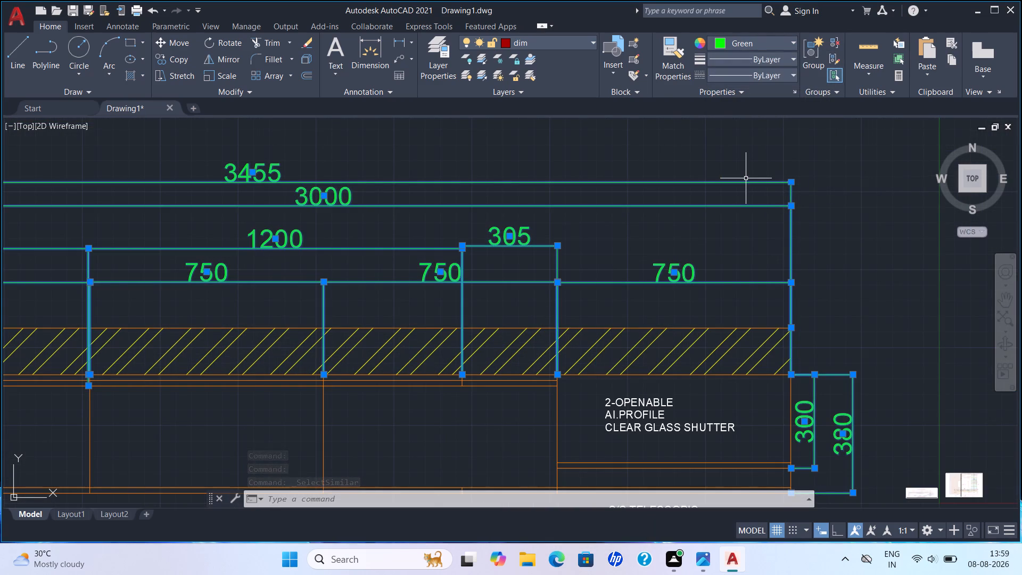
pyautogui.press('Escape')
pyautogui.press('Escape')
pyautogui.scroll(-1, 586, 188)
pyautogui.moveTo(586, 188); pyautogui.dragTo(611, 197, button='middle')
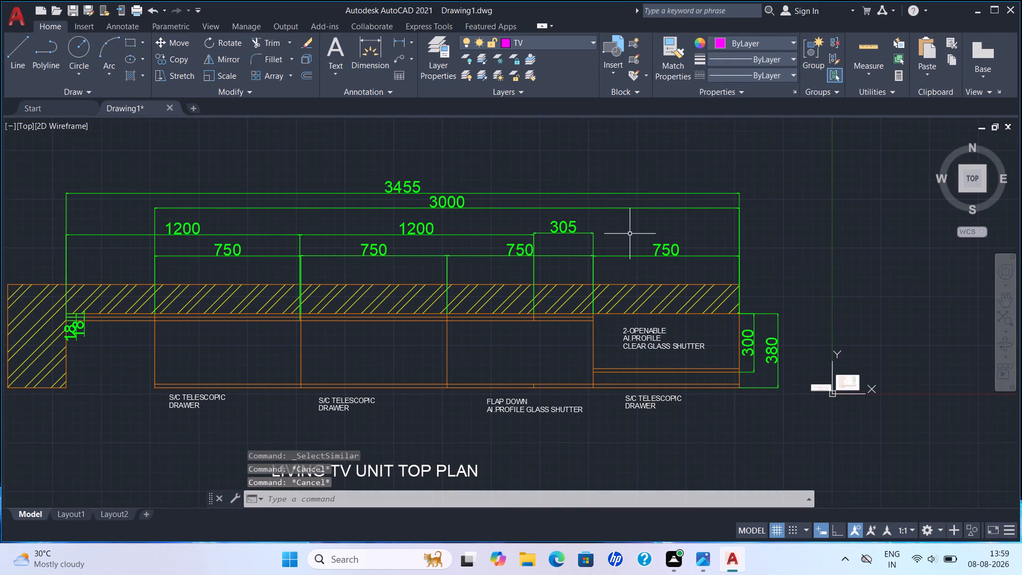
# In the ISO-25 dimension style, turn on fixed length extension lines and set extension beyond dimension lines, origin offset and length to 3.
pyautogui.write('D')
pyautogui.press('space')
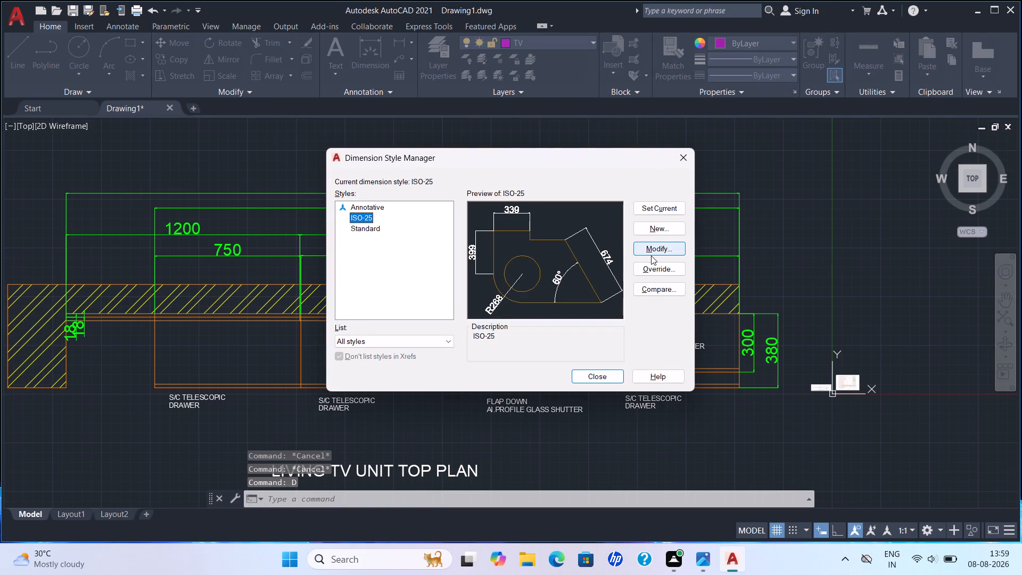
pyautogui.click(651, 256)
pyautogui.moveTo(549, 113); pyautogui.dragTo(755, 113)
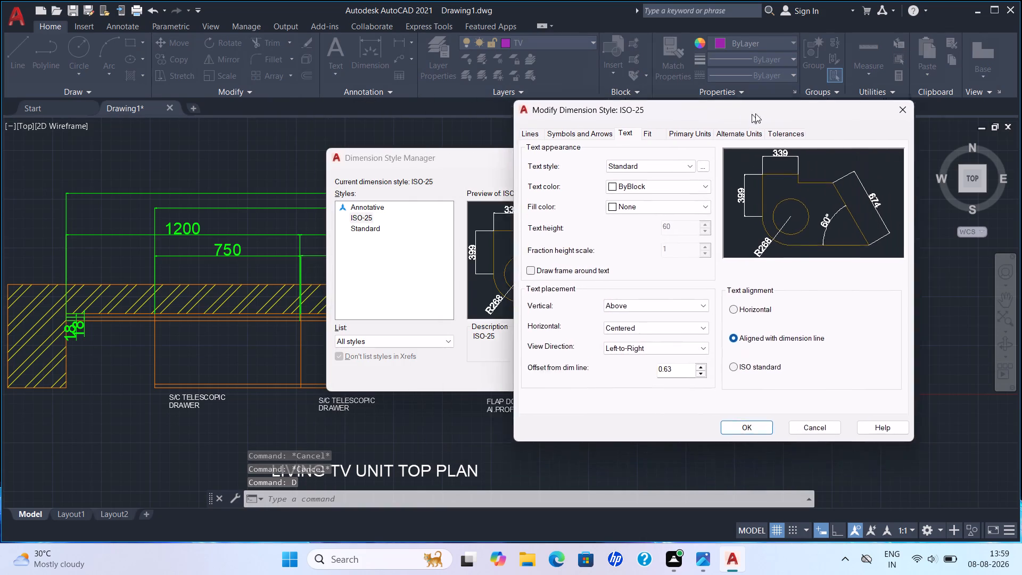
pyautogui.moveTo(755, 113); pyautogui.dragTo(837, 83)
pyautogui.click(674, 101)
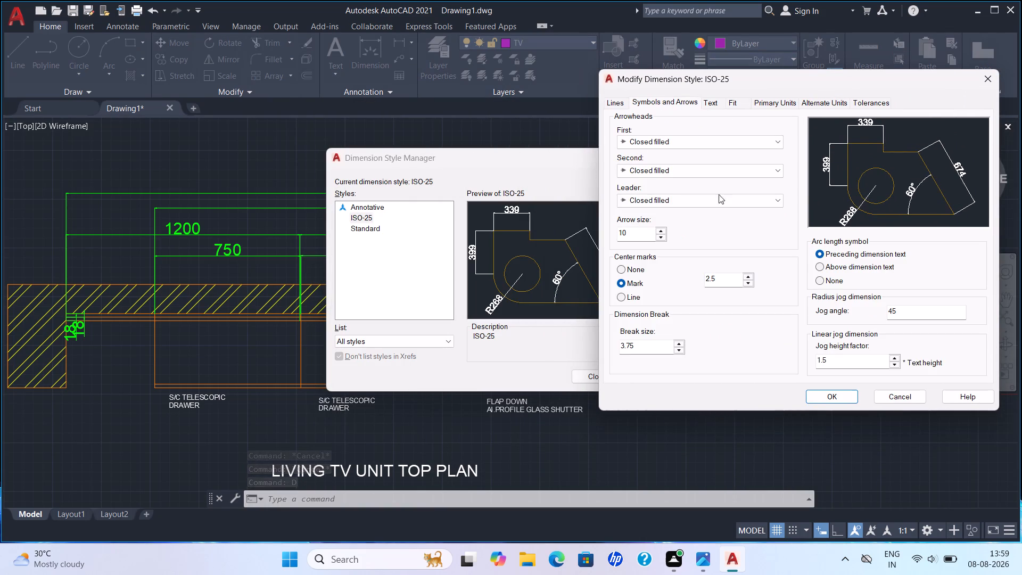
pyautogui.click(610, 103)
pyautogui.moveTo(947, 259); pyautogui.dragTo(924, 254)
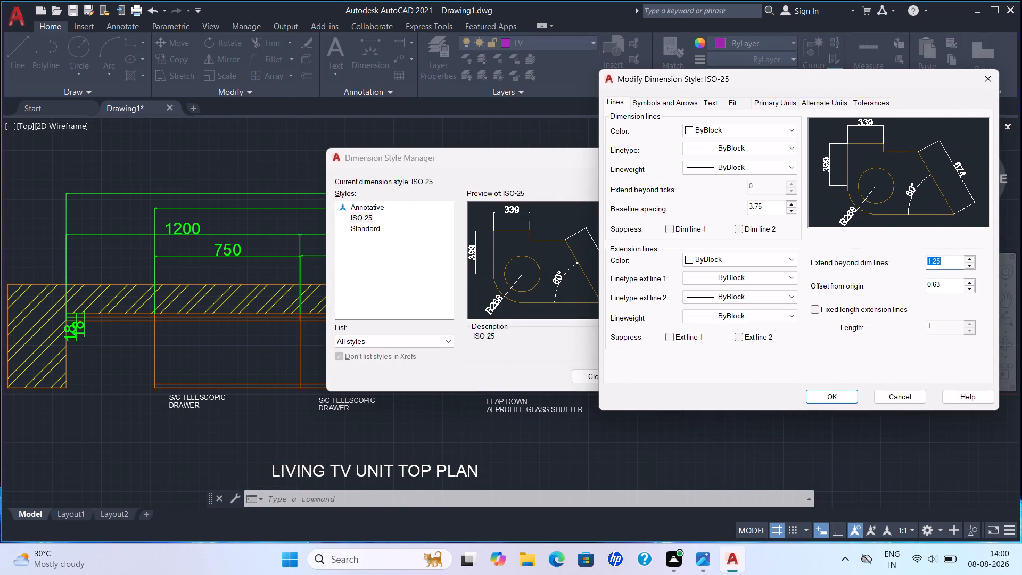
pyautogui.moveTo(924, 254); pyautogui.dragTo(853, 239)
pyautogui.press('3')
pyautogui.moveTo(952, 280); pyautogui.dragTo(873, 260)
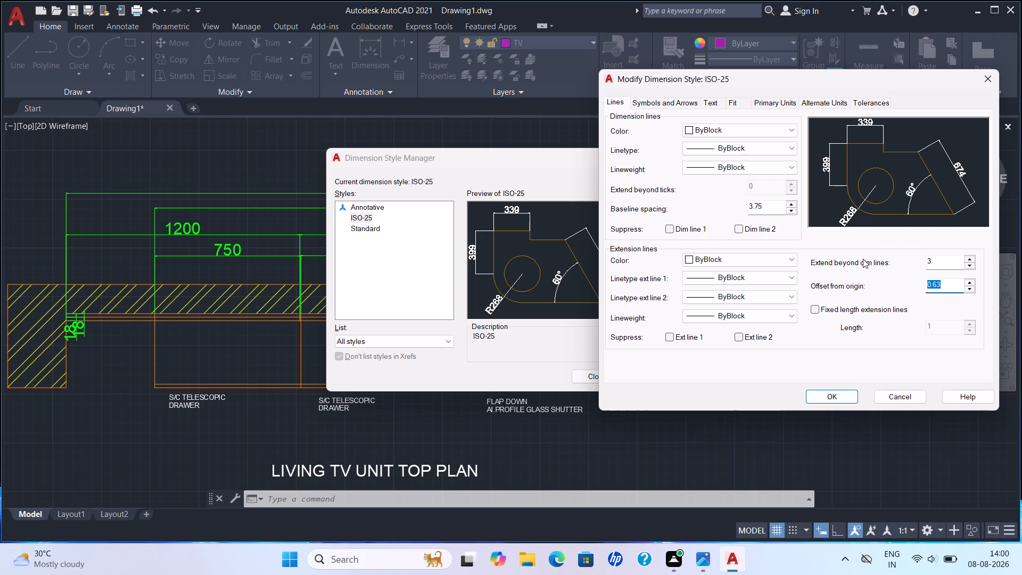
pyautogui.press('3')
pyautogui.click(835, 311)
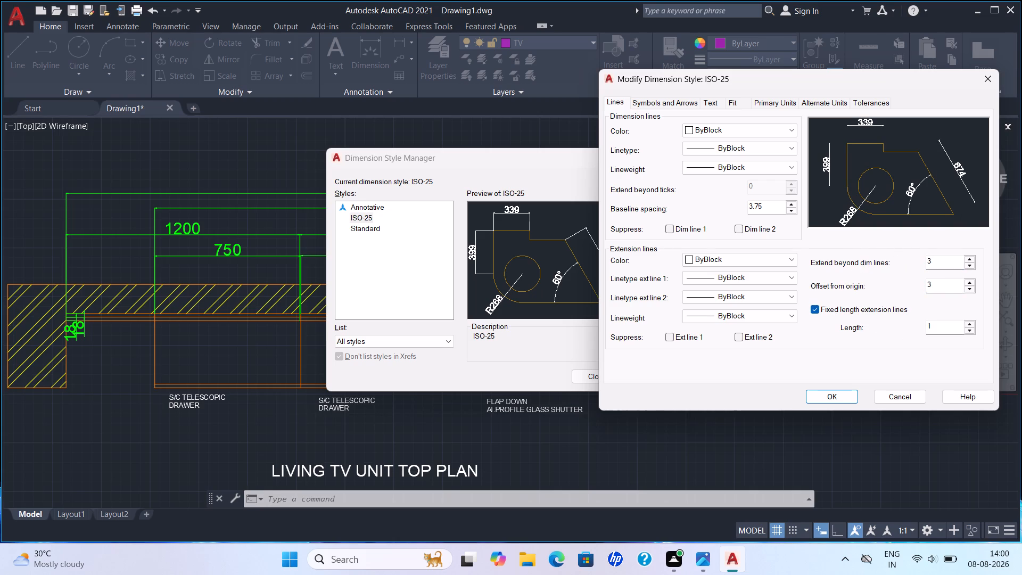
pyautogui.moveTo(938, 330); pyautogui.dragTo(875, 316)
pyautogui.press('3')
pyautogui.press('Return')
pyautogui.click(829, 396)
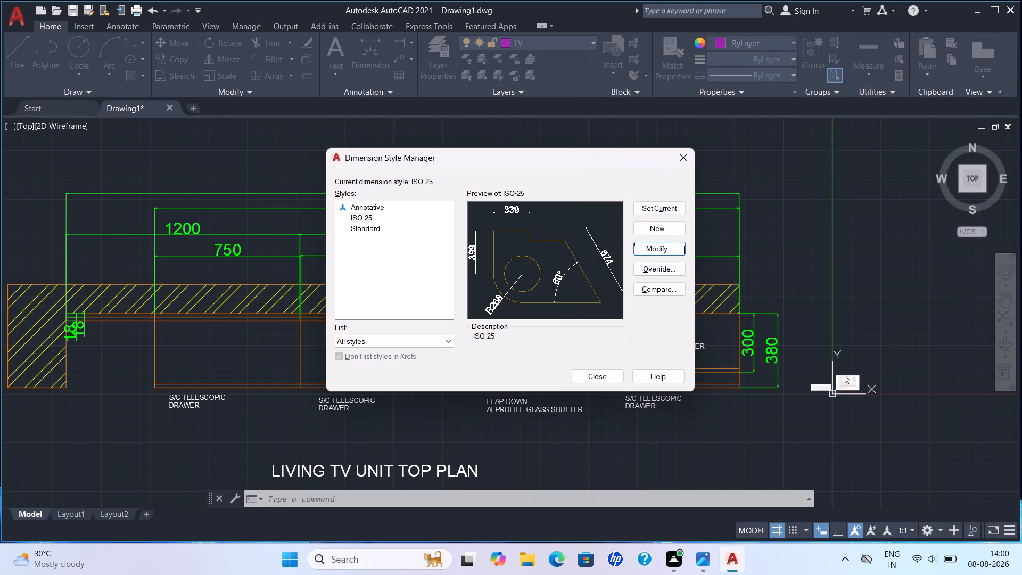
pyautogui.click(598, 376)
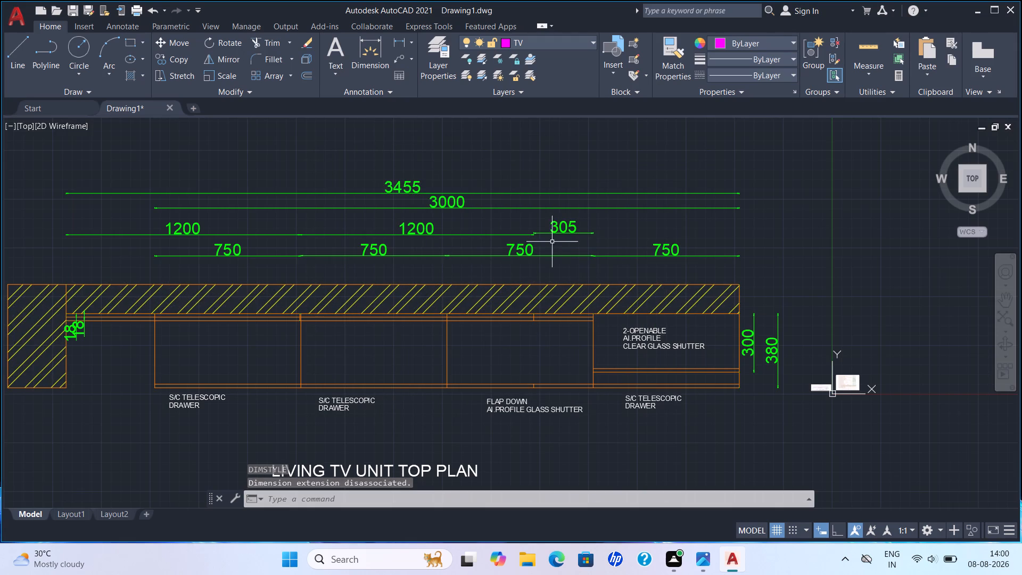
# Set ISO-25's extension beyond dimension lines, offset from origin and fixed extension line length to 8 each.
pyautogui.press('Return')
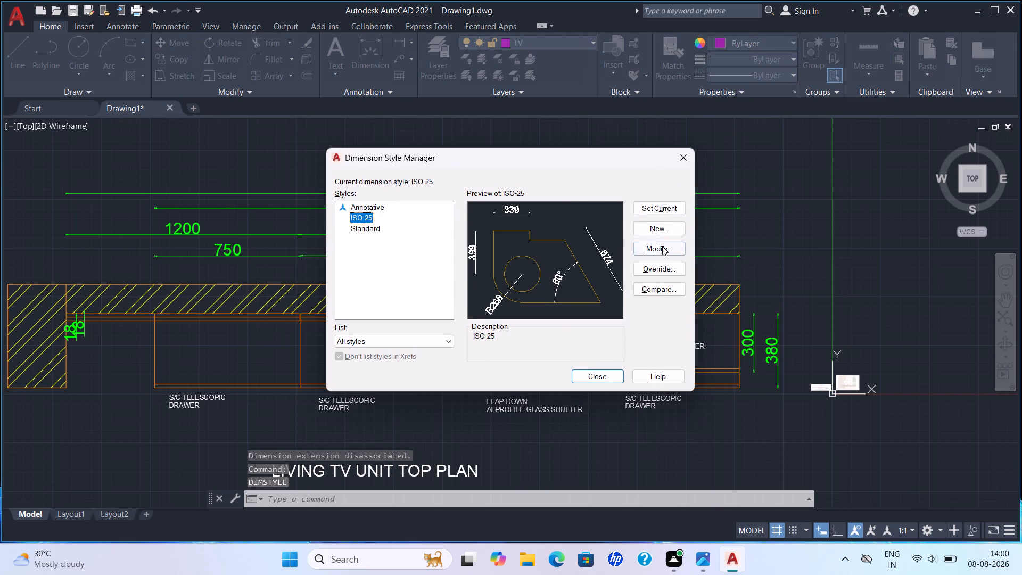
pyautogui.click(662, 246)
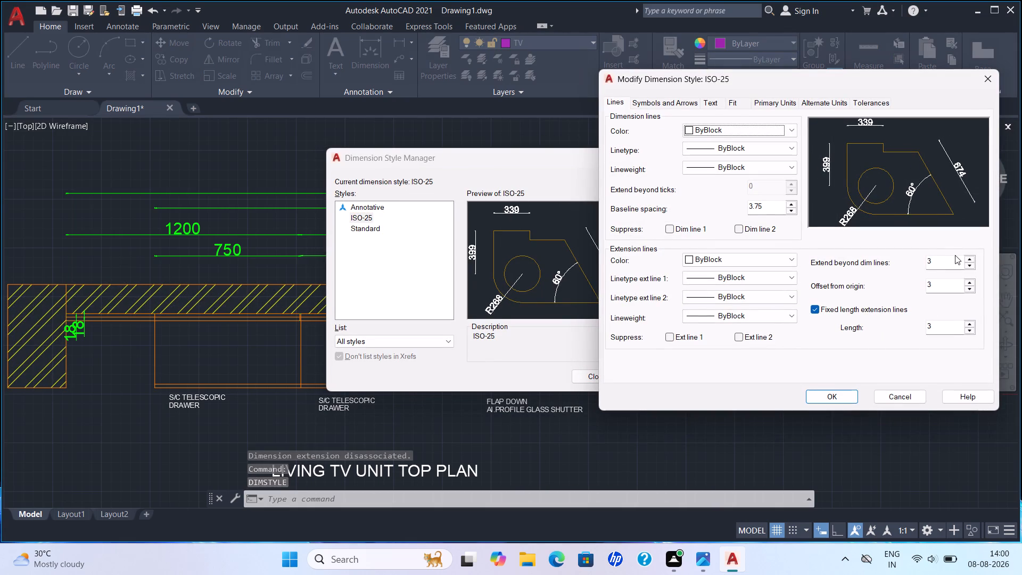
pyautogui.moveTo(955, 255); pyautogui.dragTo(915, 257)
pyautogui.moveTo(944, 265); pyautogui.dragTo(887, 250)
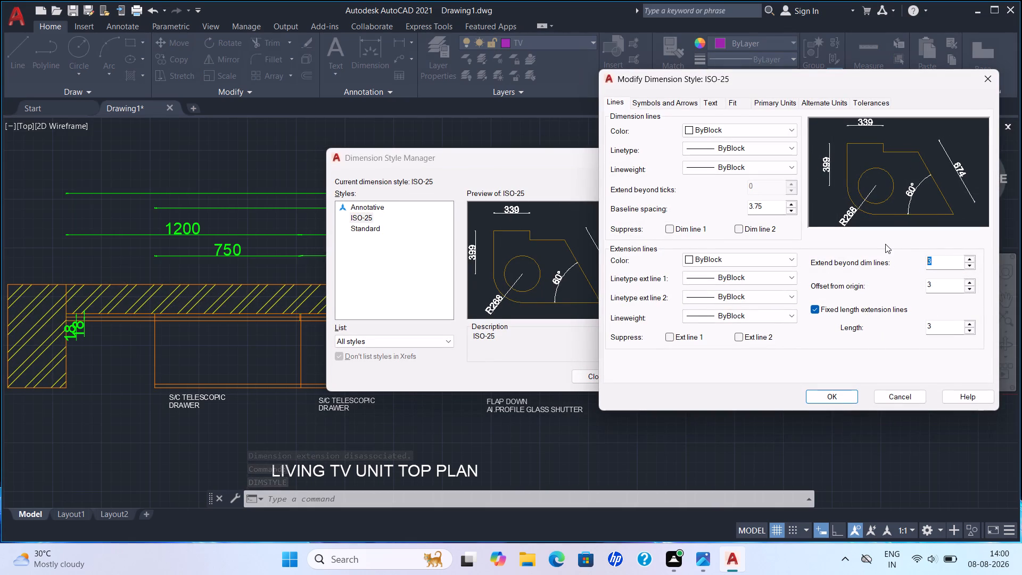
pyautogui.press('8')
pyautogui.moveTo(945, 285); pyautogui.dragTo(900, 278)
pyautogui.press('8')
pyautogui.moveTo(943, 331); pyautogui.dragTo(900, 326)
pyautogui.press('8')
pyautogui.click(828, 397)
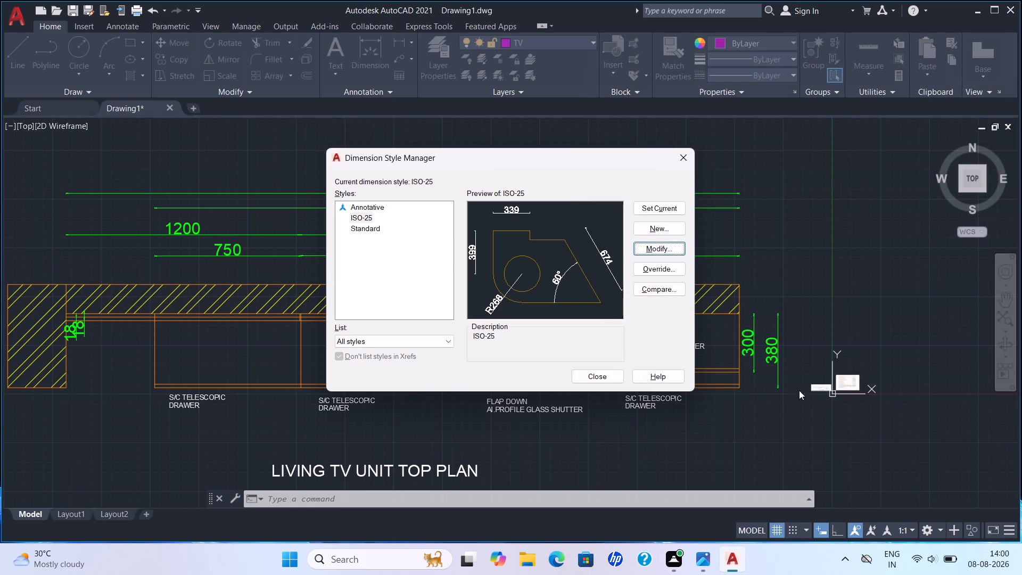
pyautogui.click(601, 374)
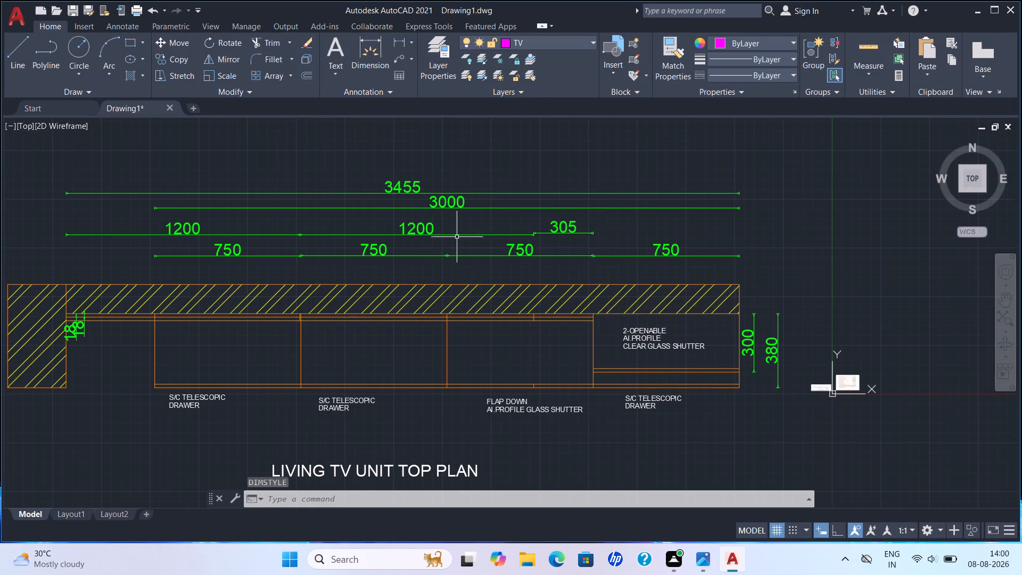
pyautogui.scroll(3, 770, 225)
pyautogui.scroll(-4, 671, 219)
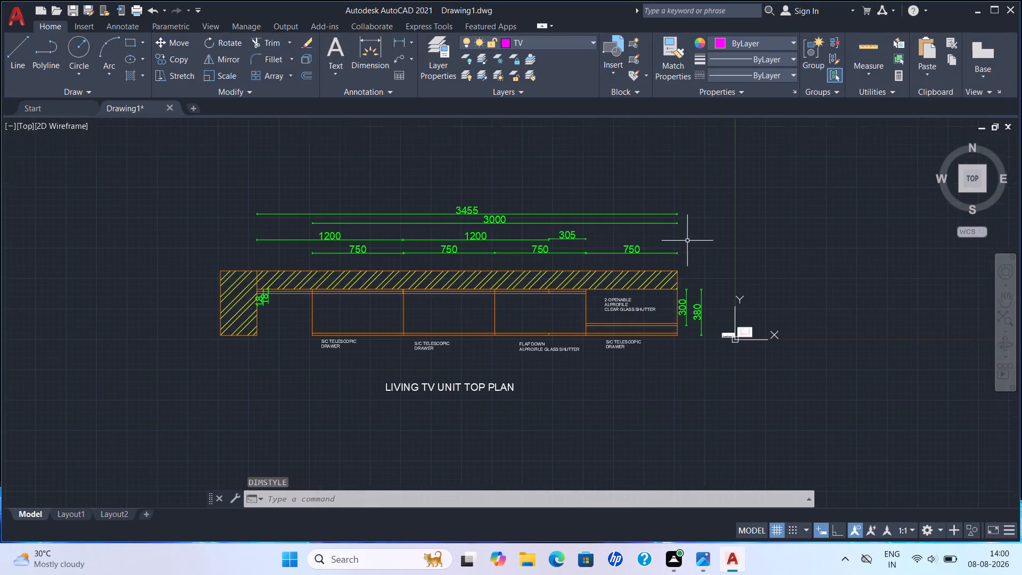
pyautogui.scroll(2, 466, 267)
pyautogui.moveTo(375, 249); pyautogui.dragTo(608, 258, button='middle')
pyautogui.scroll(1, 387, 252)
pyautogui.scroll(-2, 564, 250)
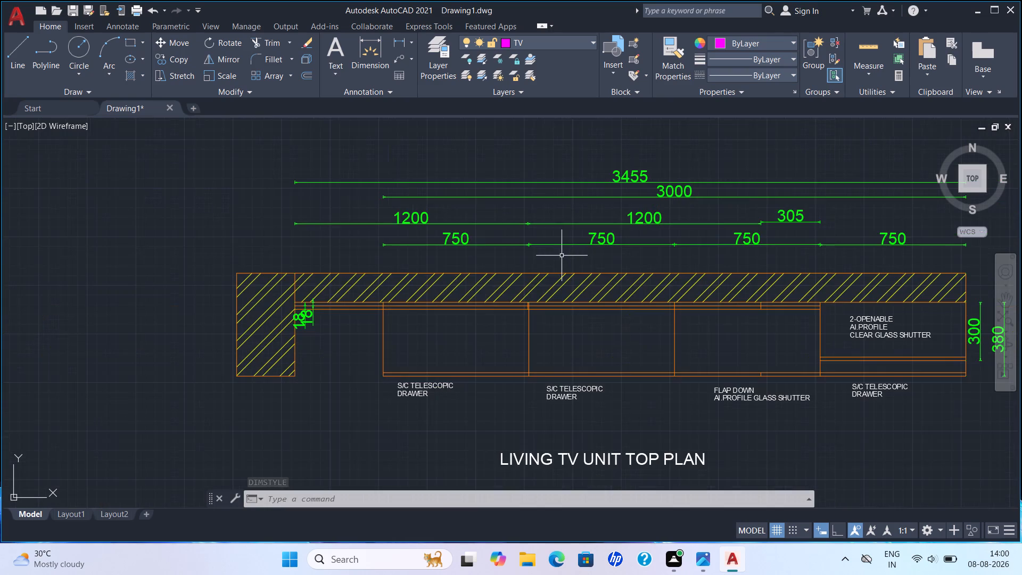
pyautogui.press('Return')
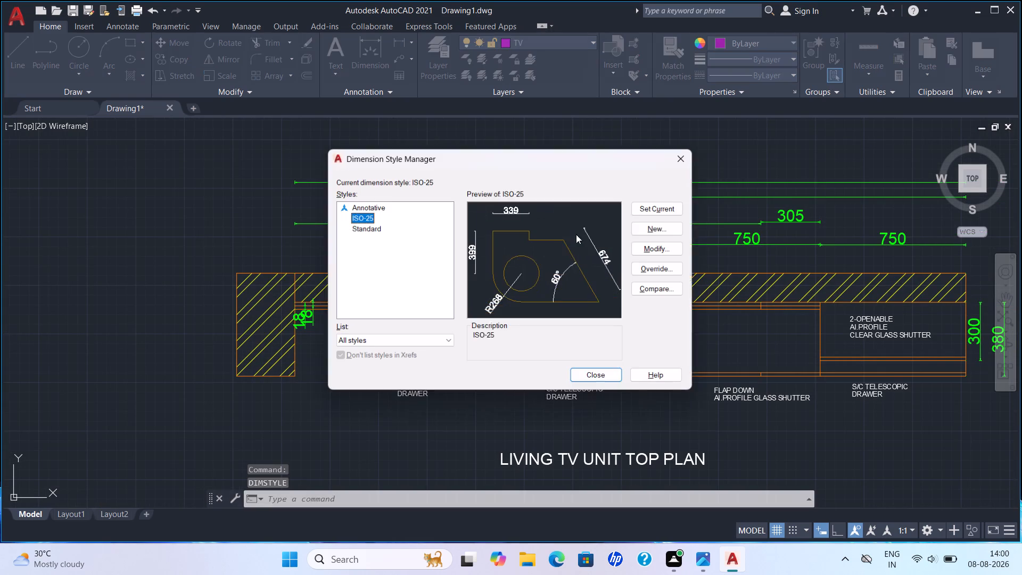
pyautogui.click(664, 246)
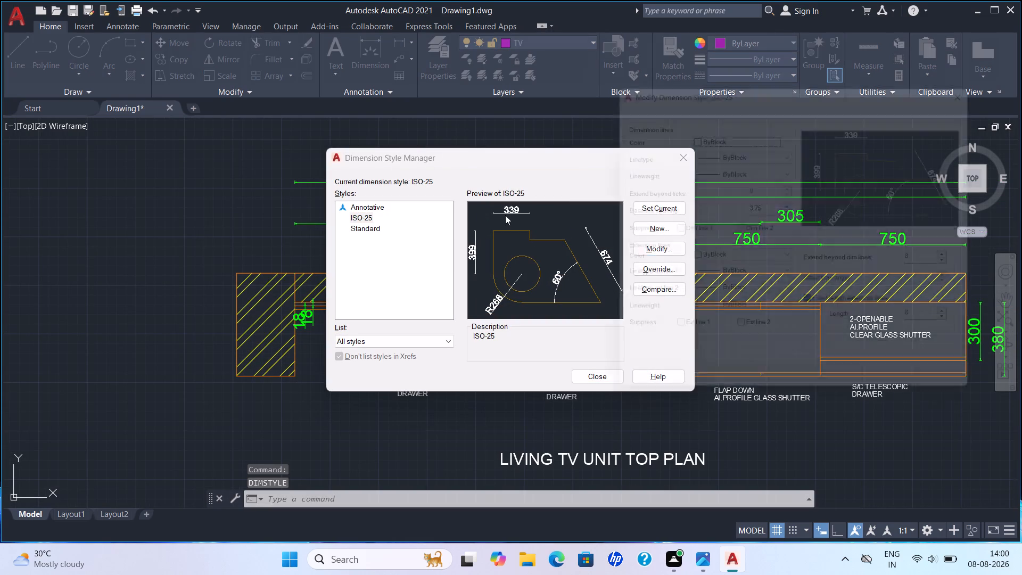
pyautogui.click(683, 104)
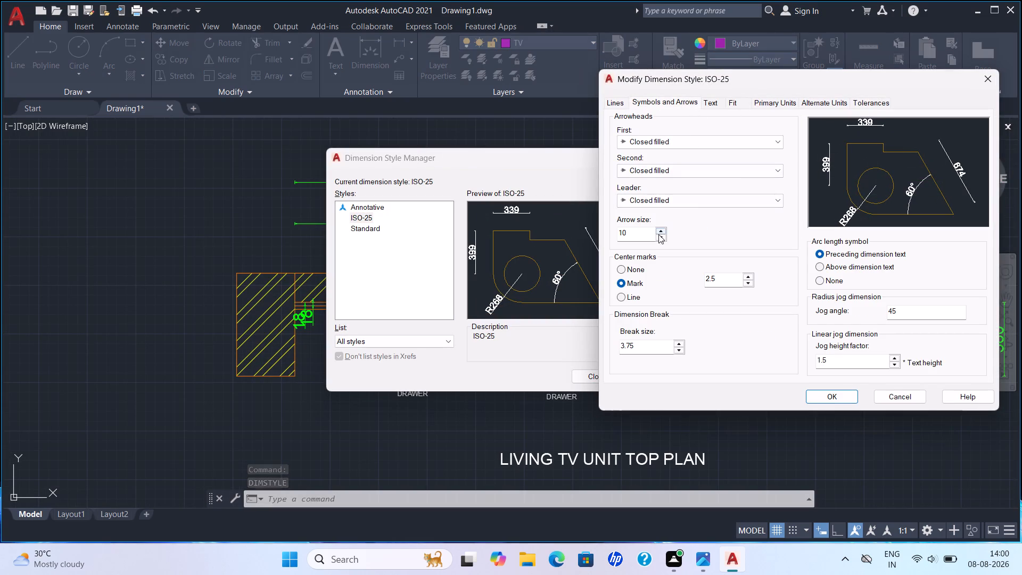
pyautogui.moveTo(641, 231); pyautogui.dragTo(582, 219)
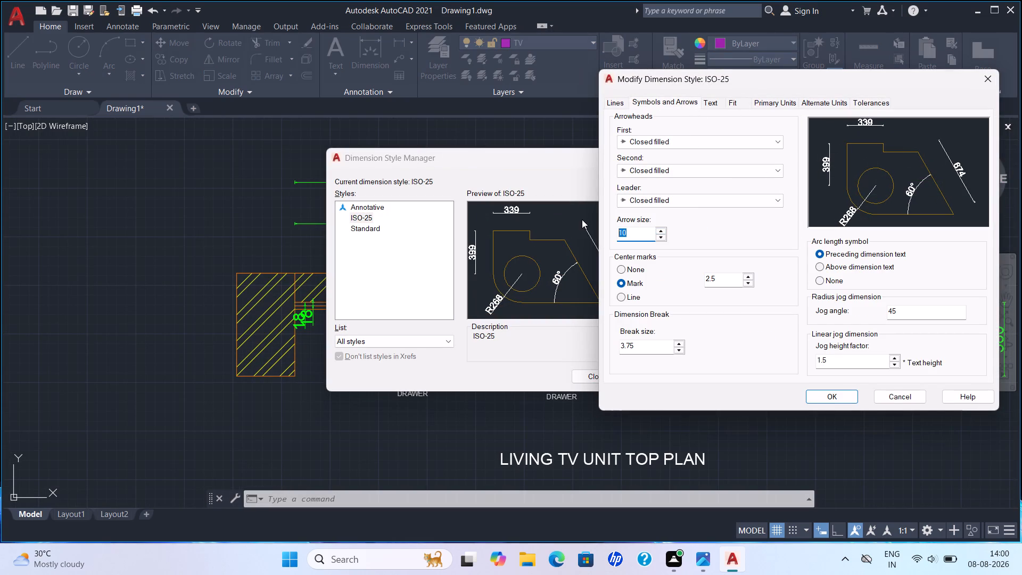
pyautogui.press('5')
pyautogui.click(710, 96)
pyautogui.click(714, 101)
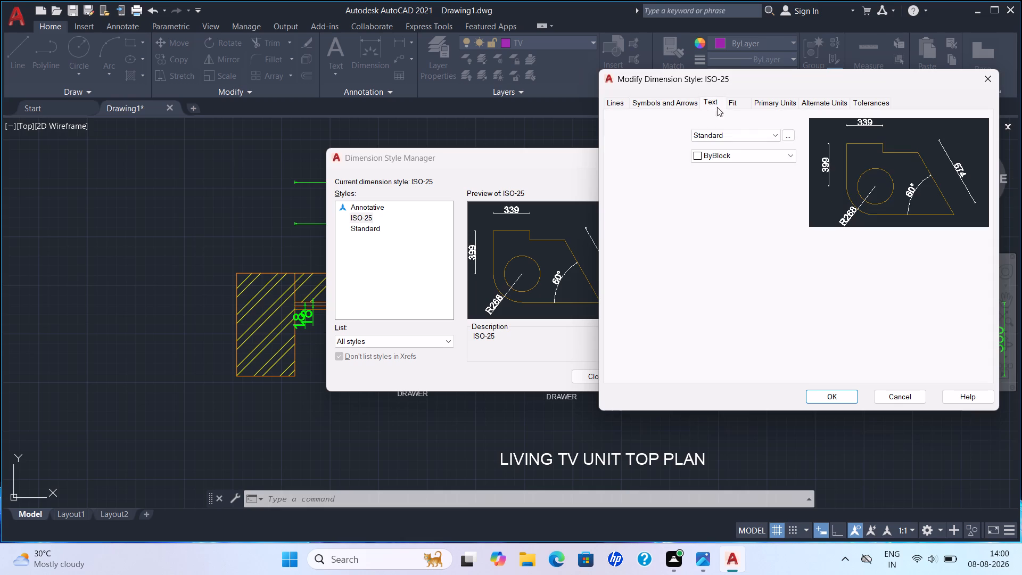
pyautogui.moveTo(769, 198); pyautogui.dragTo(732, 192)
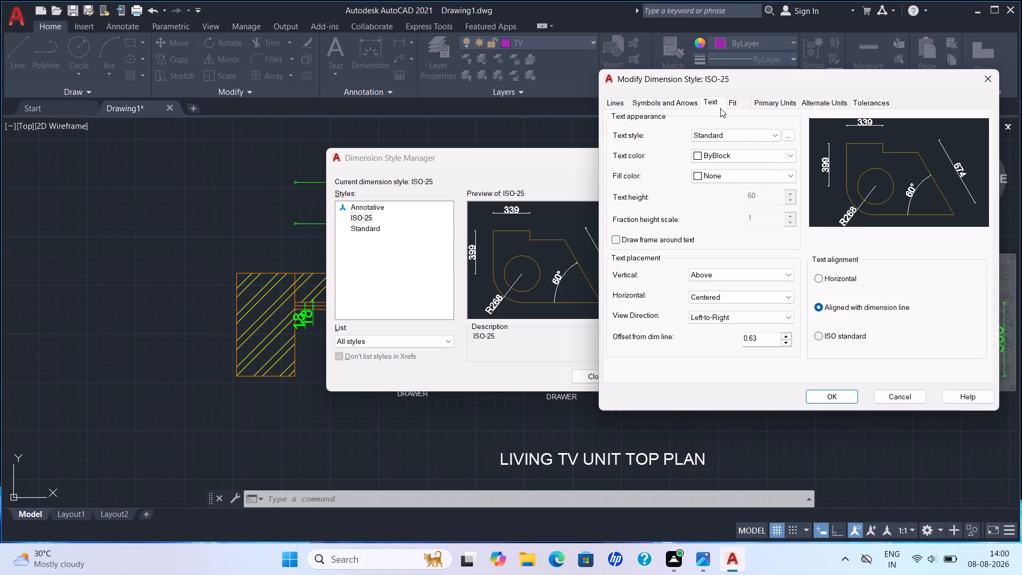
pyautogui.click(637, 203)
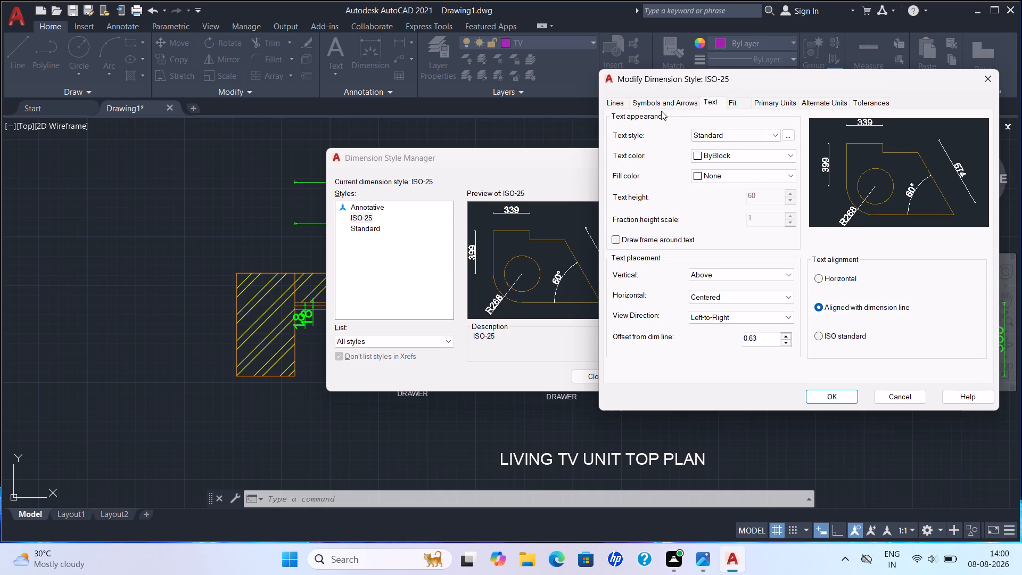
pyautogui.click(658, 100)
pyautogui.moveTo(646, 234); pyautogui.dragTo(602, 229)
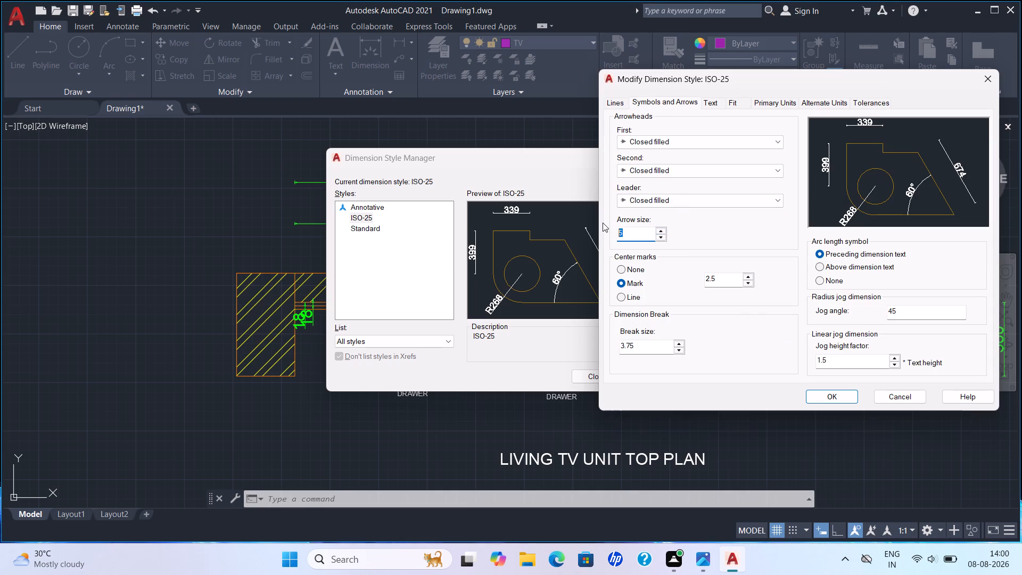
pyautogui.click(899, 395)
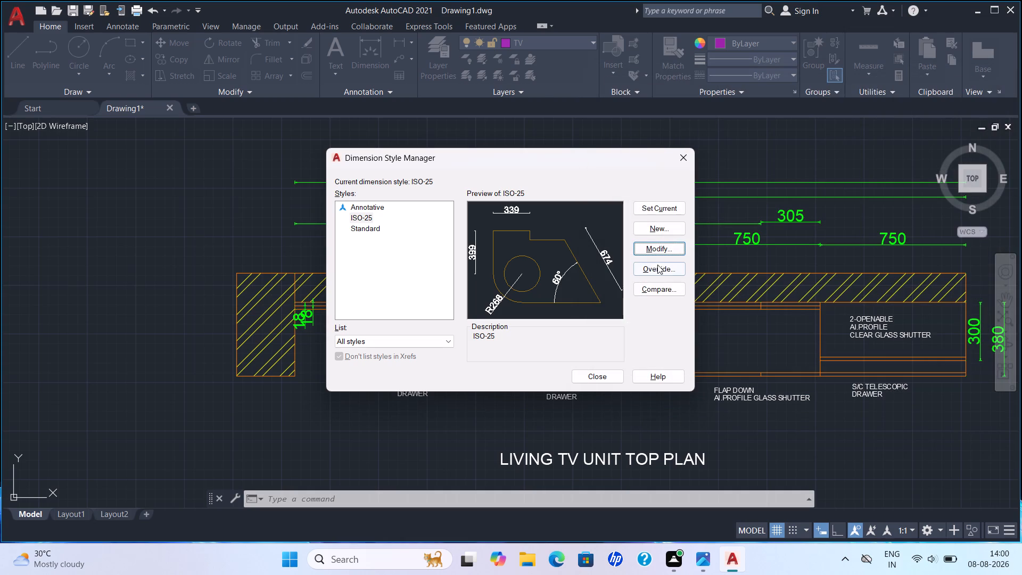
# Set the height of the Standard text style used by the ISO-25 dimensions to 20.
pyautogui.click(649, 253)
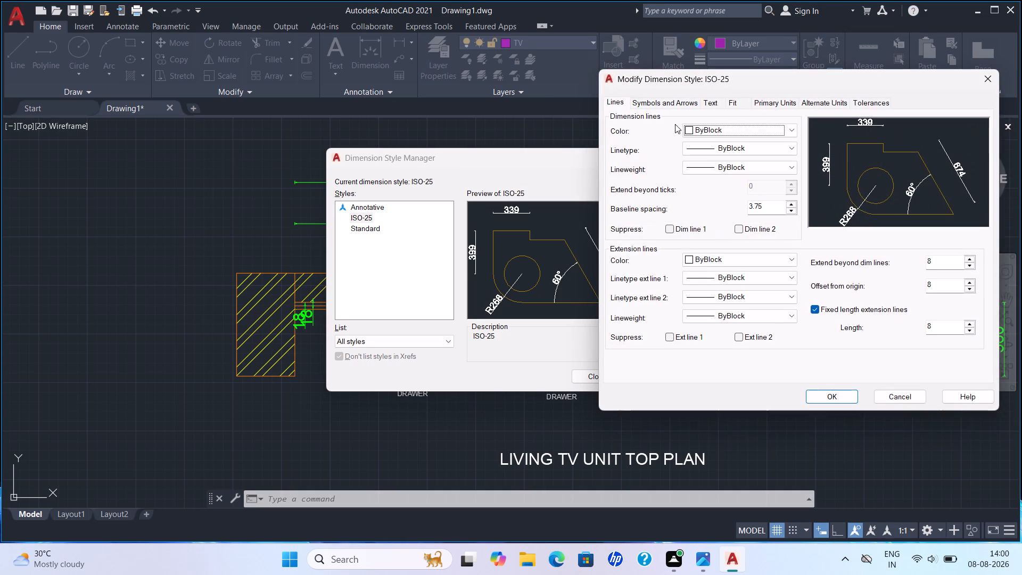
pyautogui.click(653, 104)
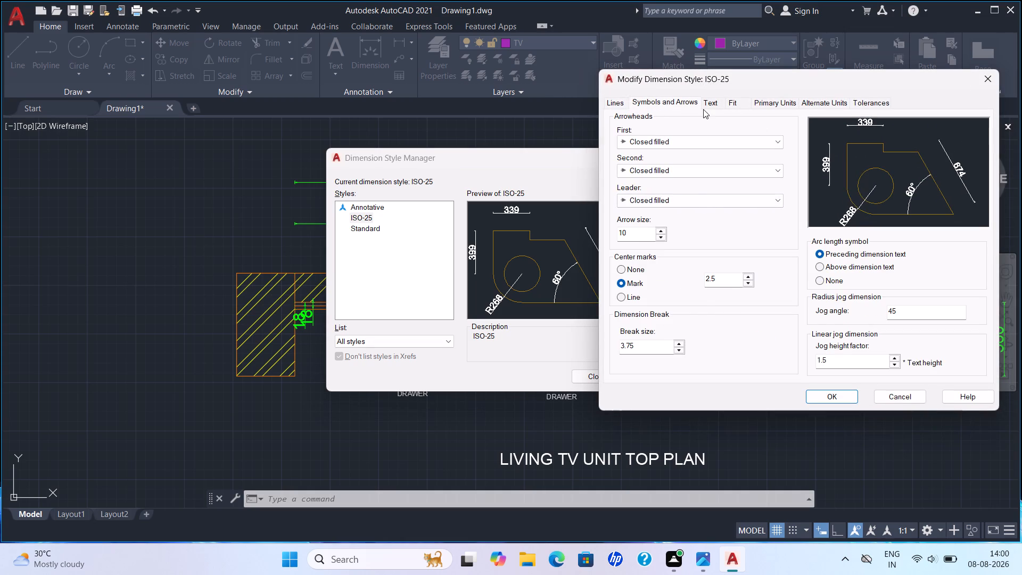
pyautogui.click(703, 109)
pyautogui.click(712, 104)
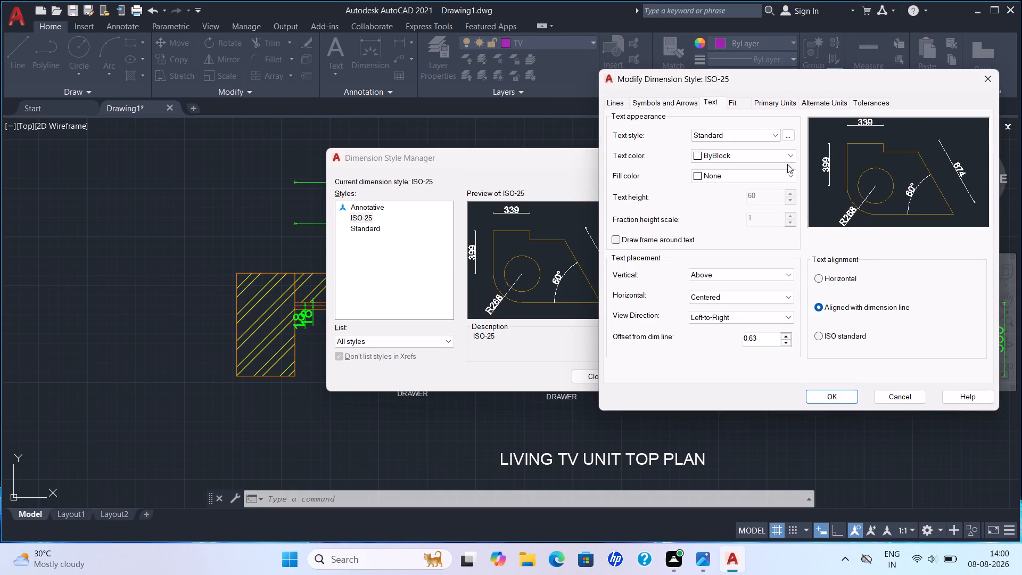
pyautogui.click(782, 134)
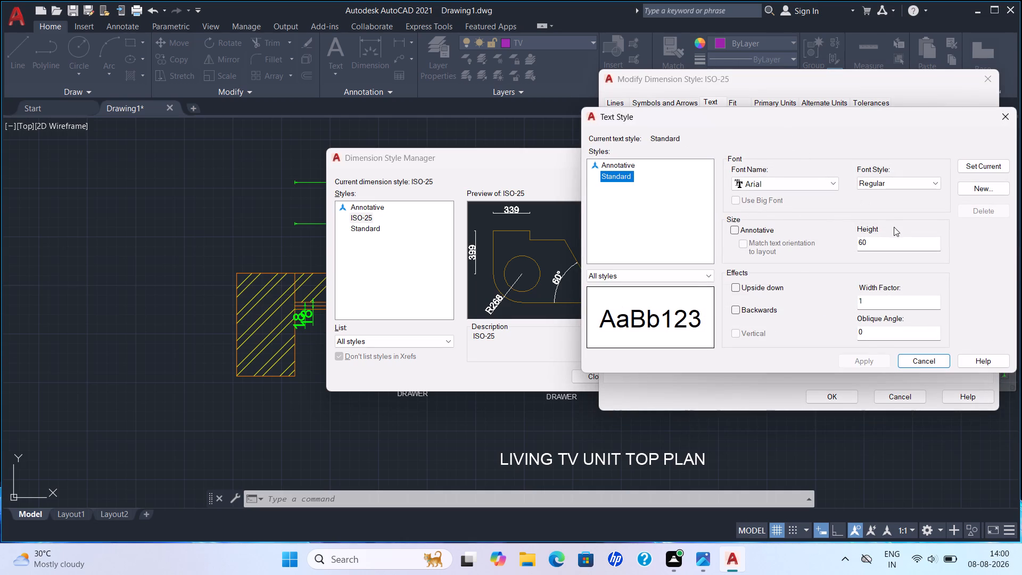
pyautogui.moveTo(886, 242); pyautogui.dragTo(803, 228)
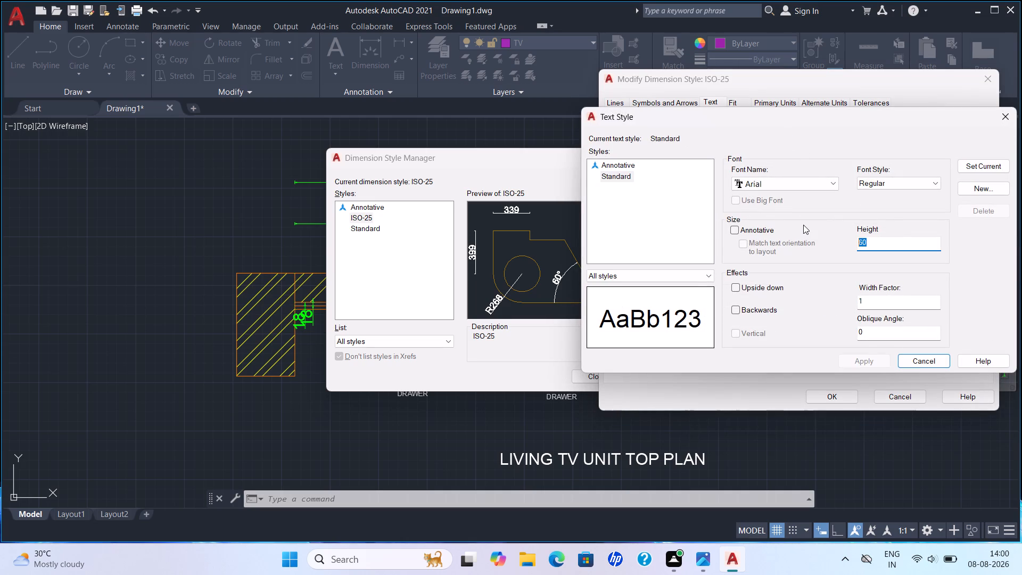
pyautogui.write('20')
pyautogui.click(868, 366)
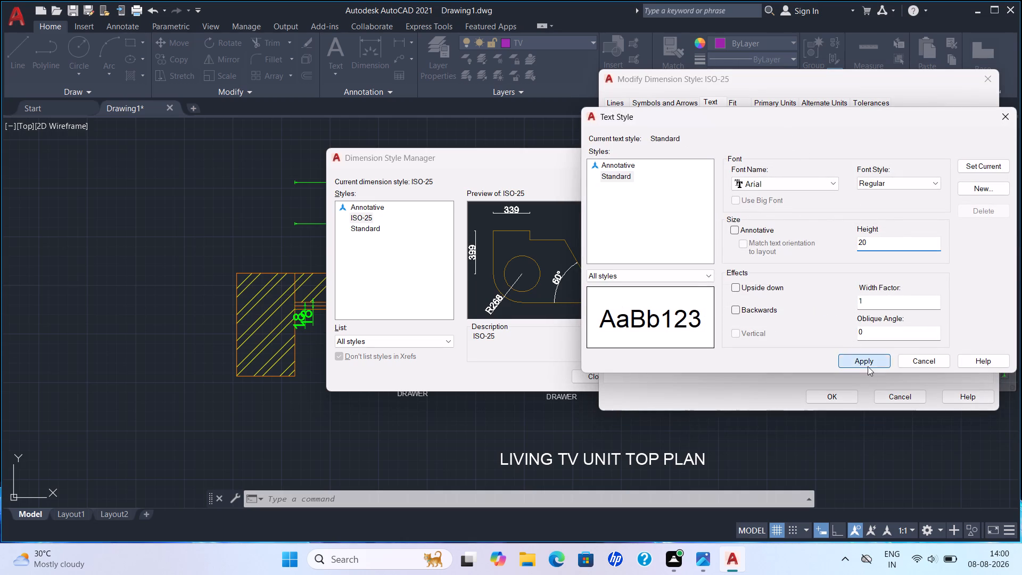
pyautogui.click(917, 364)
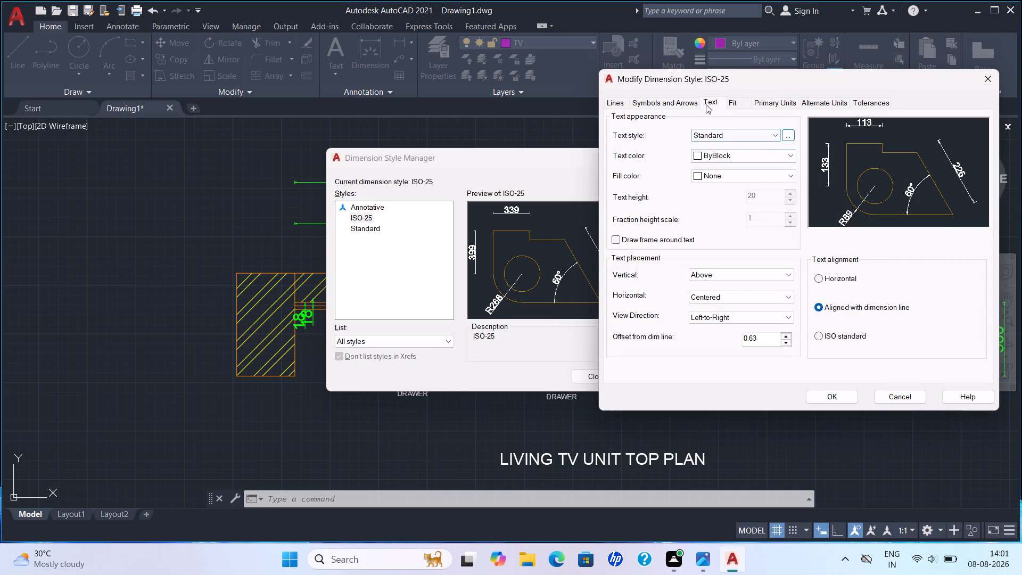
# Set the ISO-25 arrow size to 20 and finish modifying the dimension style.
pyautogui.click(702, 102)
pyautogui.click(681, 107)
pyautogui.moveTo(648, 236); pyautogui.dragTo(553, 216)
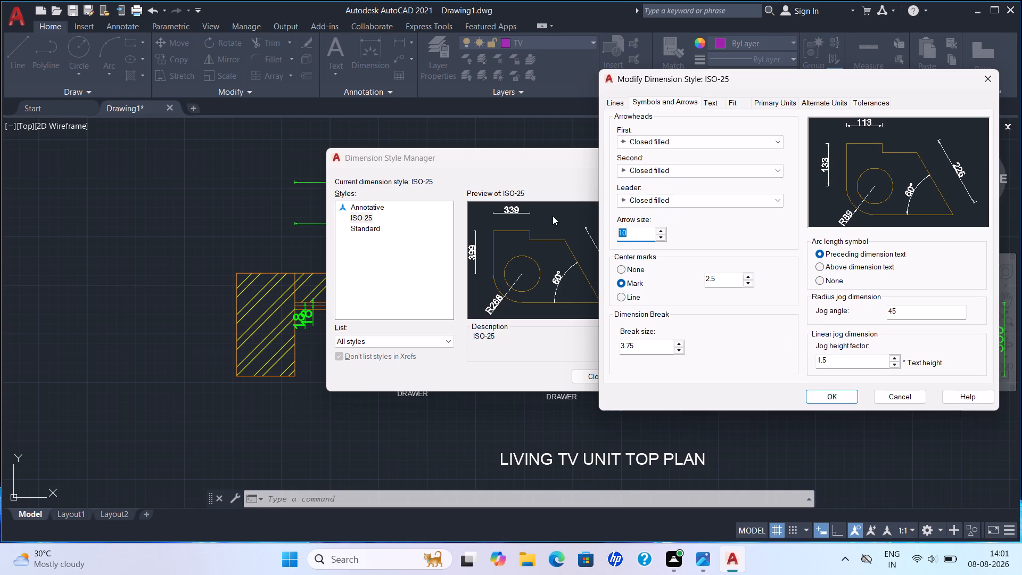
pyautogui.write('20')
pyautogui.press('Return')
pyautogui.click(850, 395)
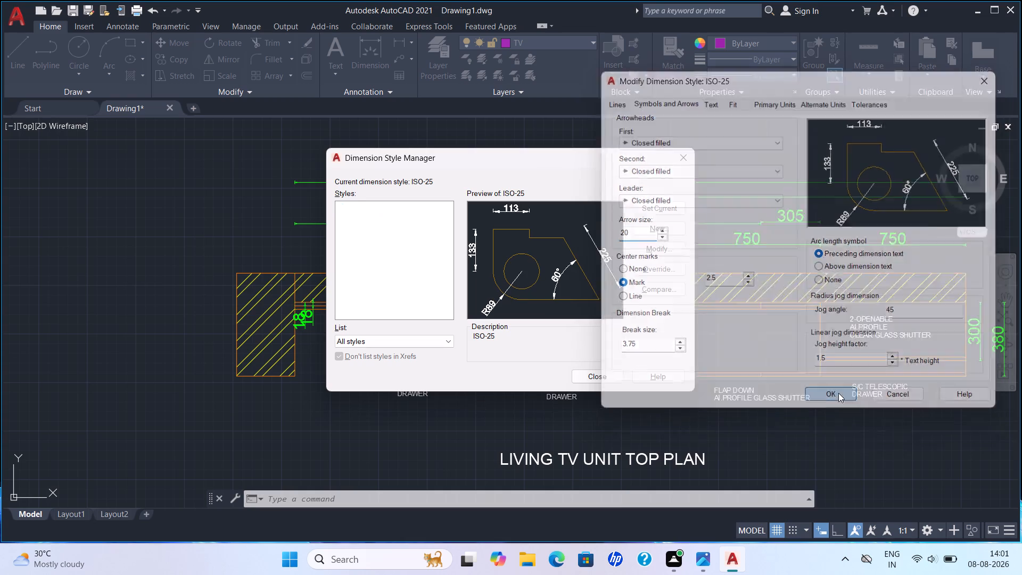
pyautogui.click(608, 368)
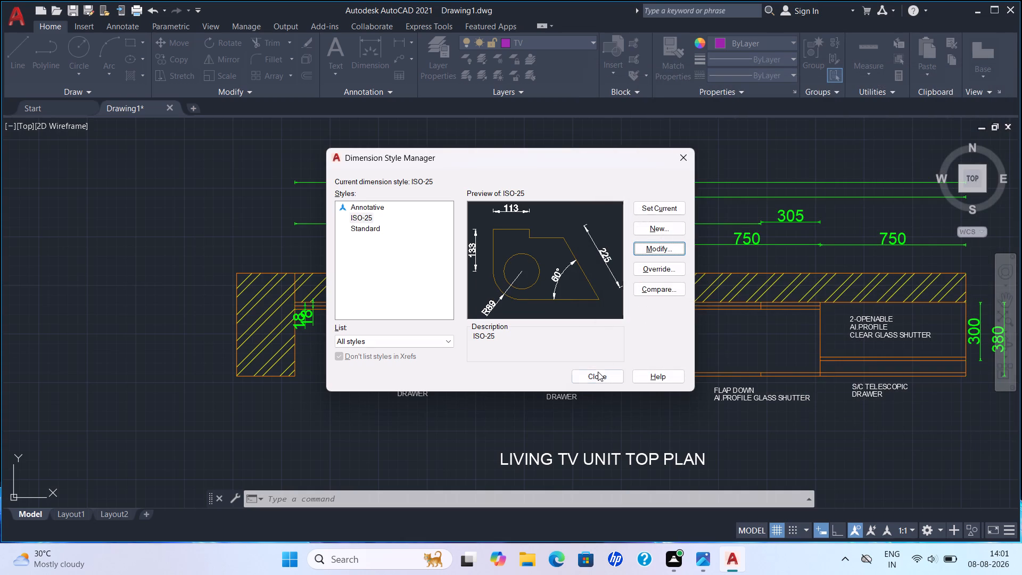
# Reopen the ISO-25 dimension style for modification and set its arrow size to 40.
pyautogui.click(598, 372)
pyautogui.scroll(3, 649, 218)
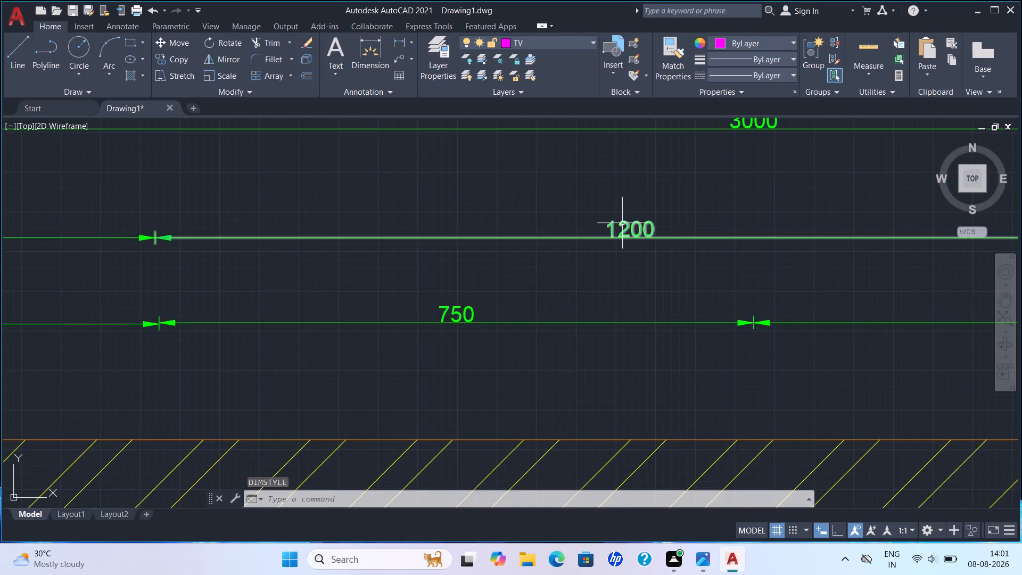
pyautogui.scroll(-1, 621, 224)
pyautogui.press('Return')
pyautogui.scroll(-2, 629, 242)
pyautogui.click(648, 247)
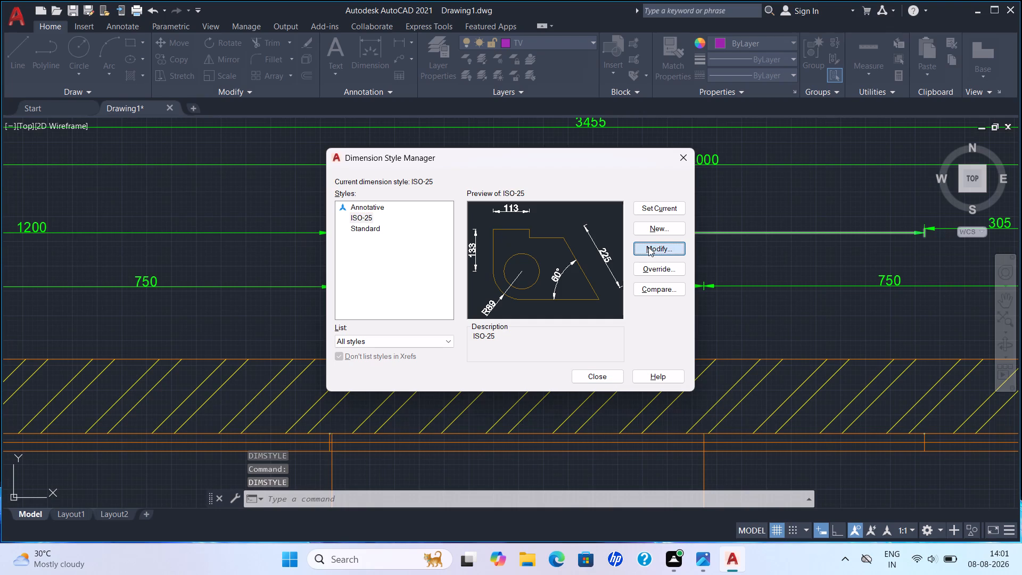
pyautogui.moveTo(628, 234); pyautogui.dragTo(615, 234)
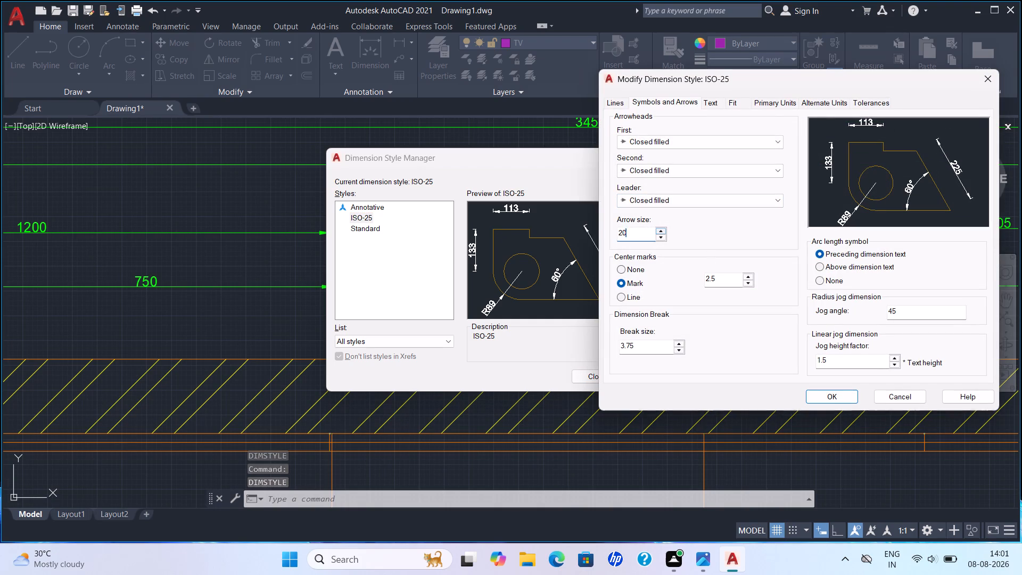
pyautogui.moveTo(615, 234); pyautogui.dragTo(595, 227)
pyautogui.press('4')
pyautogui.press('0')
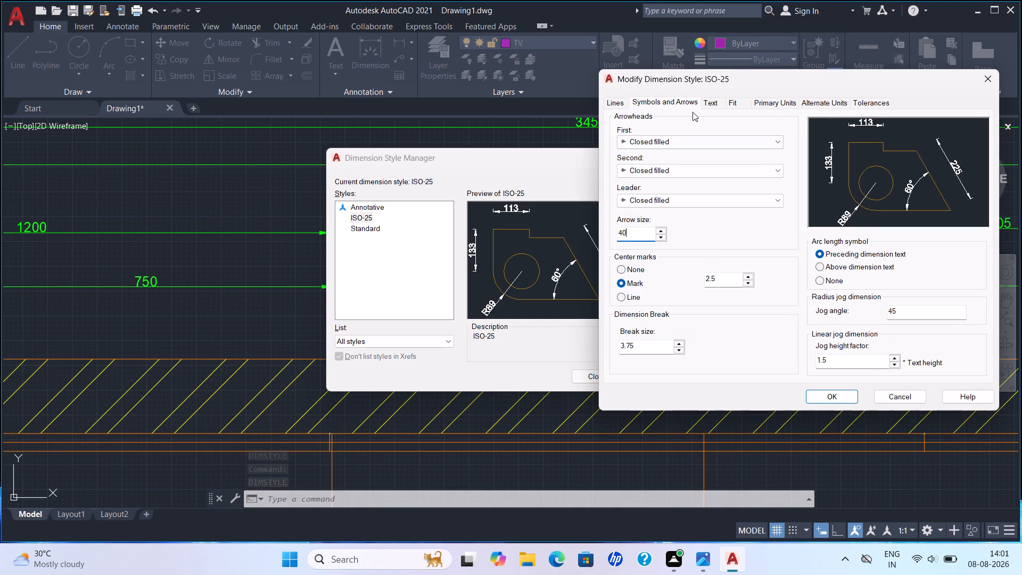
# Set the height of the Standard text style used by ISO-25 to 40 and finish modifying the dimension style.
pyautogui.click(715, 106)
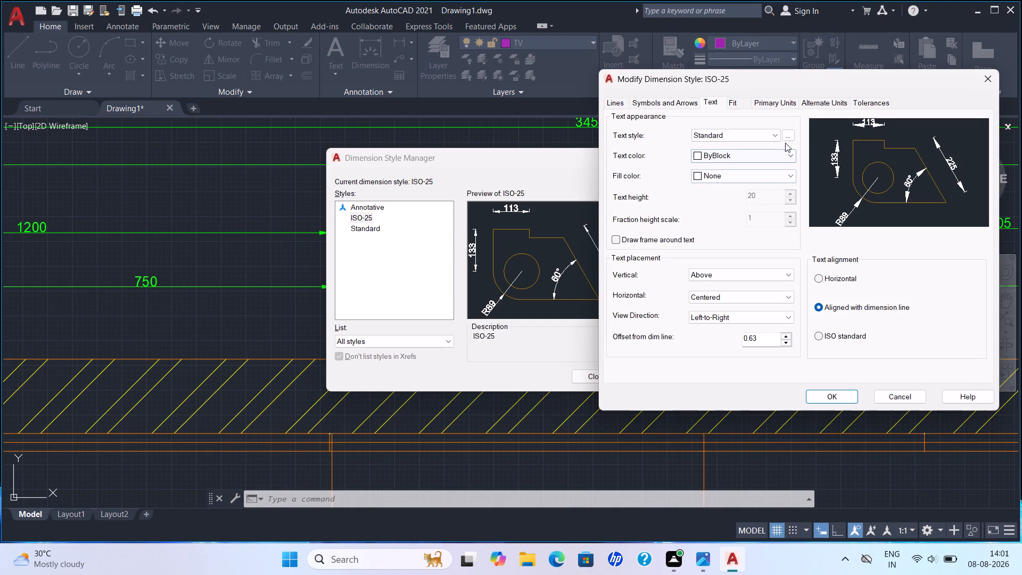
pyautogui.click(792, 141)
pyautogui.moveTo(875, 247); pyautogui.dragTo(836, 237)
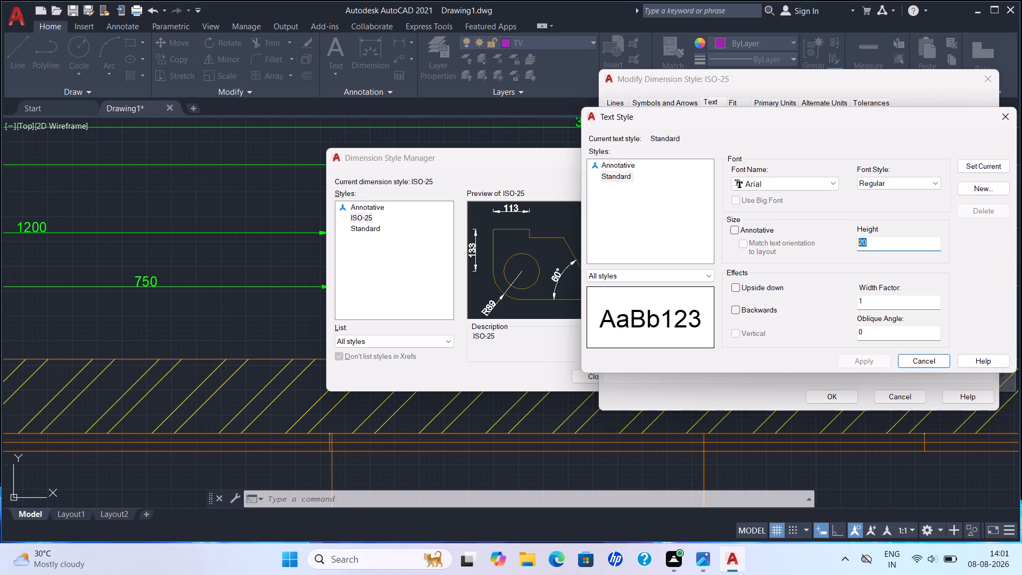
pyautogui.moveTo(836, 237); pyautogui.dragTo(814, 231)
pyautogui.write('40')
pyautogui.press('Return')
pyautogui.click(899, 360)
pyautogui.click(821, 396)
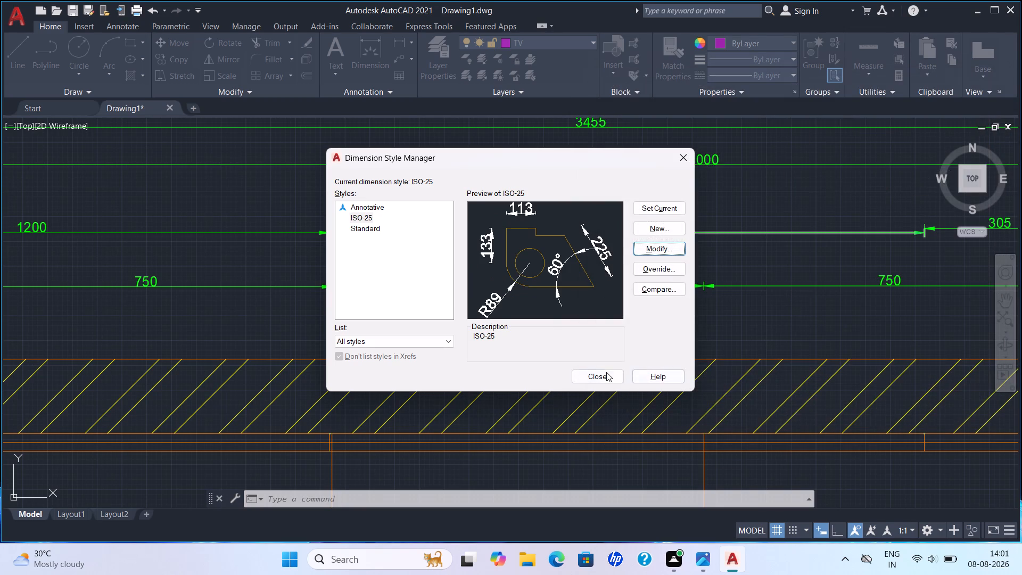
pyautogui.click(606, 372)
# Select all text similar to the S/C TELESCOPIC DRAWER label, including the plan title, and set its height to 10.
pyautogui.scroll(-2, 448, 322)
pyautogui.moveTo(421, 328); pyautogui.dragTo(550, 236, button='middle')
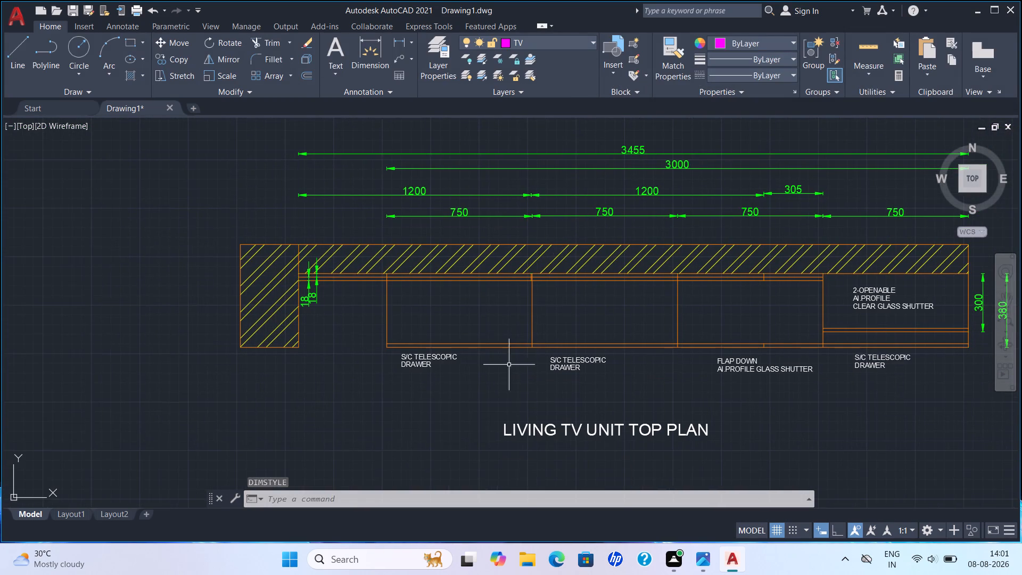
pyautogui.moveTo(514, 371); pyautogui.dragTo(490, 365, button='middle')
pyautogui.scroll(1, 531, 368)
pyautogui.click(568, 336)
pyautogui.click(558, 372)
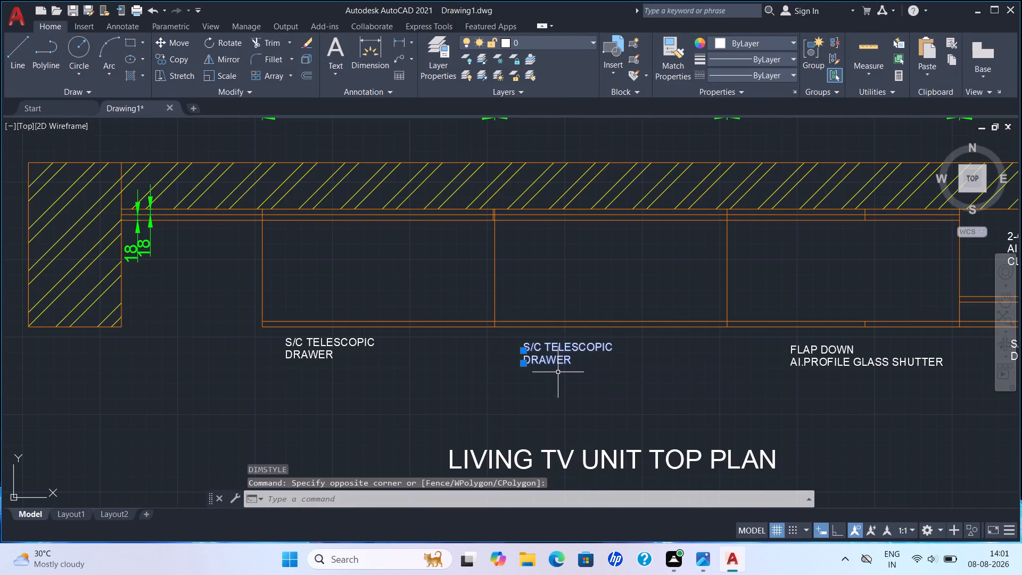
pyautogui.rightClick(558, 371)
pyautogui.click(617, 256)
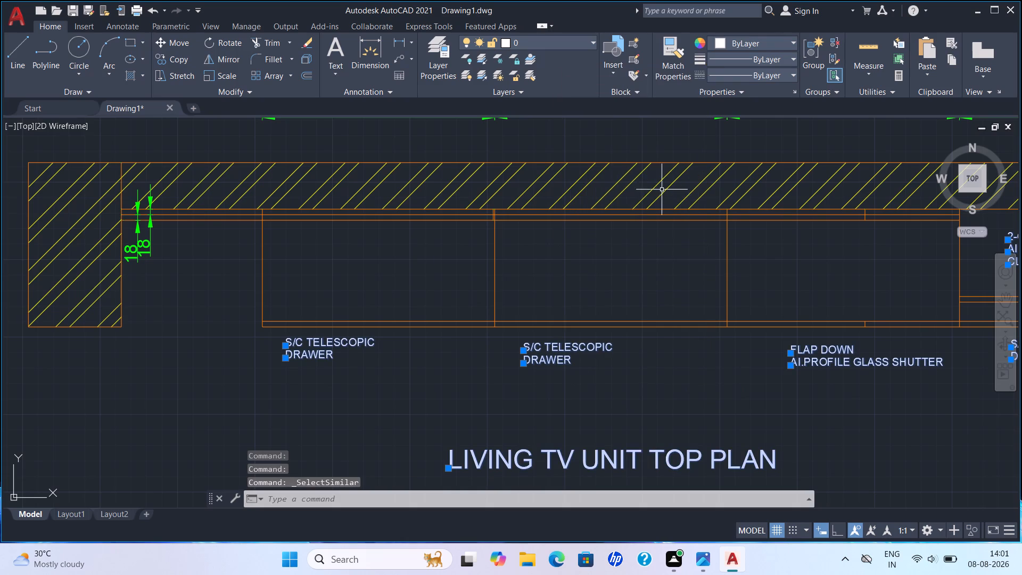
pyautogui.rightClick(688, 270)
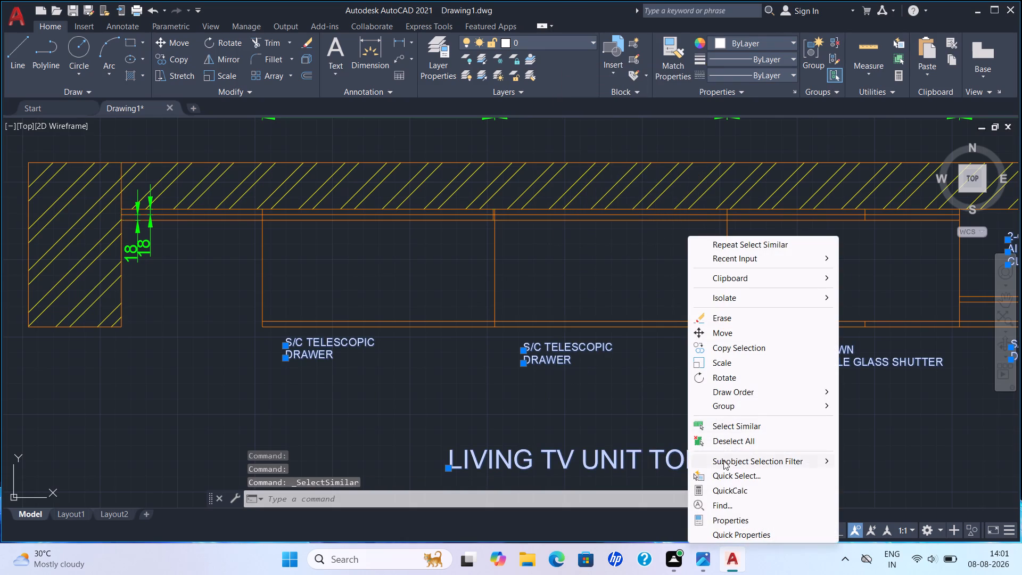
pyautogui.click(727, 522)
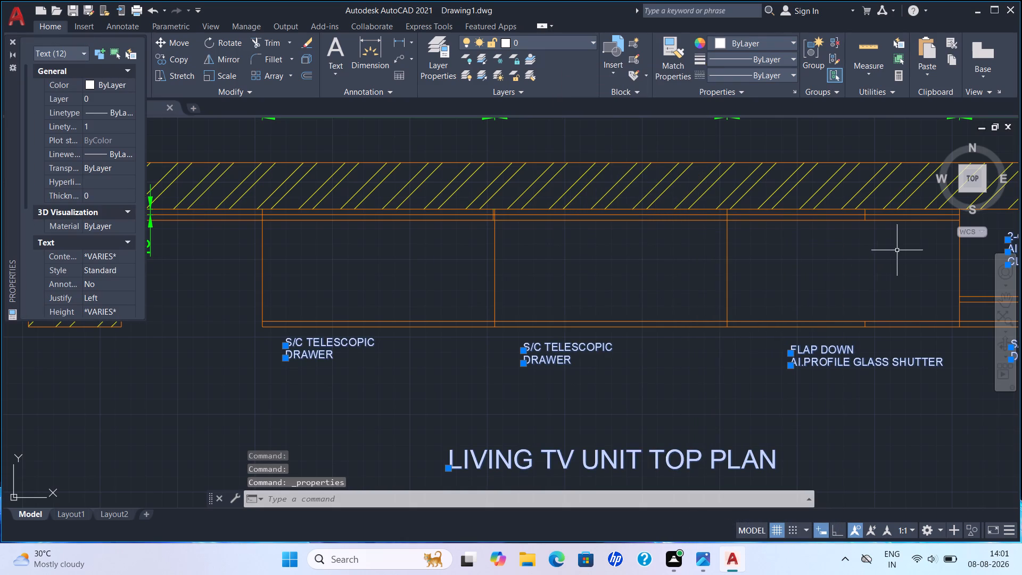
pyautogui.moveTo(9, 90); pyautogui.dragTo(675, 146)
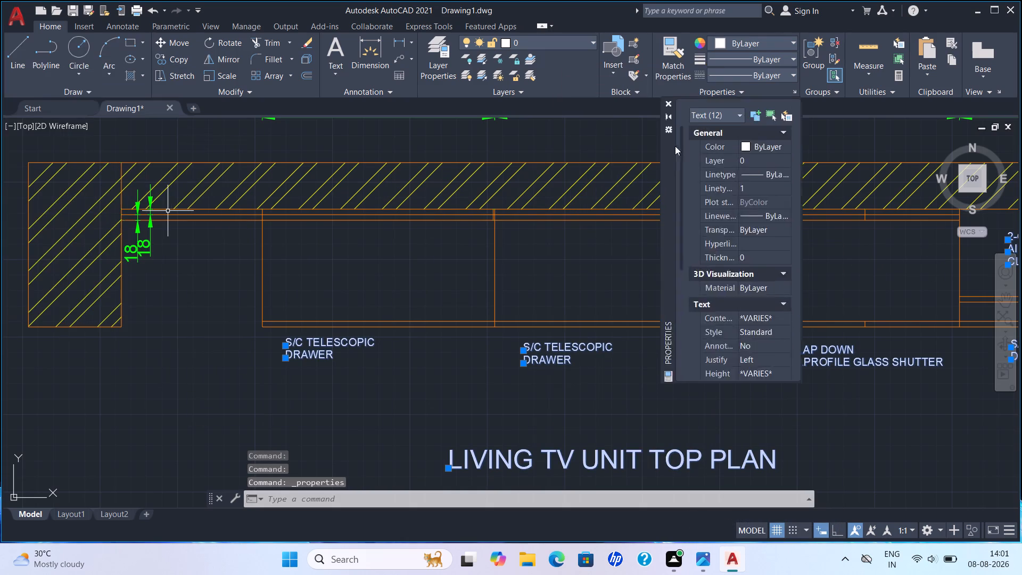
pyautogui.moveTo(675, 146); pyautogui.dragTo(744, 108)
pyautogui.scroll(-2, 852, 200)
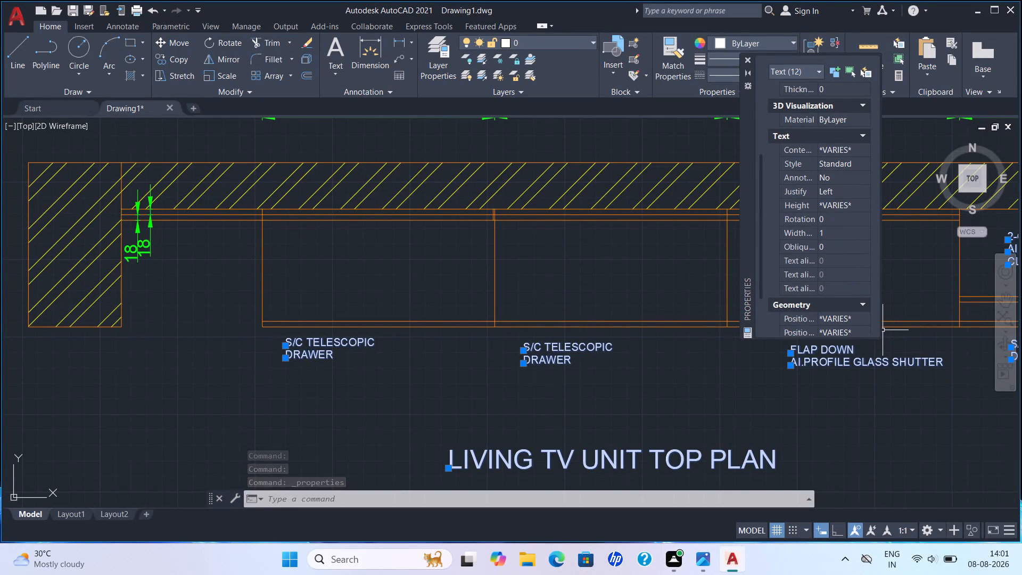
pyautogui.moveTo(879, 339); pyautogui.dragTo(962, 413)
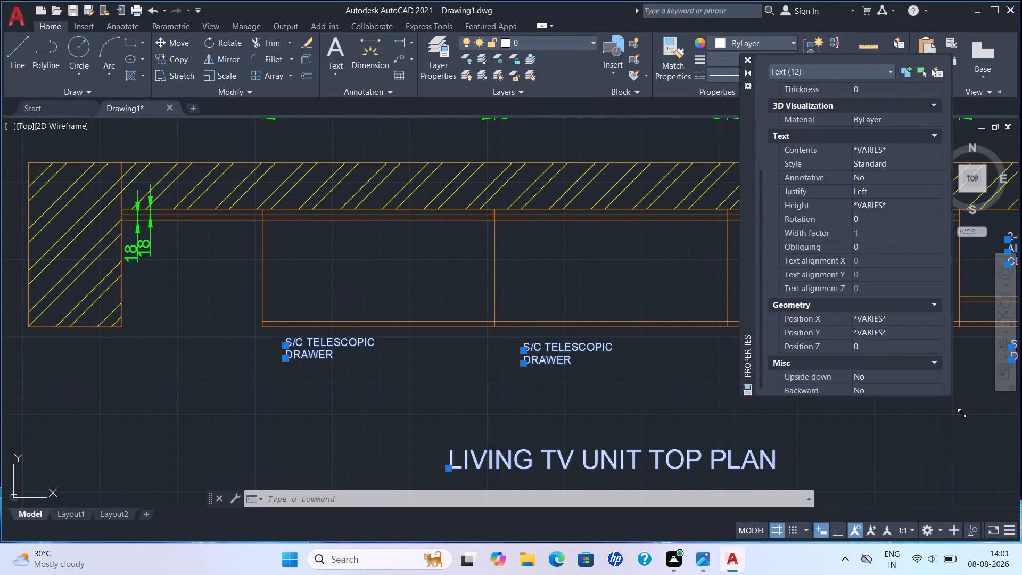
pyautogui.moveTo(962, 413); pyautogui.dragTo(985, 453)
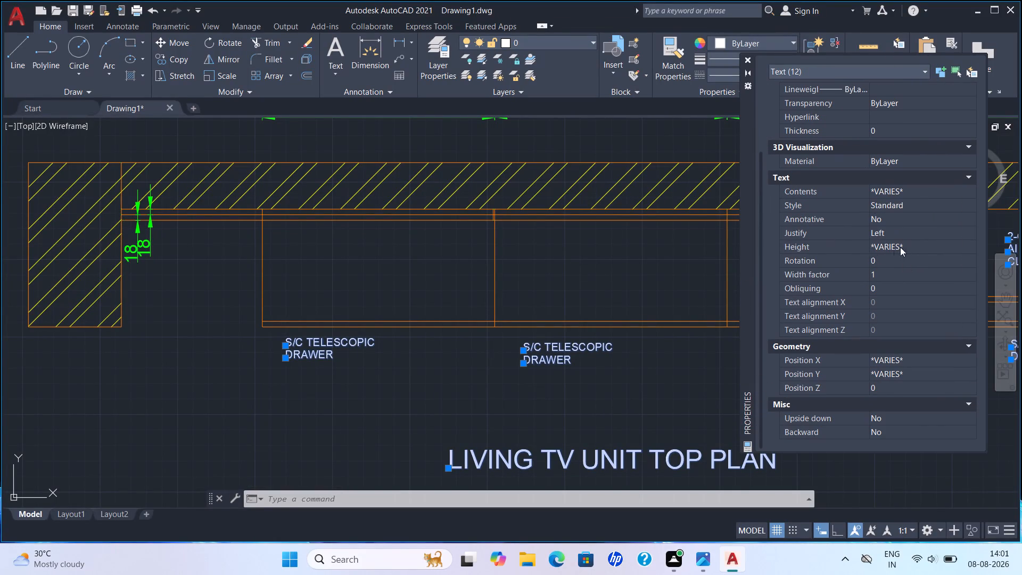
pyautogui.click(921, 247)
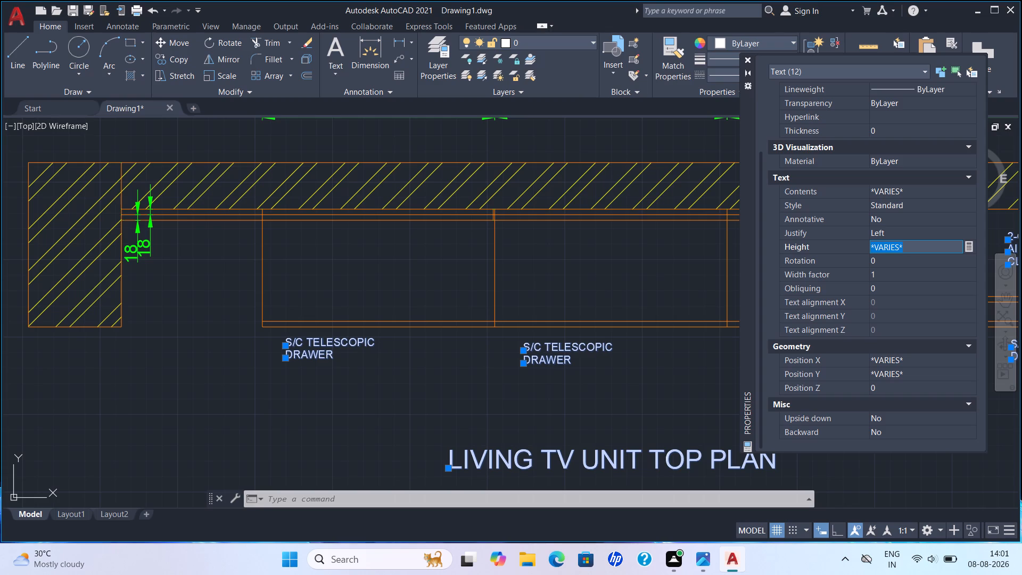
pyautogui.write('10')
pyautogui.press('Return')
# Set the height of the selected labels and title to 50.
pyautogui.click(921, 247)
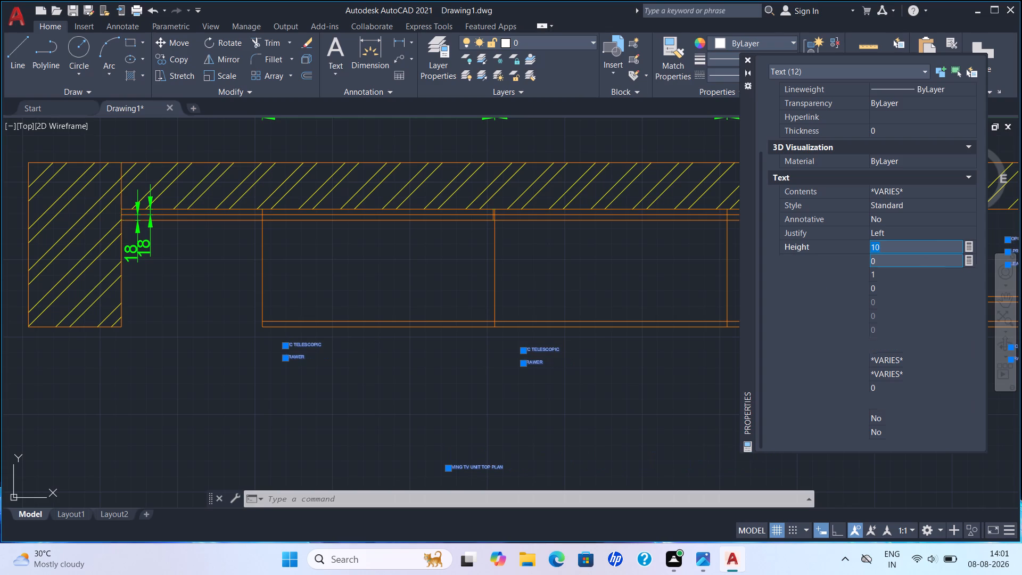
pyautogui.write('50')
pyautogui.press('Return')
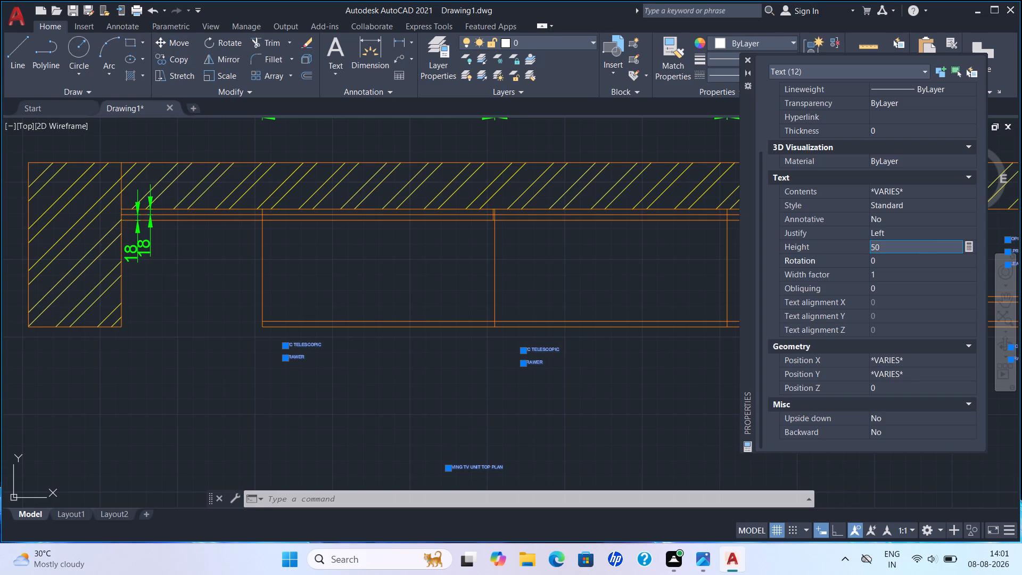
# Set the height of the selected labels and title to 30.
pyautogui.click(921, 247)
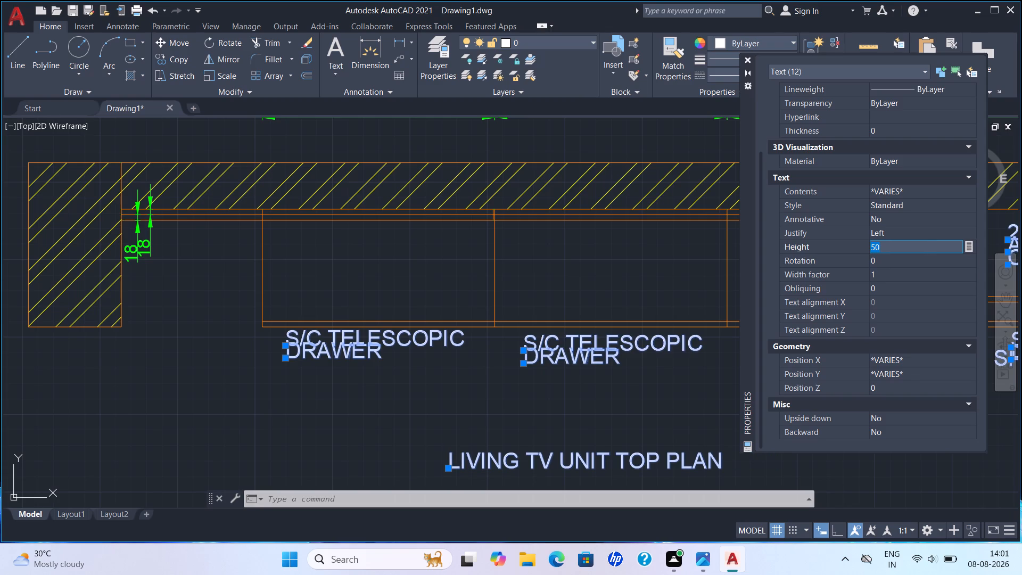
pyautogui.write('30')
pyautogui.press('Return')
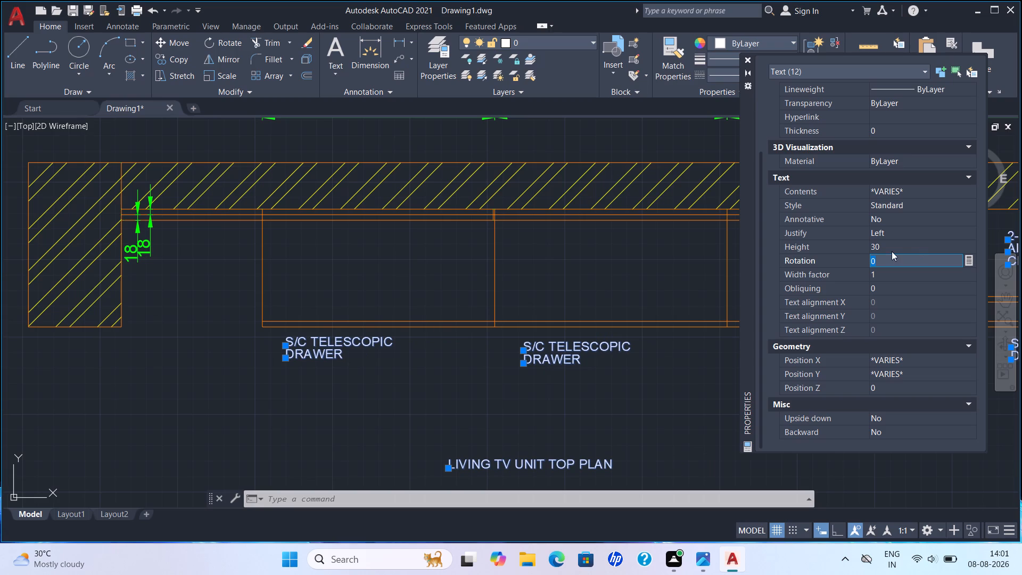
# Change the colour of the selected labels and plan title to Red, then clear the selection.
pyautogui.scroll(-3, 890, 244)
pyautogui.scroll(5, 902, 165)
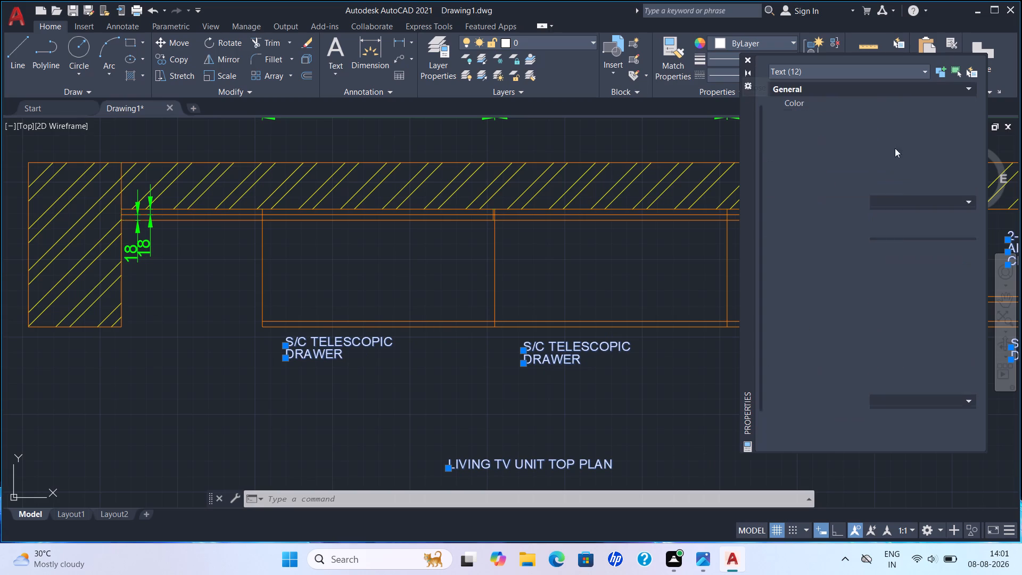
pyautogui.doubleClick(886, 108)
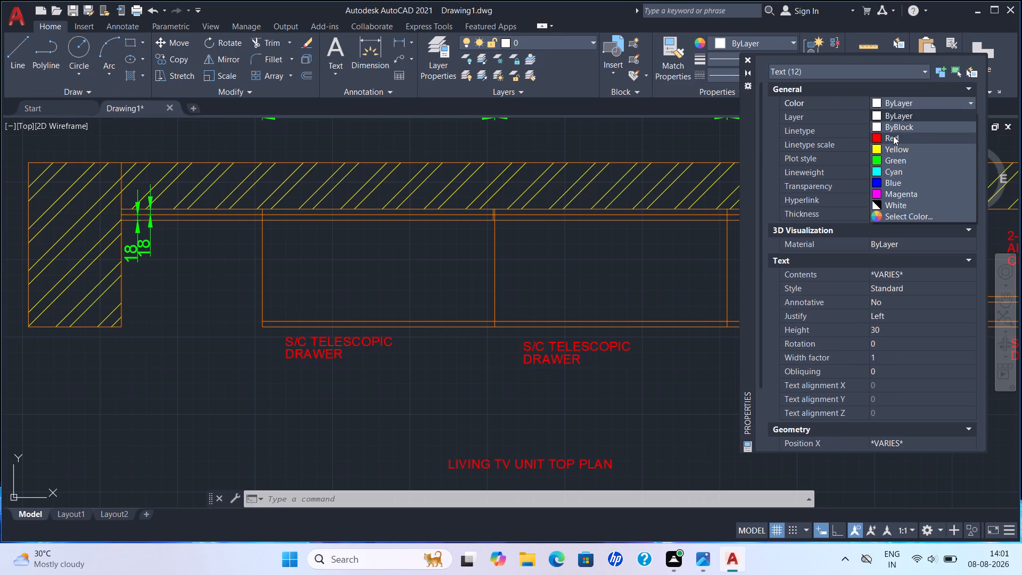
pyautogui.click(892, 136)
pyautogui.click(751, 59)
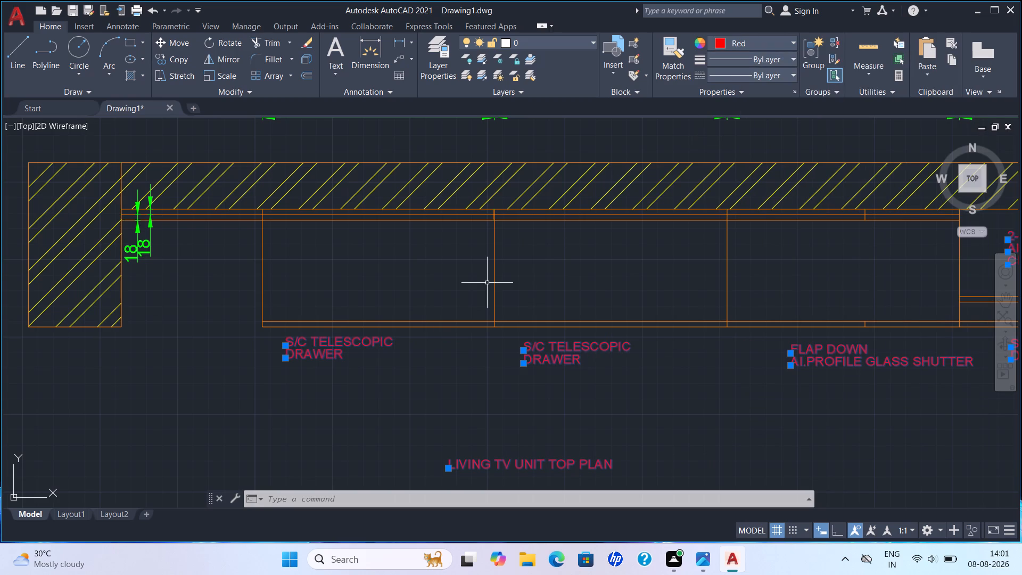
pyautogui.press('Escape')
pyautogui.press('Escape')
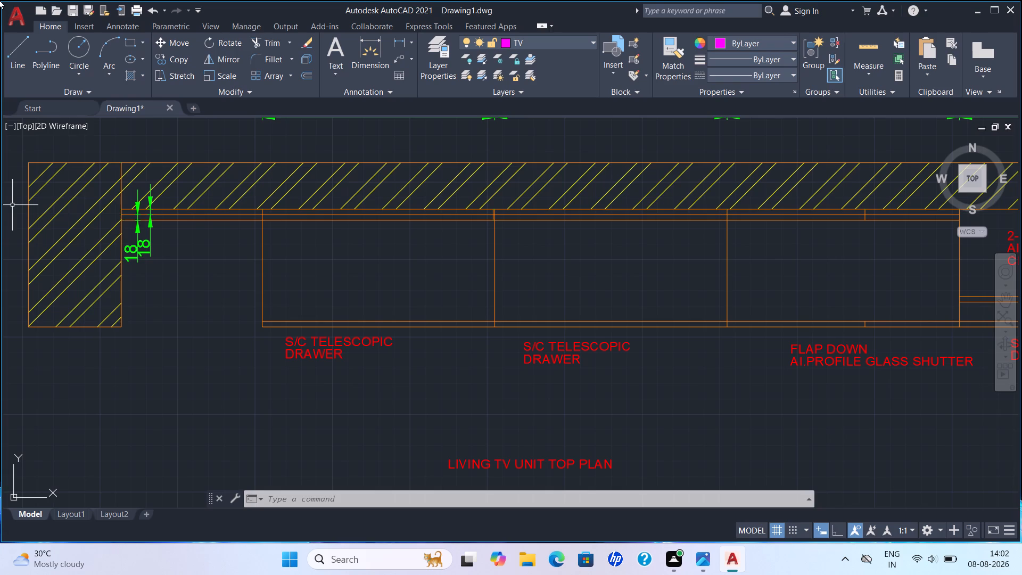
# Draw a rectangle across the middle of the TV unit's adjacent view, ending at the midpoint of the vertical line before the shelf column.
pyautogui.scroll(-3, 54, 84)
pyautogui.scroll(-2, 311, 232)
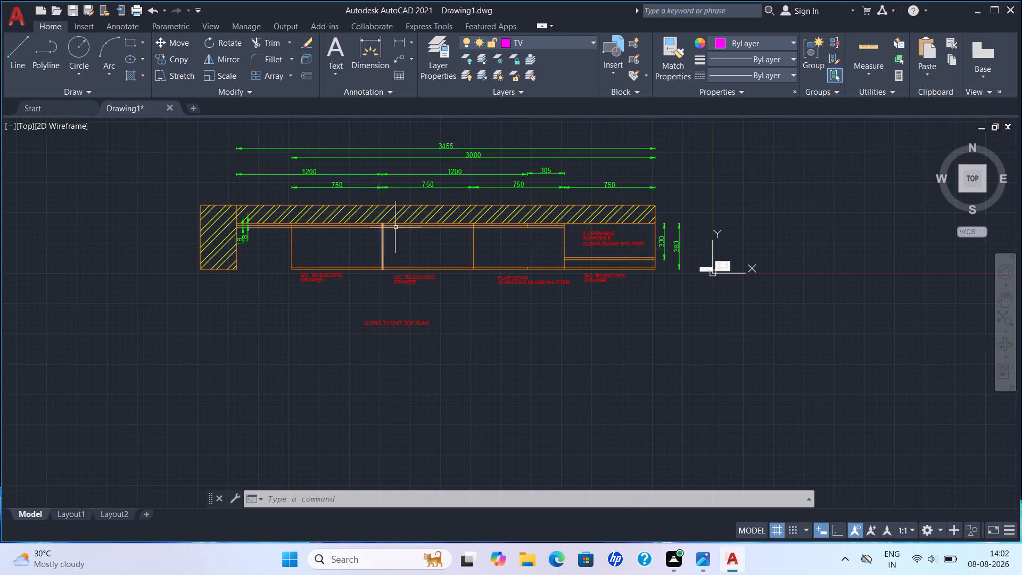
pyautogui.moveTo(418, 219); pyautogui.dragTo(89, 249, button='middle')
pyautogui.scroll(-5, 555, 287)
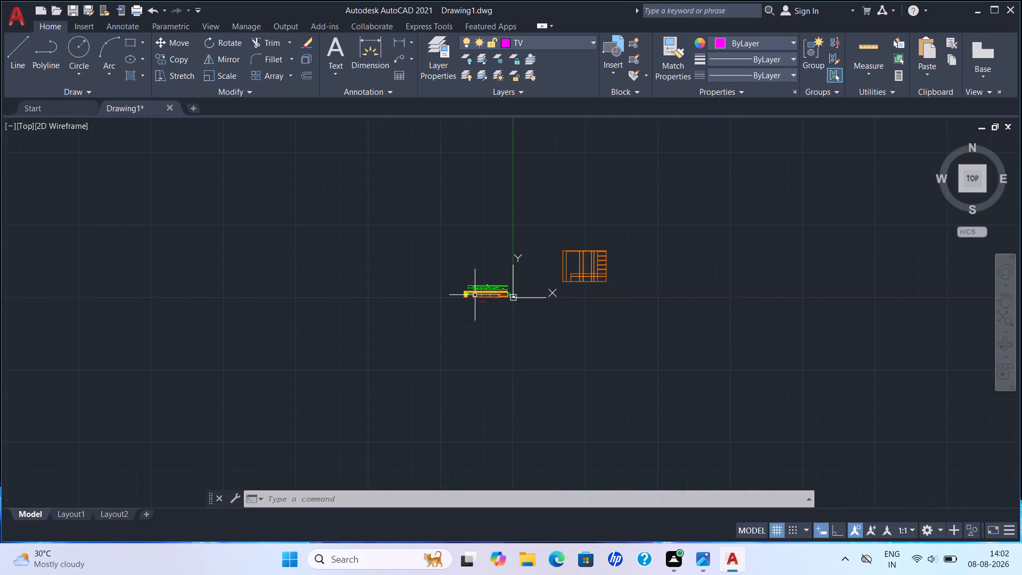
pyautogui.moveTo(571, 282); pyautogui.dragTo(278, 285, button='middle')
pyautogui.scroll(5, 285, 264)
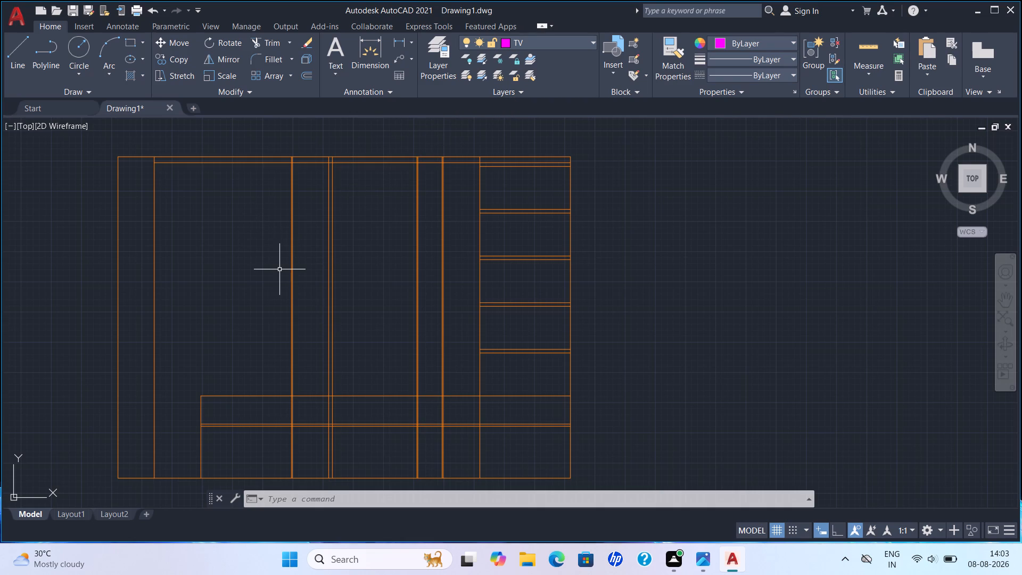
pyautogui.press('Escape')
pyautogui.scroll(-1, 307, 276)
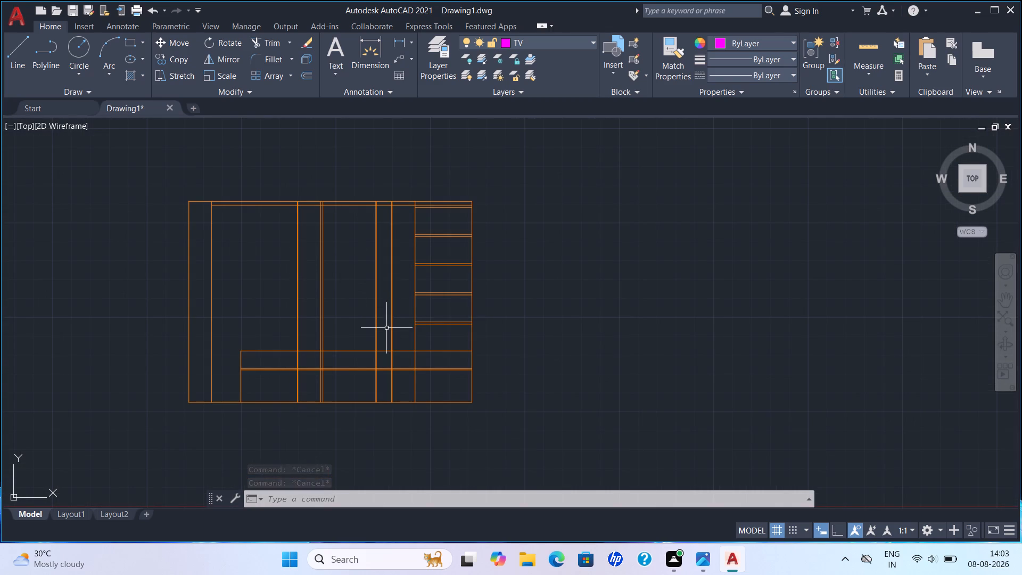
pyautogui.press('Escape')
pyautogui.write('REC')
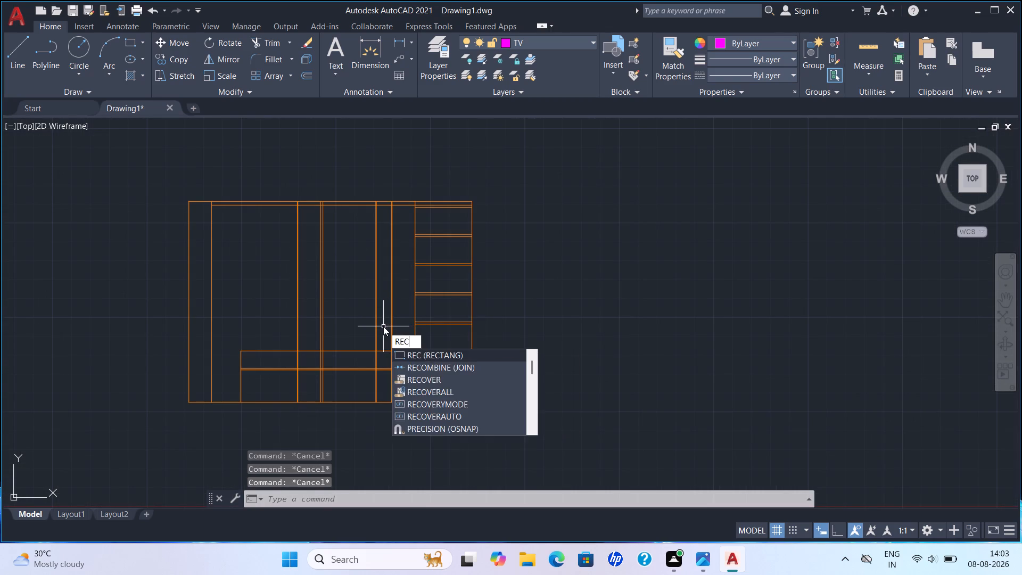
pyautogui.press('Return')
pyautogui.scroll(2, 261, 283)
pyautogui.scroll(-2, 258, 293)
pyautogui.moveTo(258, 293); pyautogui.dragTo(220, 299, button='middle')
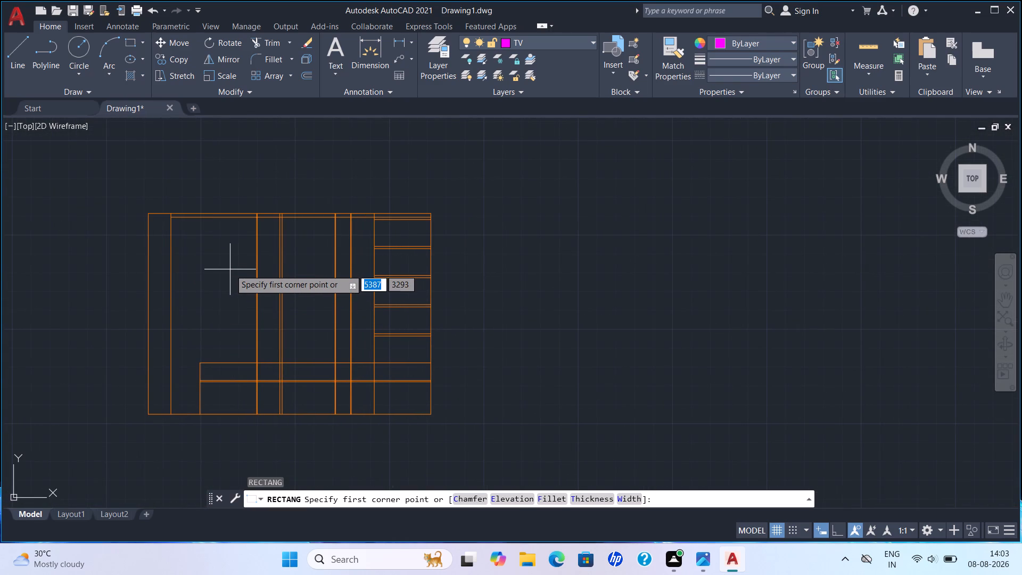
pyautogui.click(230, 269)
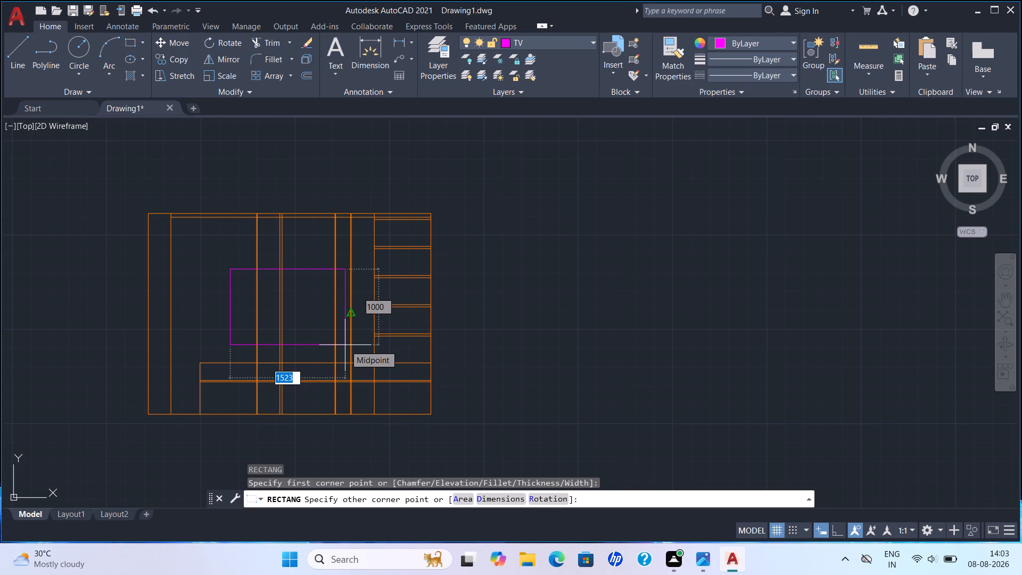
pyautogui.click(345, 345)
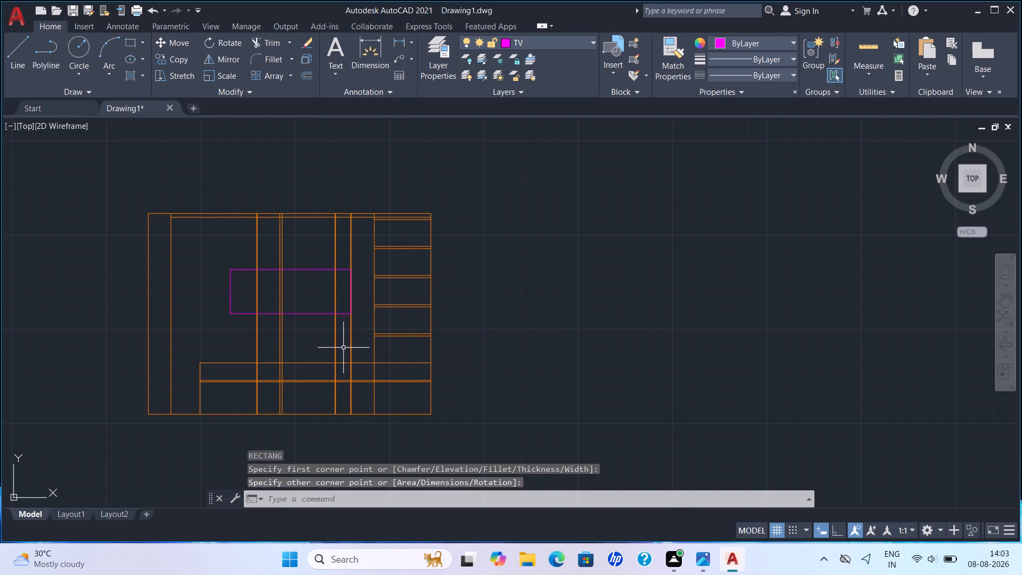
pyautogui.press('Escape')
# Delete the magenta rectangle drawn across the middle of the TV unit's adjacent view.
pyautogui.moveTo(323, 270); pyautogui.dragTo(323, 278)
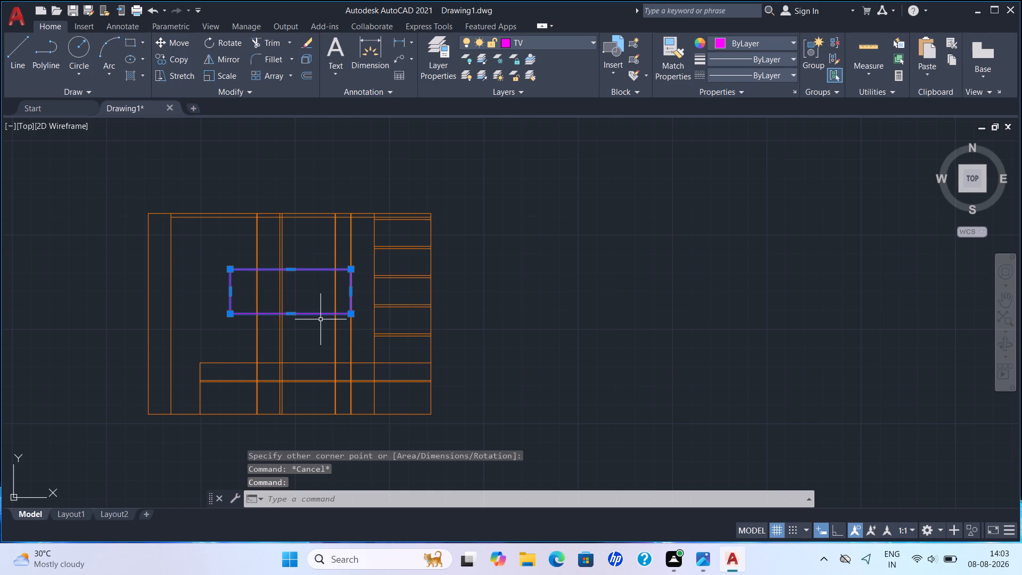
pyautogui.press('Delete')
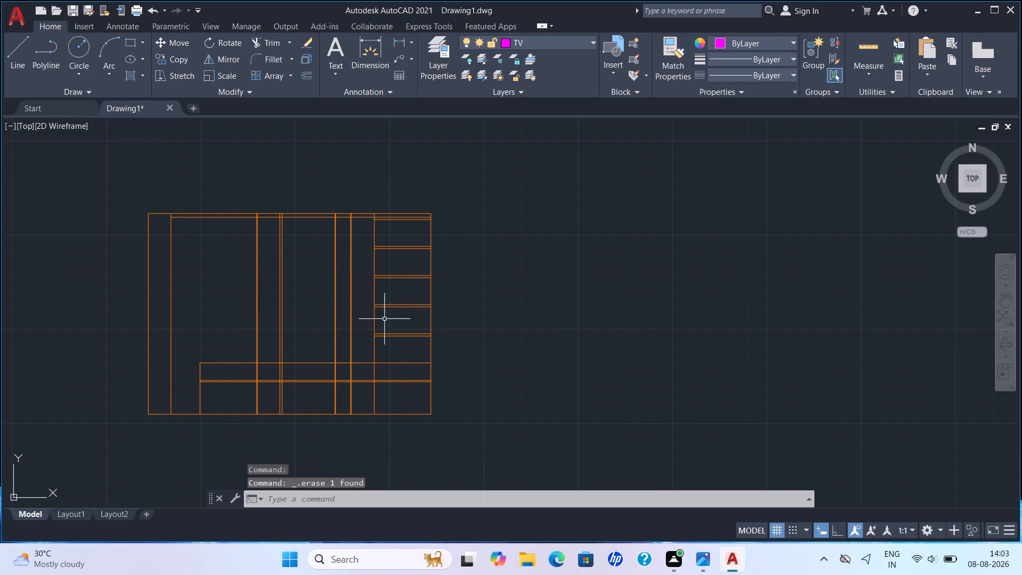
# Draw a new TV rectangle about 1448 wide and 930 high across the middle vertical lines, above the low base unit.
pyautogui.scroll(2, 308, 360)
pyautogui.scroll(-1, 298, 352)
pyautogui.moveTo(299, 352); pyautogui.dragTo(280, 390, button='middle')
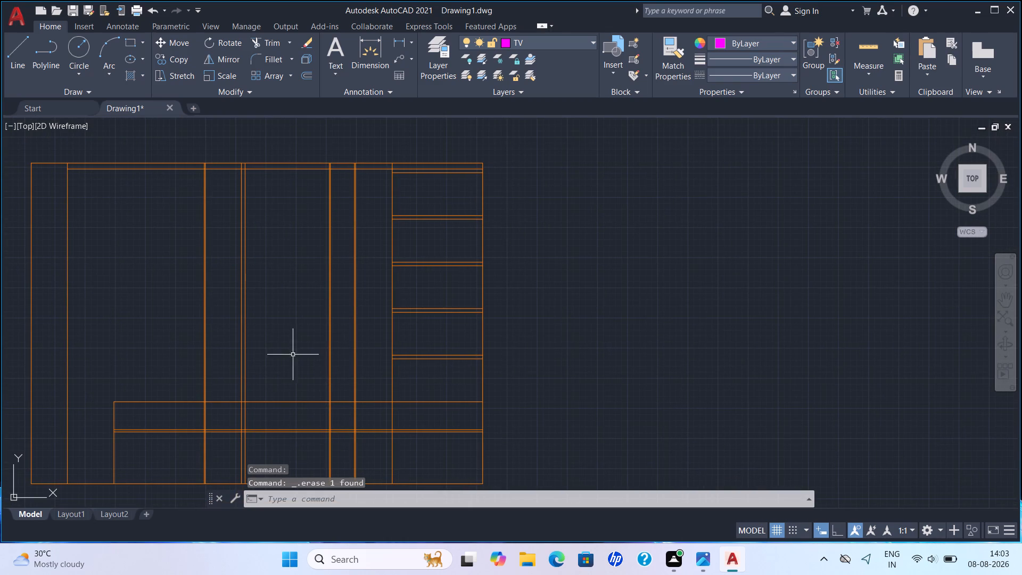
pyautogui.press('Escape')
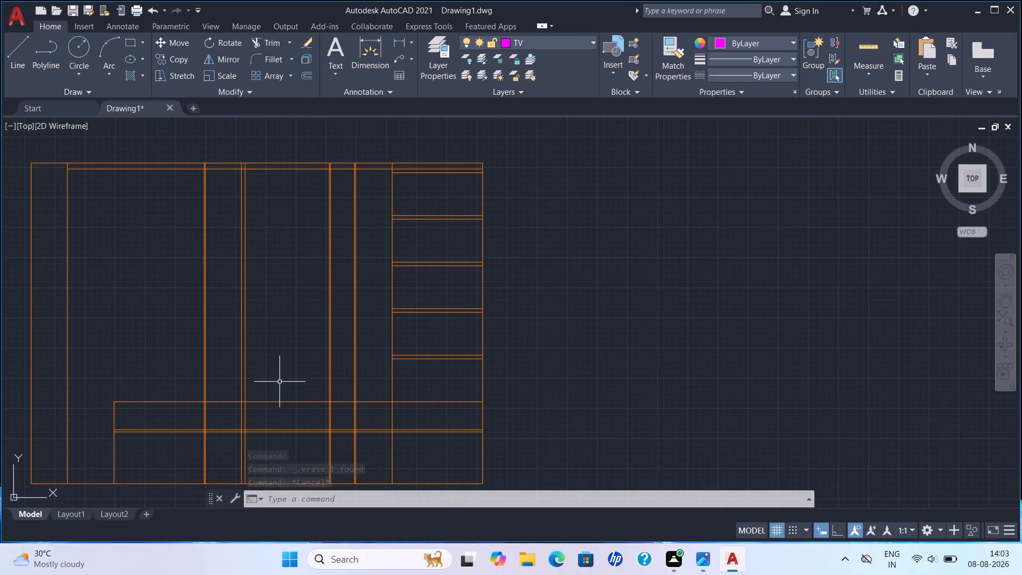
pyautogui.press('Escape')
pyautogui.write('REC')
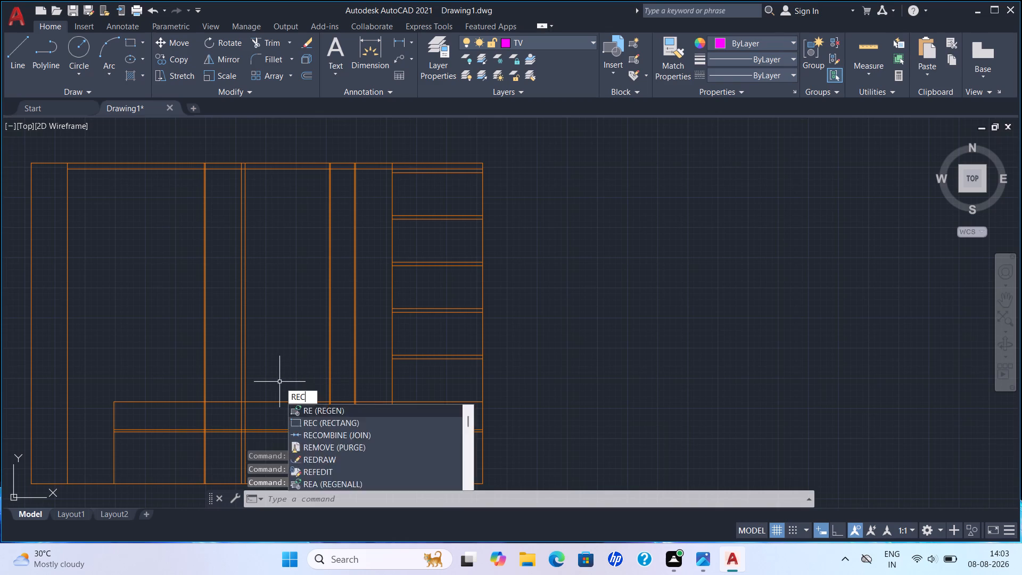
pyautogui.press('Return')
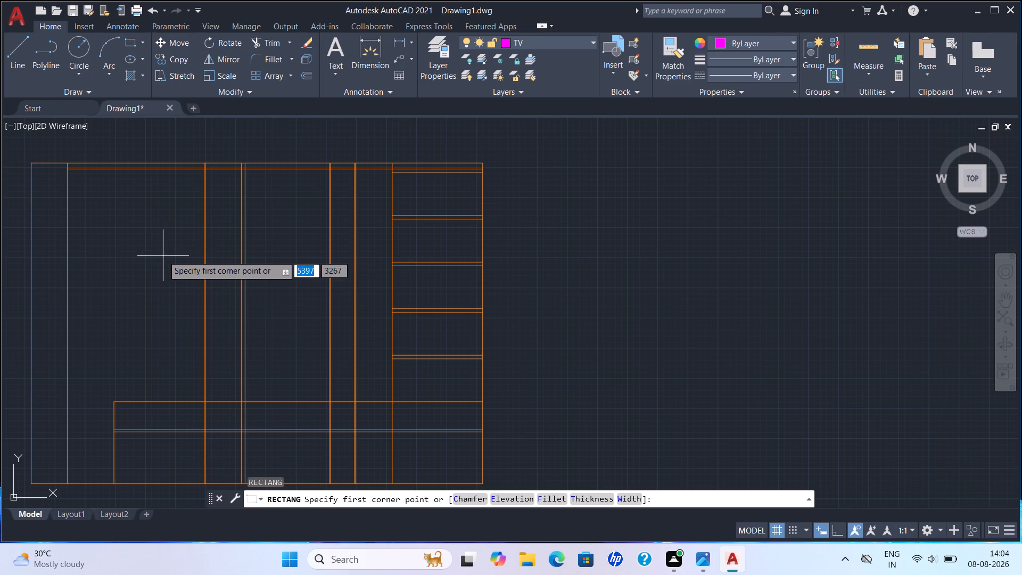
pyautogui.click(171, 252)
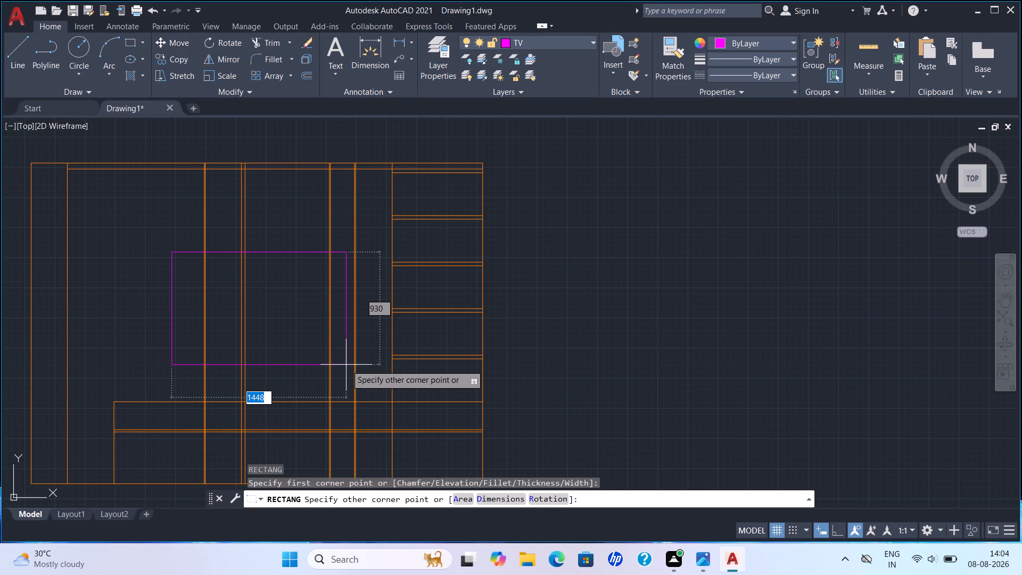
pyautogui.click(346, 365)
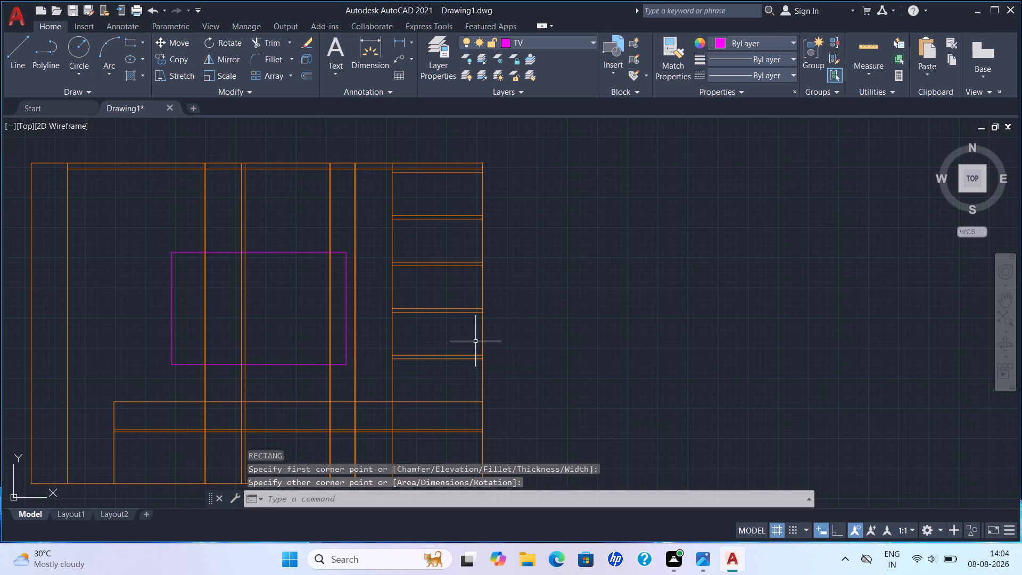
# Offset the magenta TV rectangle inward by 10 to form its frame.
pyautogui.press('Escape')
pyautogui.press('o')
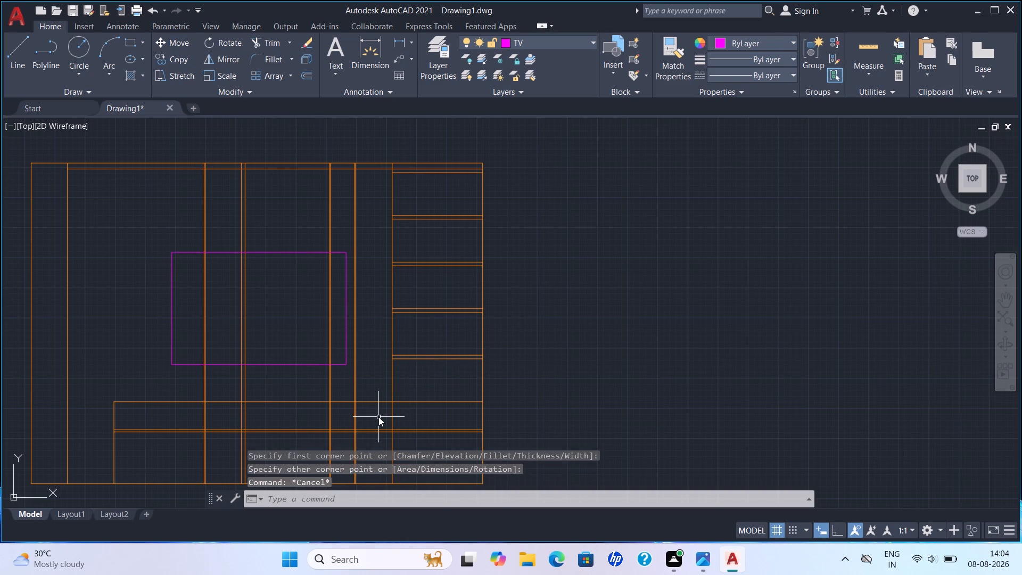
pyautogui.press('Return')
pyautogui.write('10')
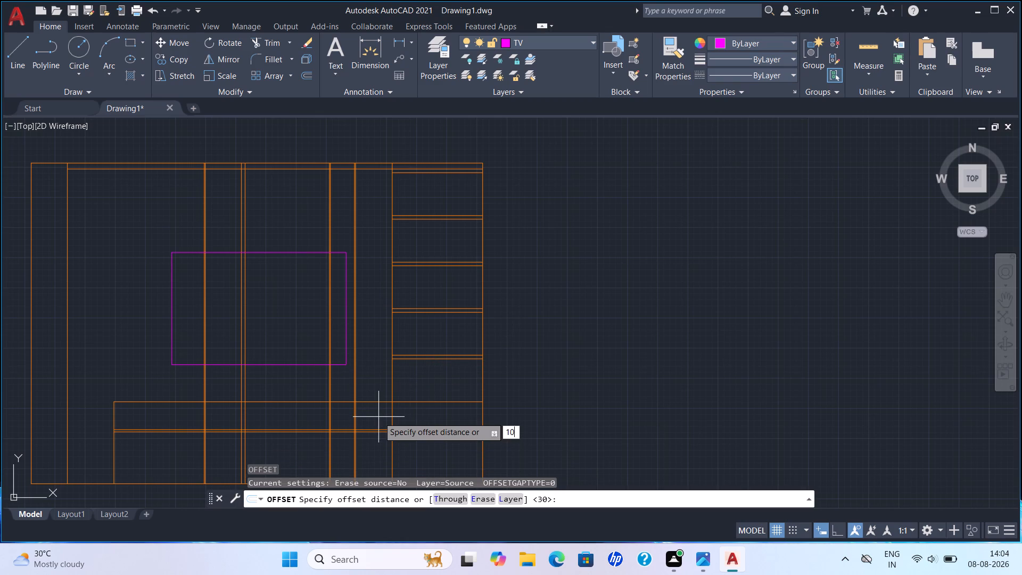
pyautogui.press('Return')
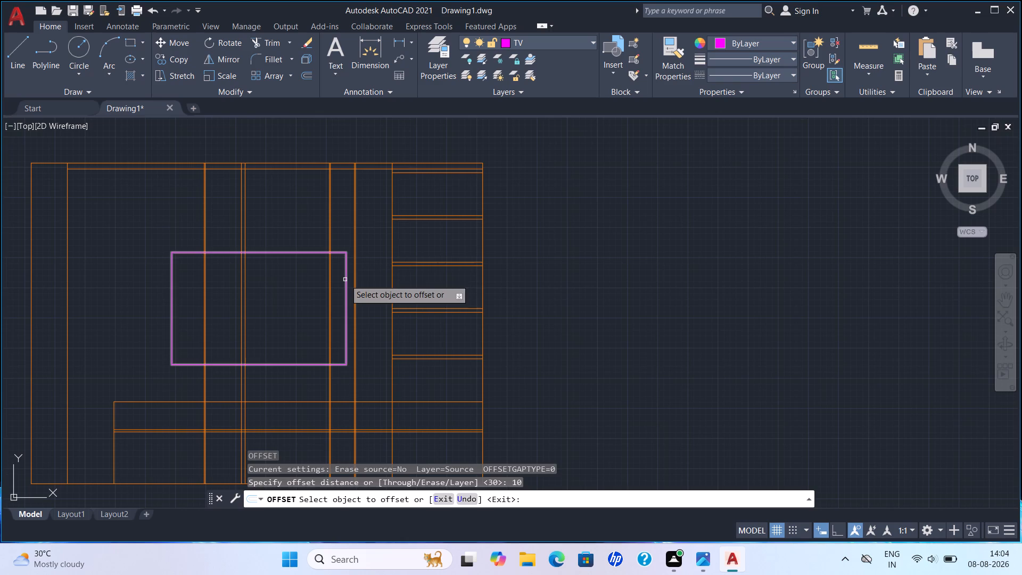
pyautogui.click(345, 280)
pyautogui.click(341, 281)
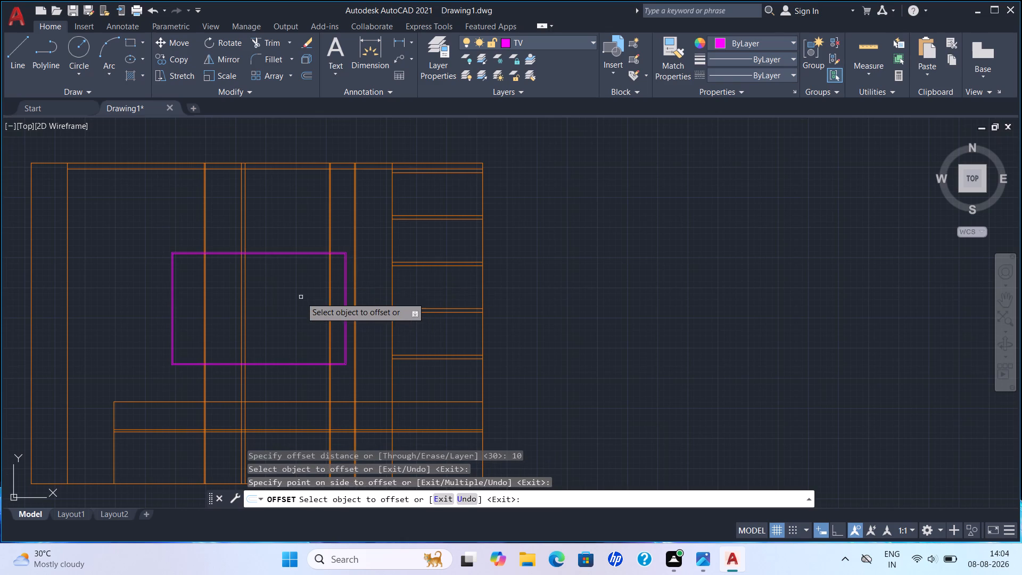
pyautogui.scroll(2, 300, 297)
pyautogui.scroll(-2, 301, 300)
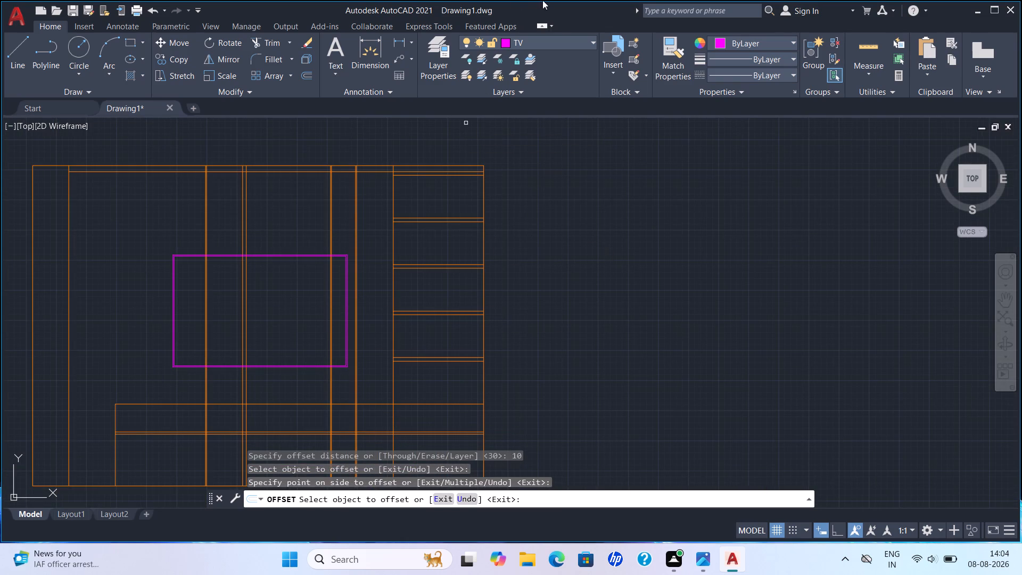
# Create a new layer and try to name it HATCH.
pyautogui.click(595, 44)
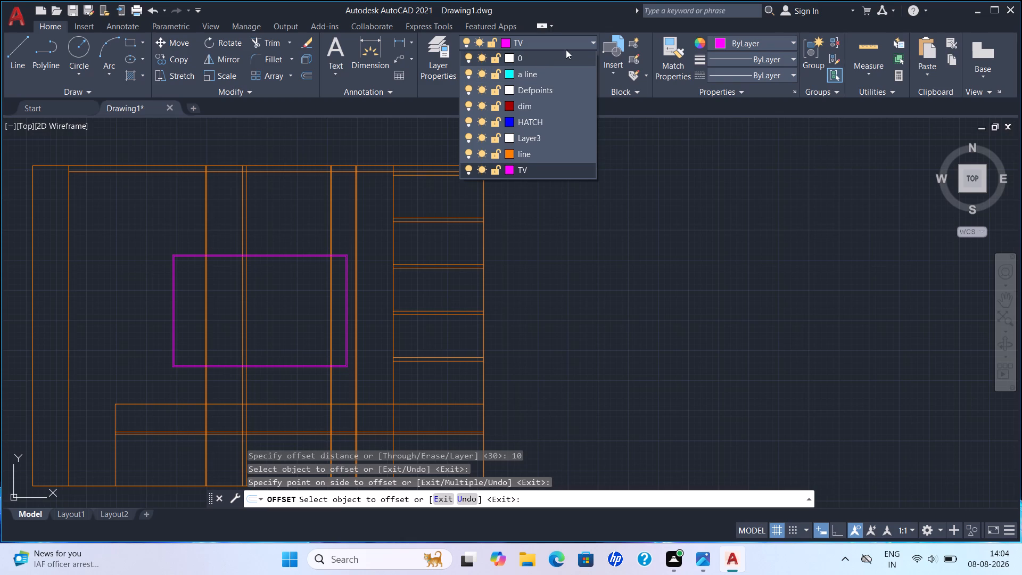
pyautogui.click(436, 46)
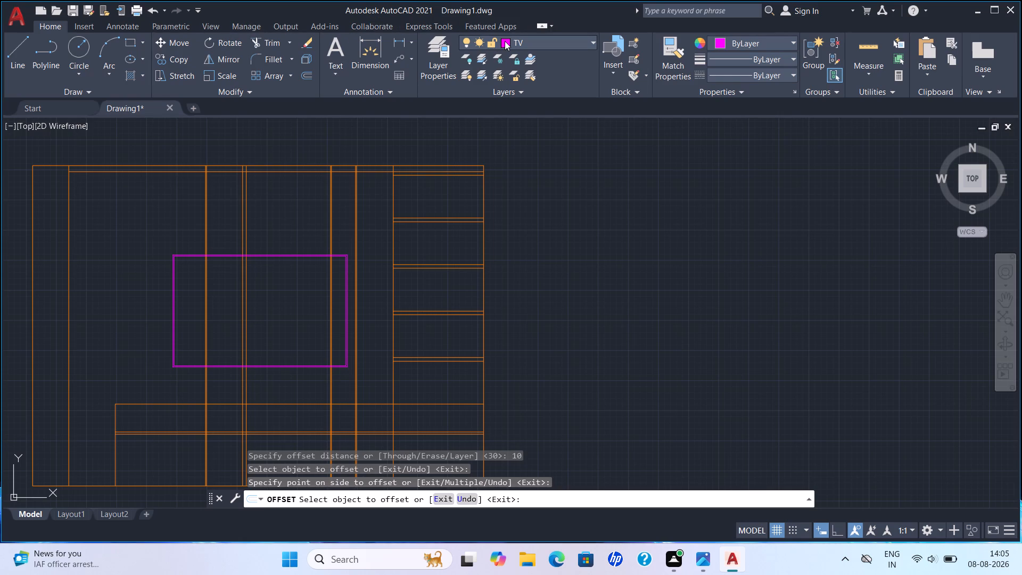
pyautogui.click(442, 44)
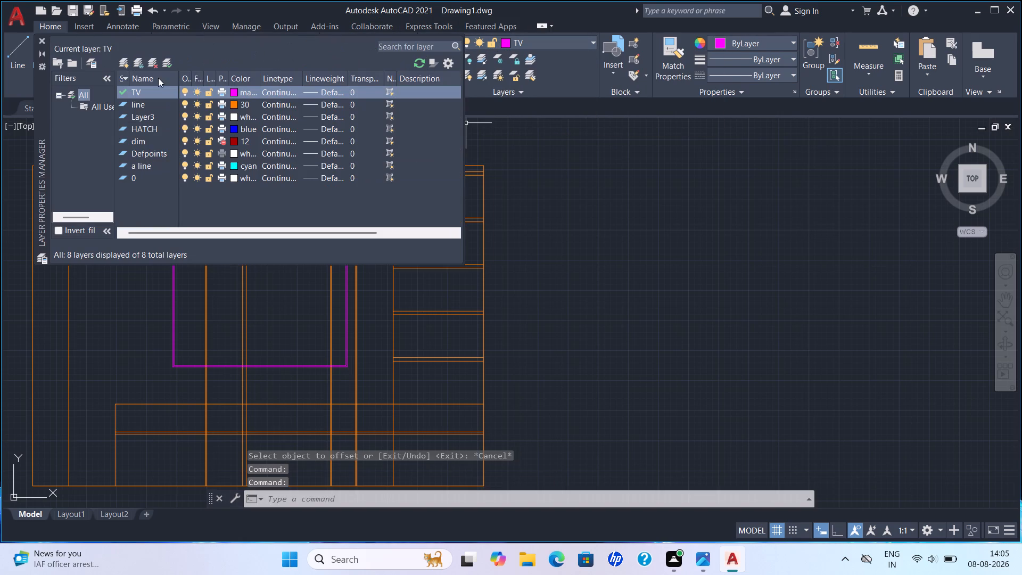
pyautogui.click(128, 63)
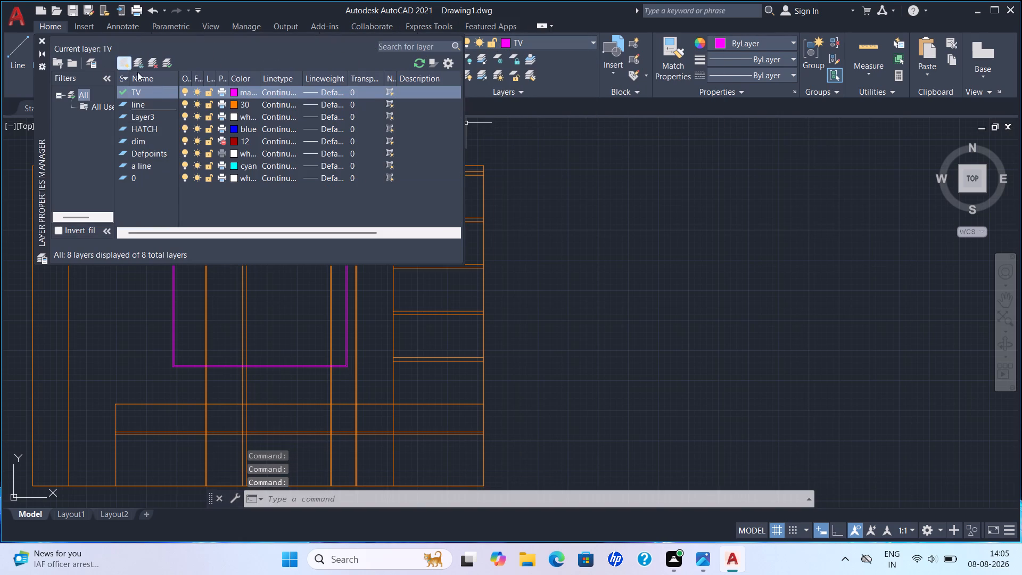
pyautogui.press('BackSpace')
pyautogui.press('BackSpace')
pyautogui.press('BackSpace')
pyautogui.press('BackSpace')
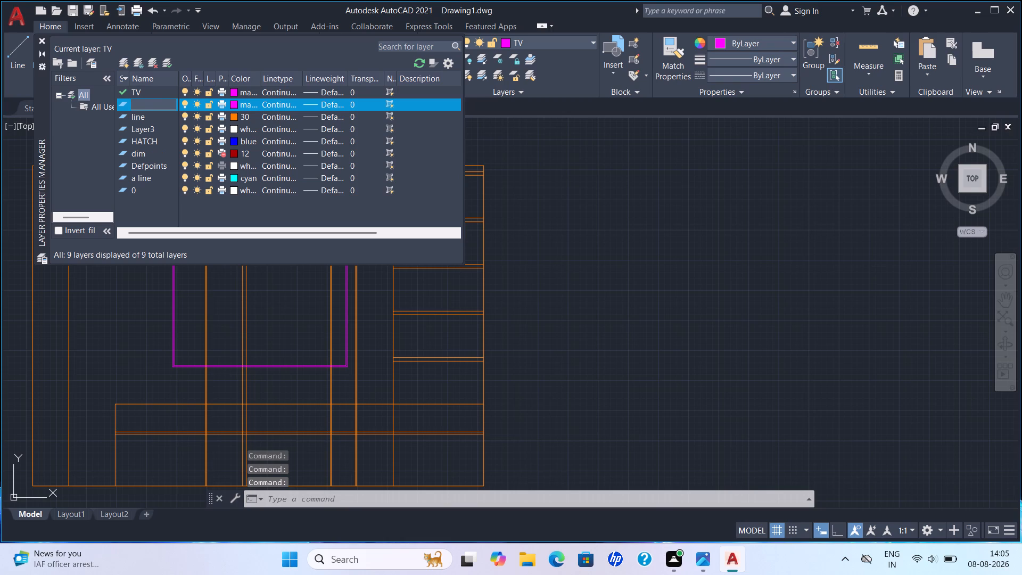
pyautogui.write('HA')
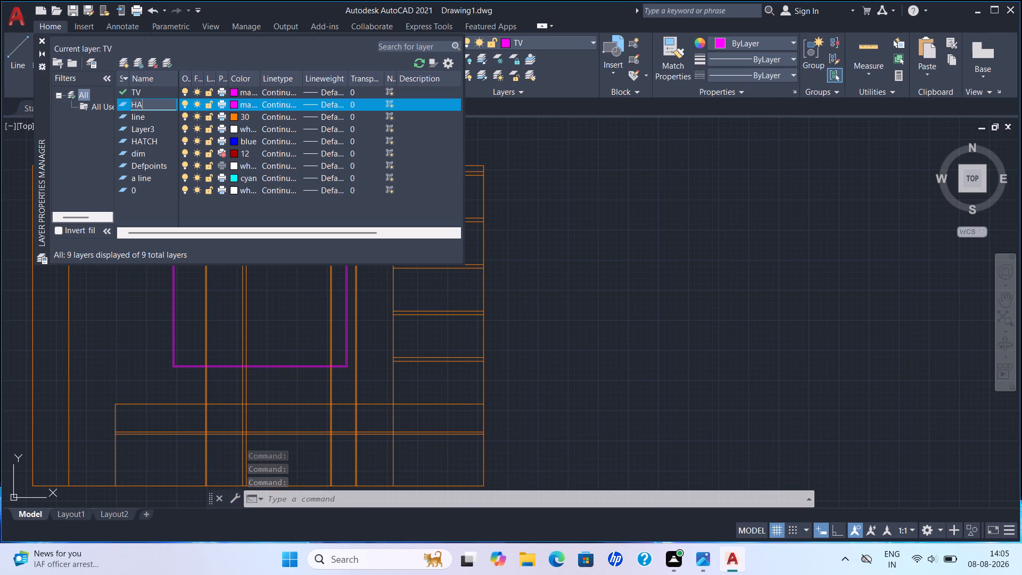
pyautogui.write('TV')
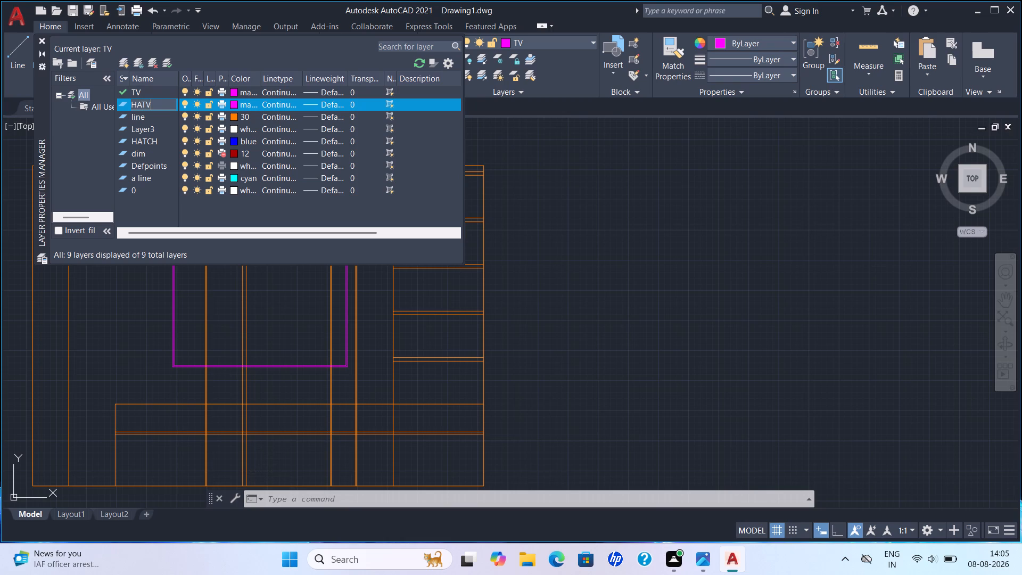
pyautogui.press('BackSpace')
pyautogui.write('CH')
pyautogui.click(234, 105)
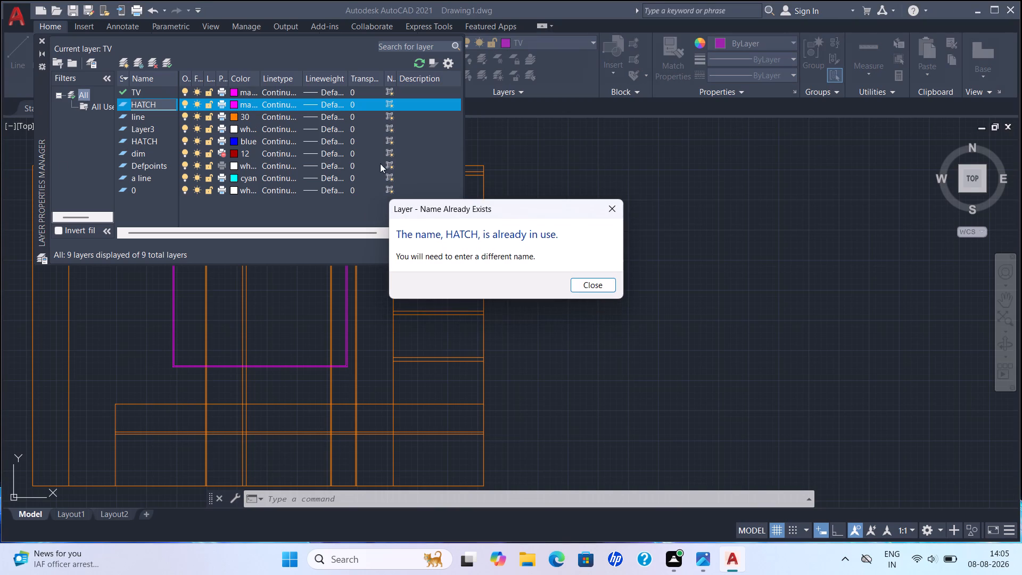
pyautogui.click(237, 142)
pyautogui.press('Escape')
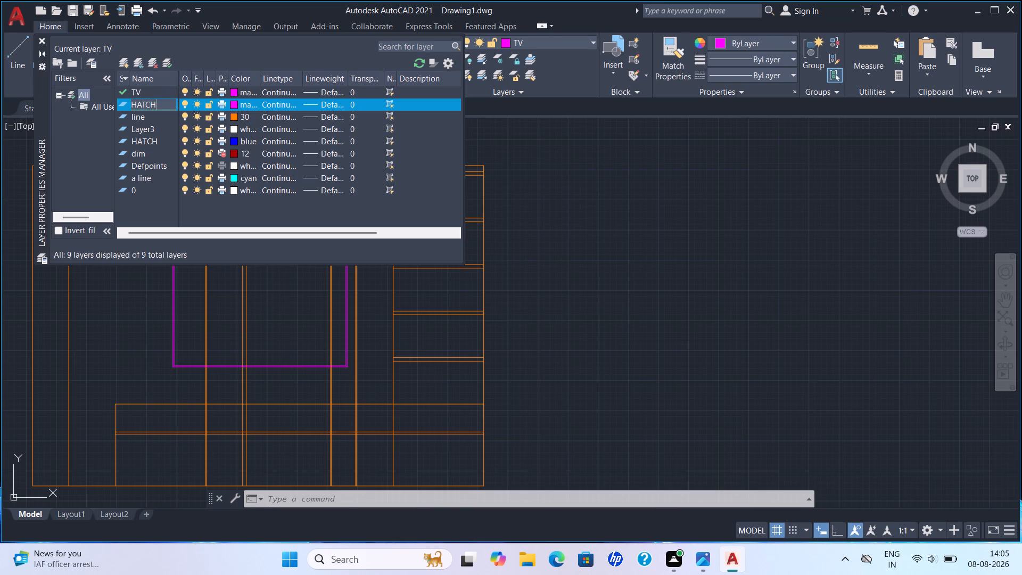
# Replace the new layer's name with A H.
pyautogui.press('BackSpace')
pyautogui.press('BackSpace')
pyautogui.press('BackSpace')
pyautogui.press('BackSpace')
pyautogui.press('BackSpace')
pyautogui.press('BackSpace')
pyautogui.press('BackSpace')
pyautogui.press('BackSpace')
pyautogui.press('BackSpace')
pyautogui.press('BackSpace')
pyautogui.press('BackSpace')
pyautogui.press('BackSpace')
pyautogui.press('BackSpace')
pyautogui.press('BackSpace')
pyautogui.write('A H')
# Set the A H layer's colour to cyan and close the layer manager.
pyautogui.click(232, 101)
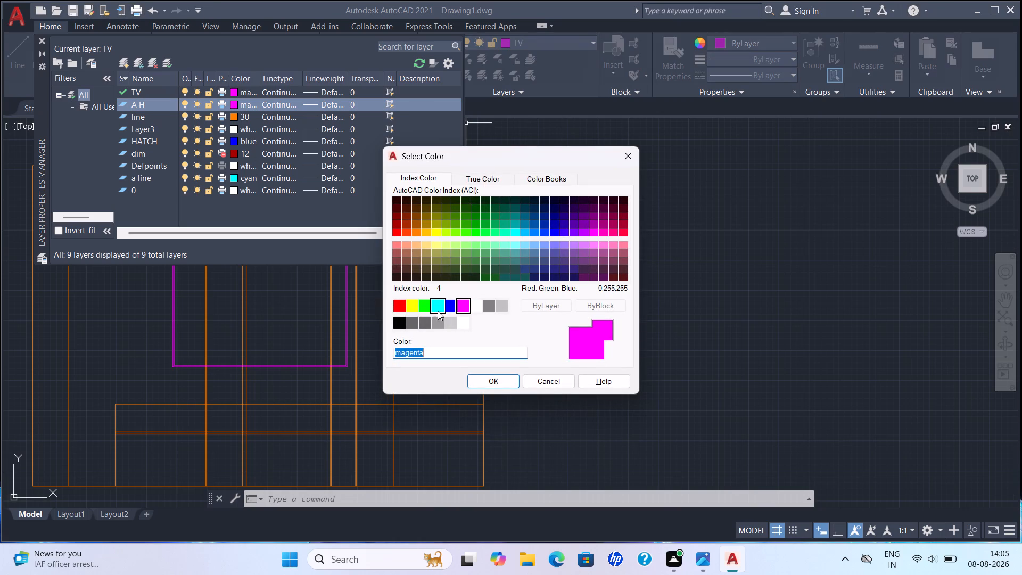
pyautogui.click(438, 311)
pyautogui.click(489, 379)
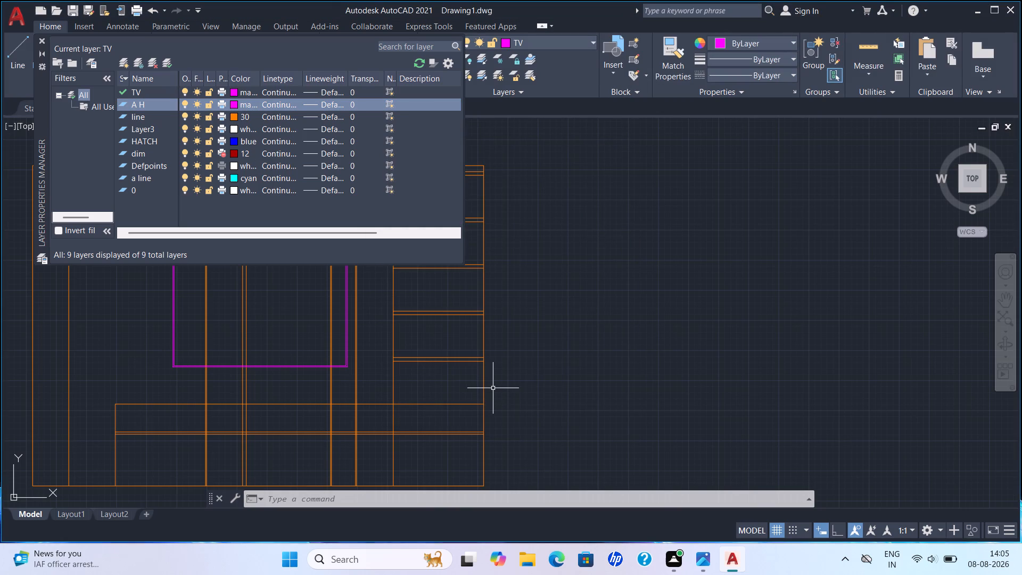
pyautogui.click(235, 106)
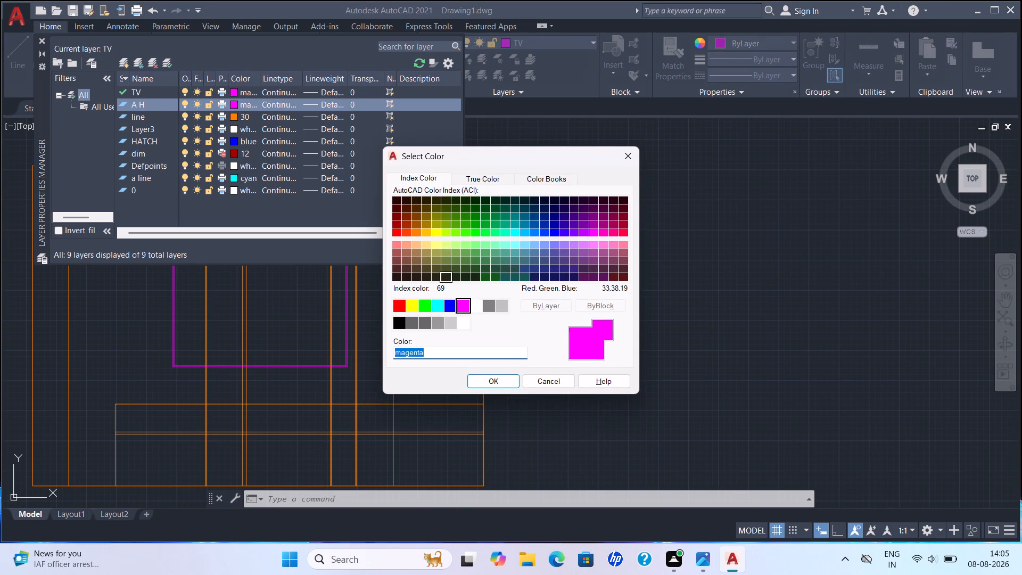
pyautogui.click(436, 304)
pyautogui.click(508, 385)
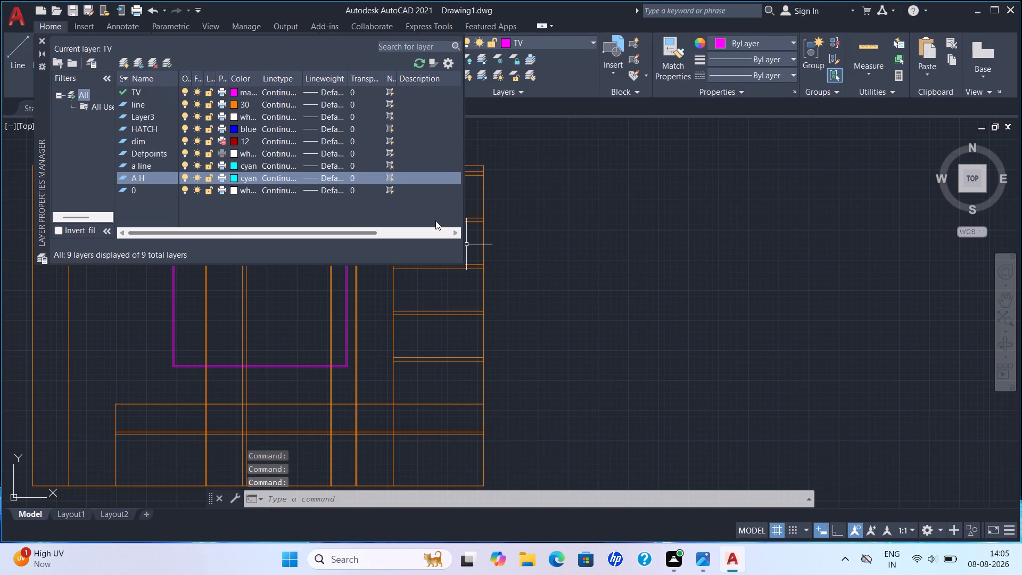
pyautogui.press('Escape')
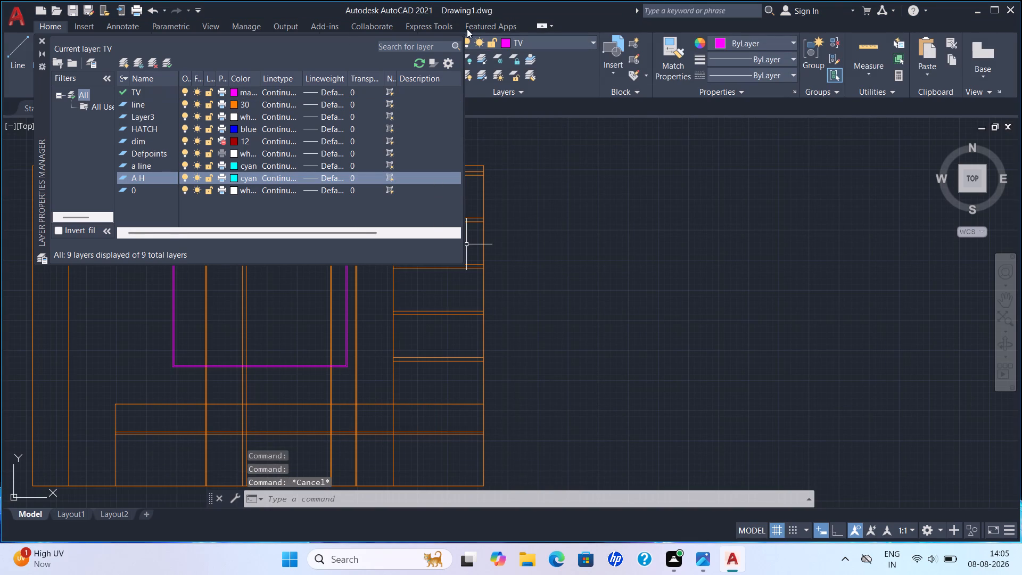
pyautogui.click(39, 45)
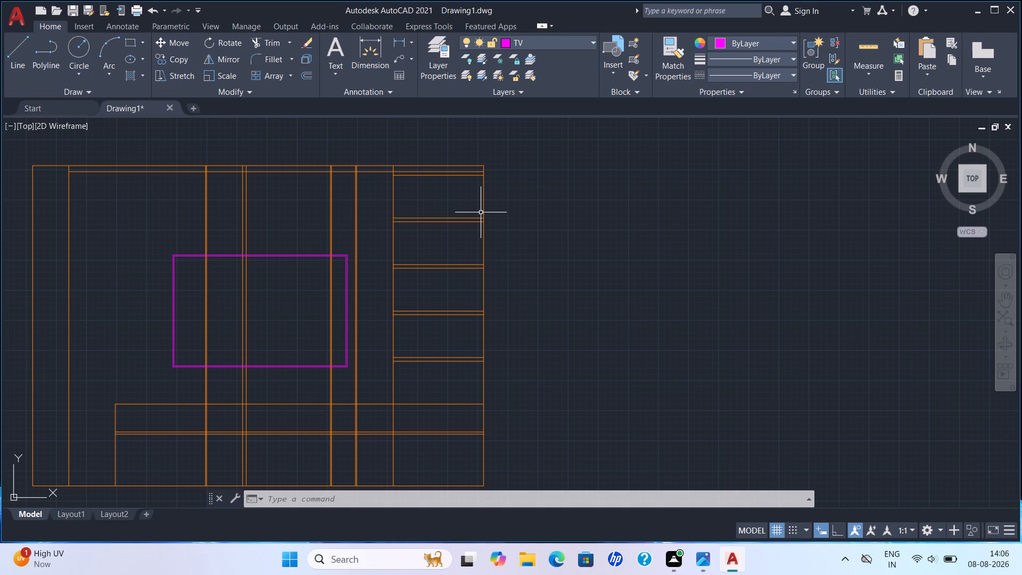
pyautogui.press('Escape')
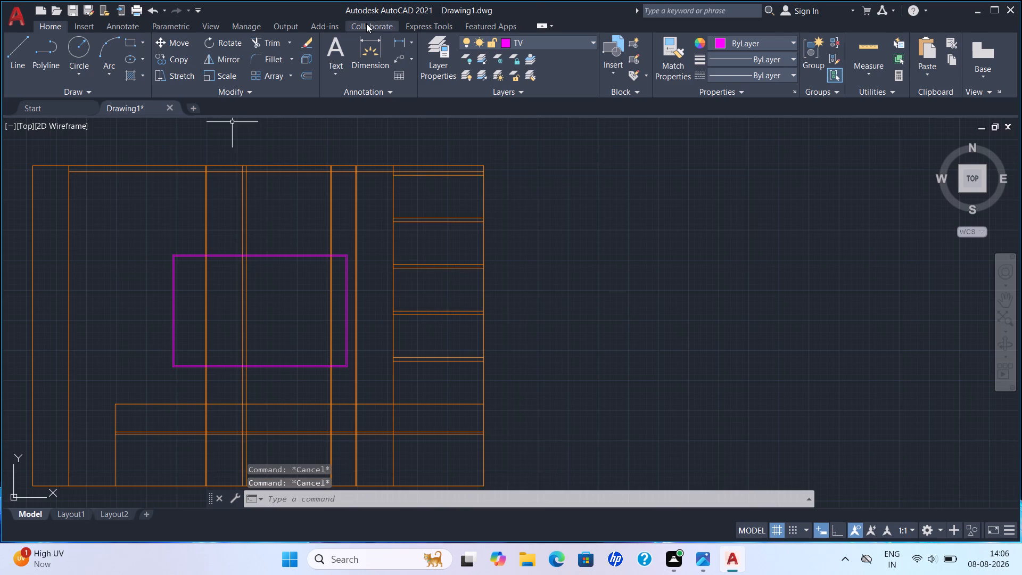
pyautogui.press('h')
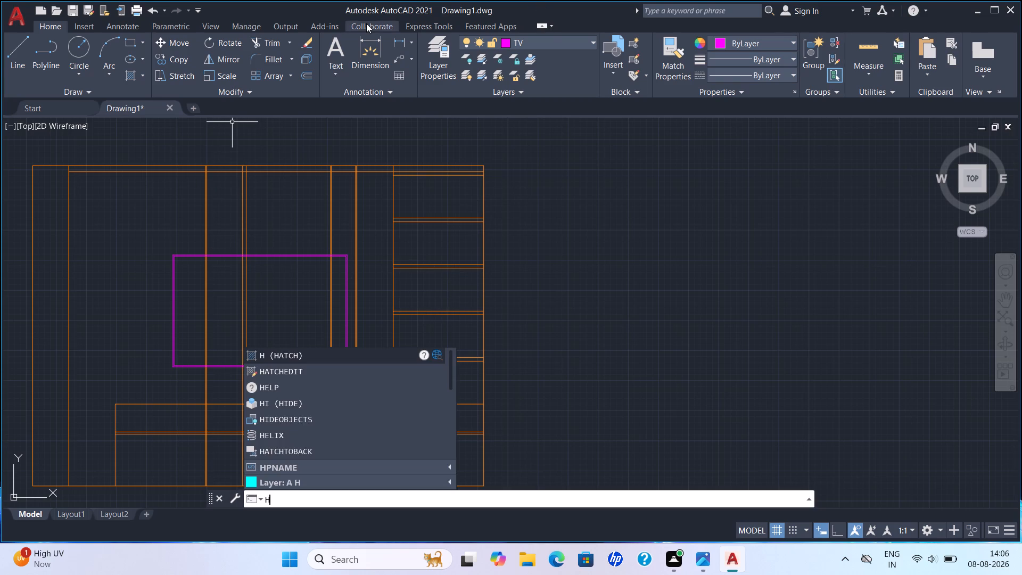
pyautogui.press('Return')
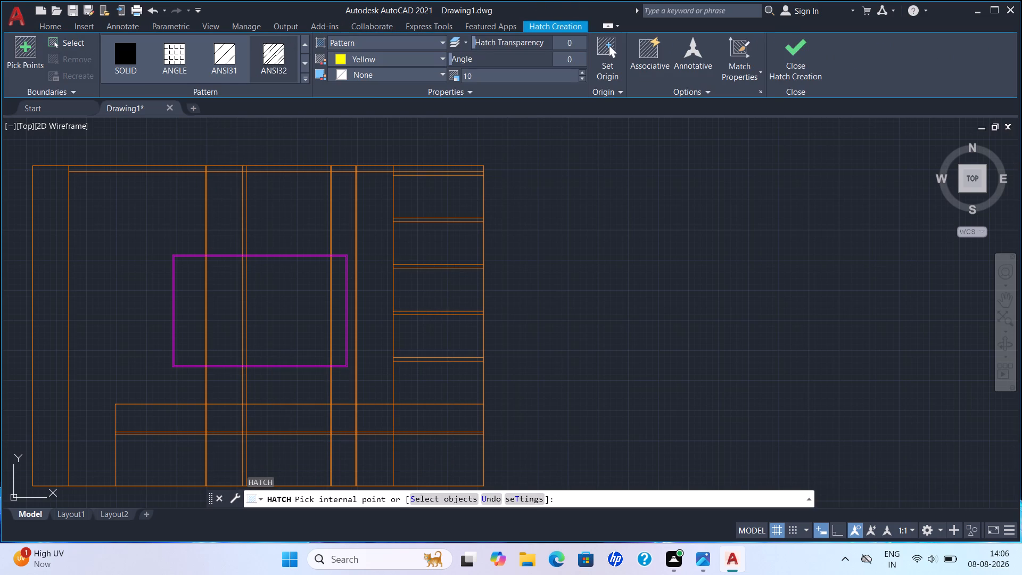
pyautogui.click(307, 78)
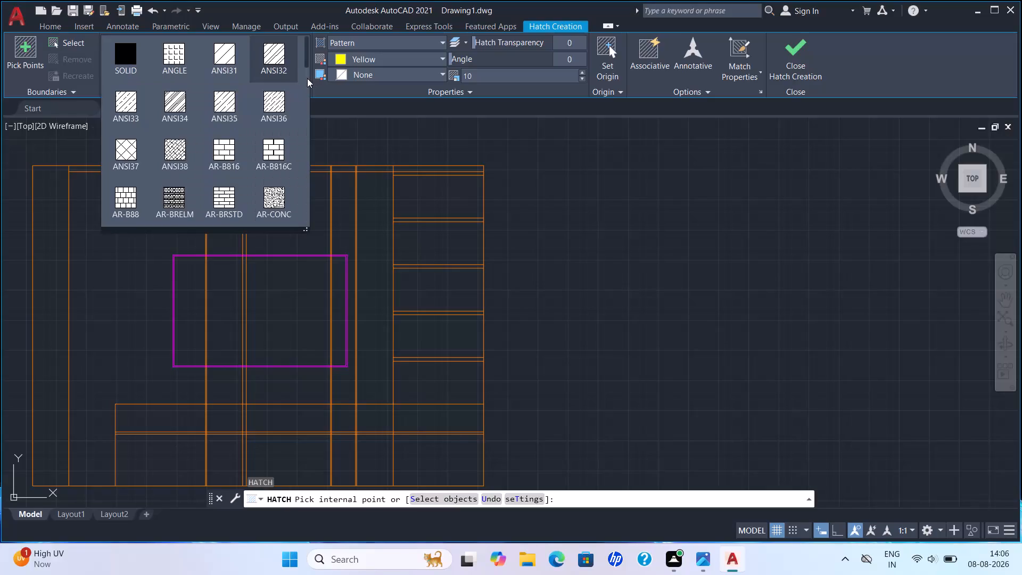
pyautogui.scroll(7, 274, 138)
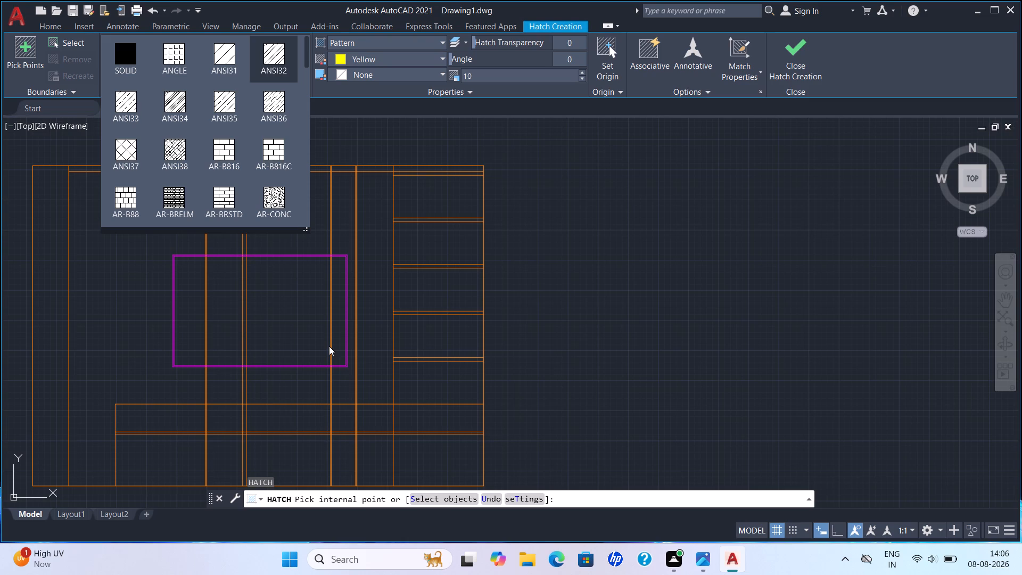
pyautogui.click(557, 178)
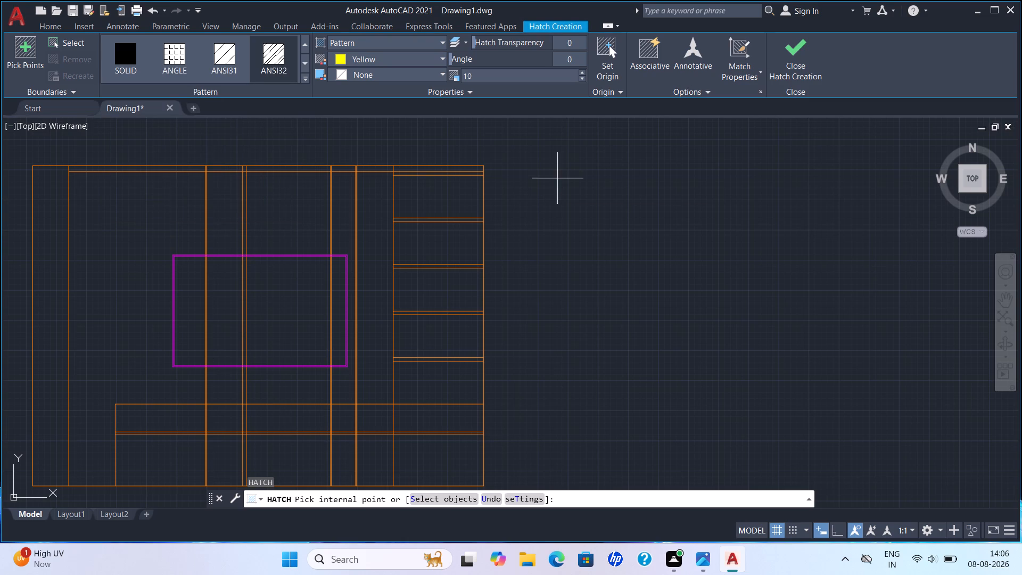
# Save the drawing under the new name "TV TOP PLAN5" in the Documents folder as an AutoCAD 2018 drawing.
pyautogui.click(19, 19)
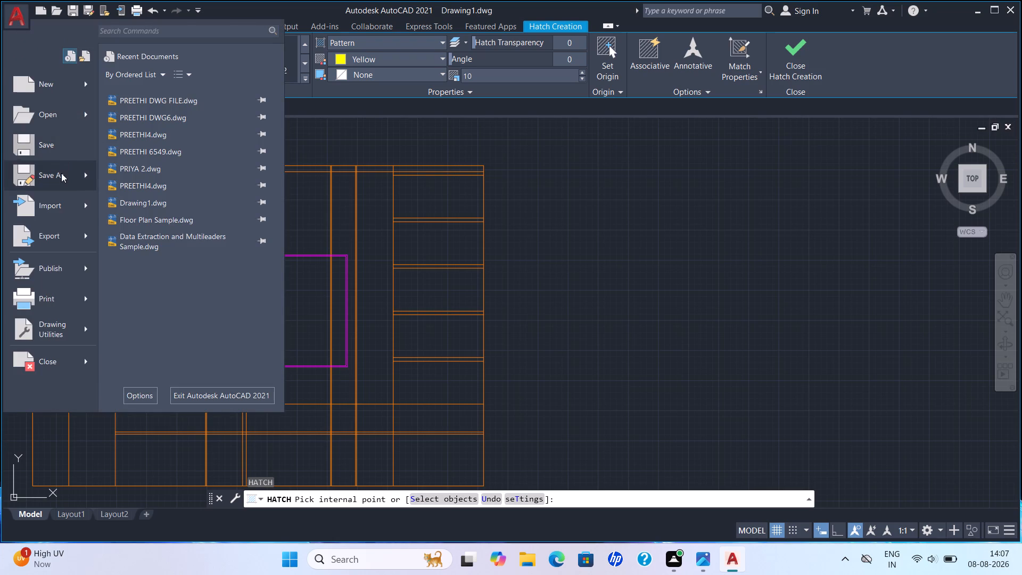
pyautogui.click(61, 174)
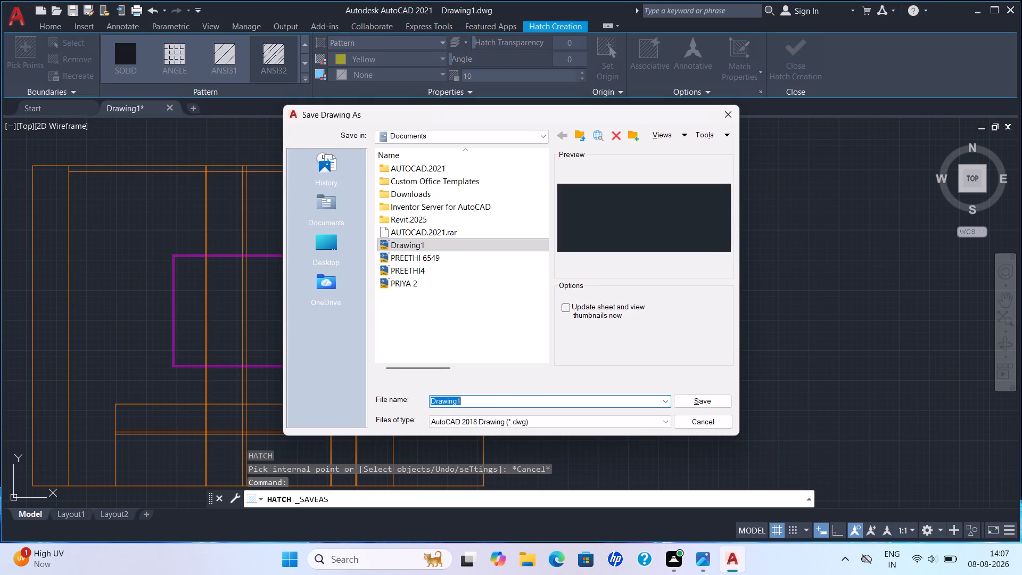
pyautogui.press('BackSpace')
pyautogui.press('BackSpace')
pyautogui.press('BackSpace')
pyautogui.press('BackSpace')
pyautogui.press('BackSpace')
pyautogui.press('BackSpace')
pyautogui.write('TV')
pyautogui.press('space')
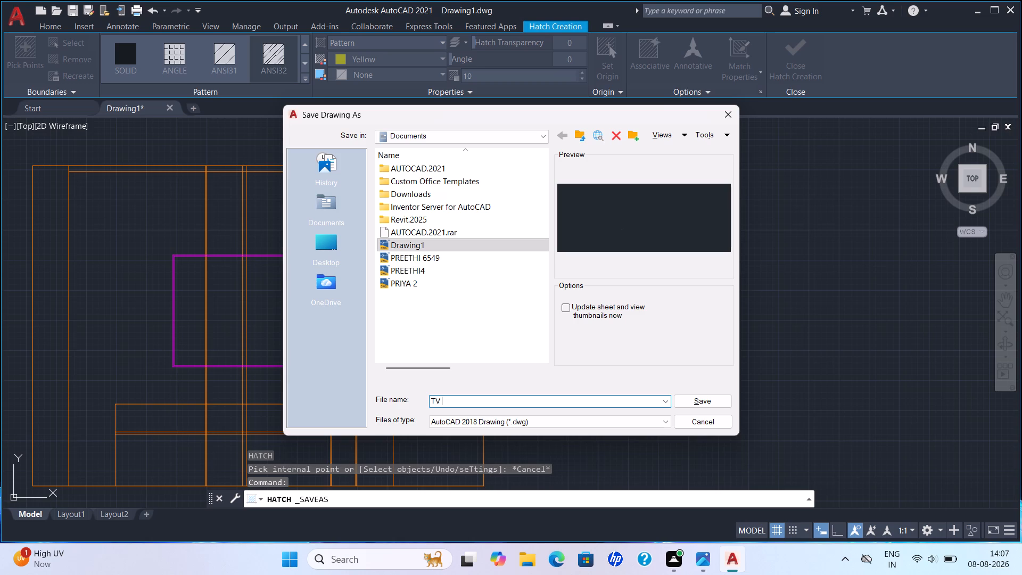
pyautogui.press('space')
pyautogui.write('TOP PLAN')
pyautogui.press('5')
pyautogui.click(707, 405)
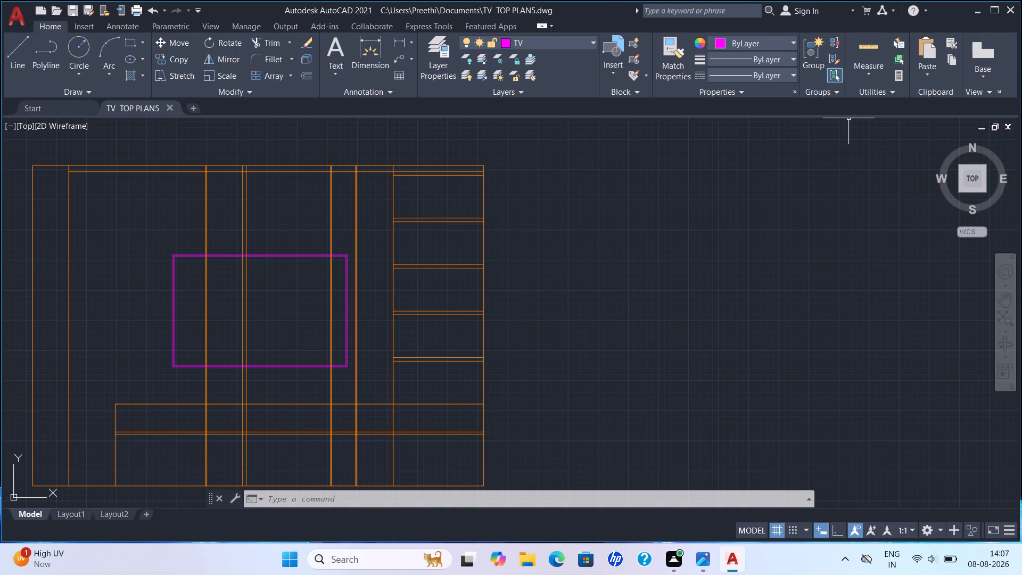
# Close AutoCAD.
pyautogui.click(1016, 11)
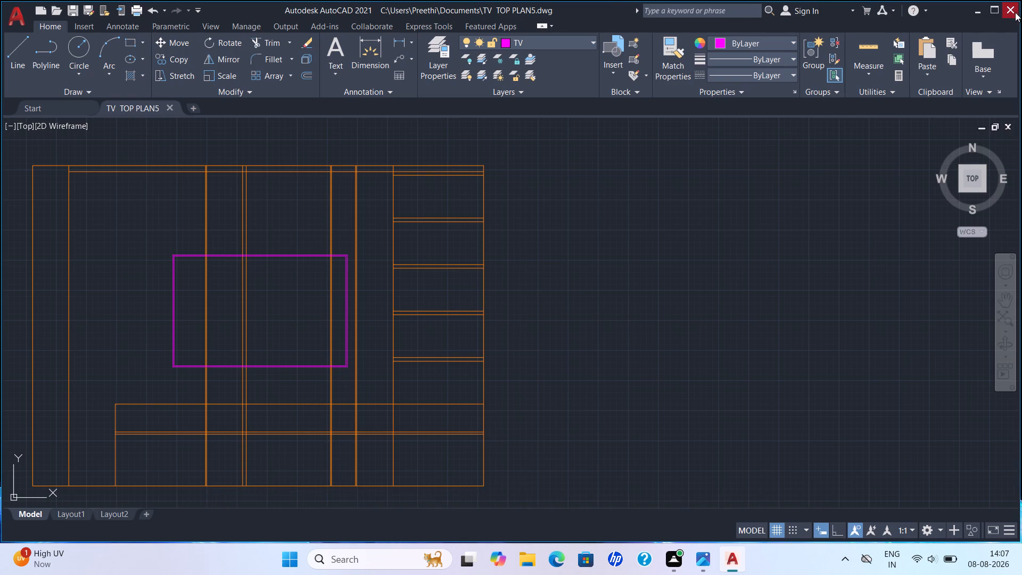
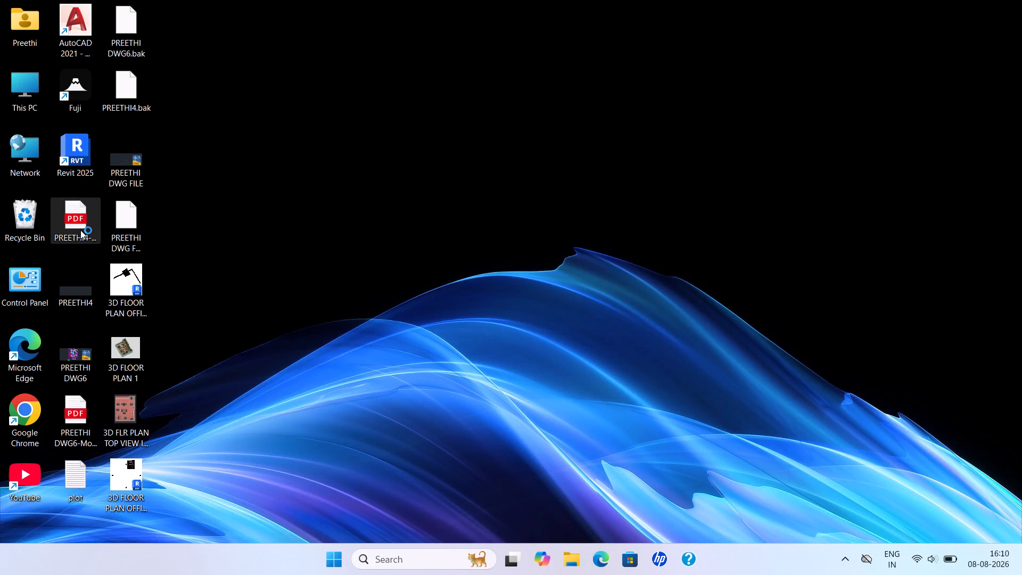
# Launch Fuji from its desktop shortcut.
pyautogui.scroll(1, 80, 230)
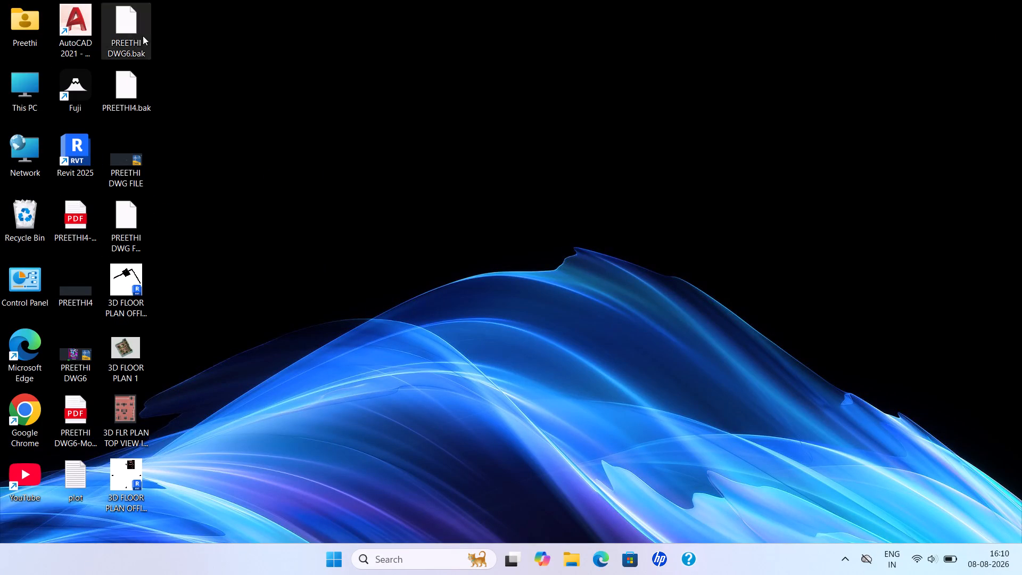
pyautogui.doubleClick(68, 102)
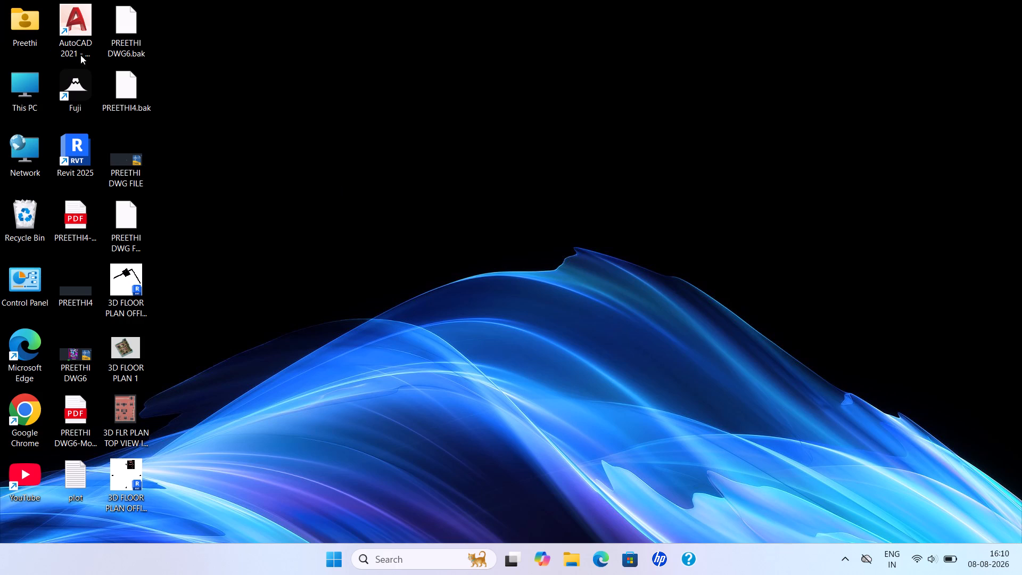
pyautogui.doubleClick(87, 86)
pyautogui.doubleClick(78, 92)
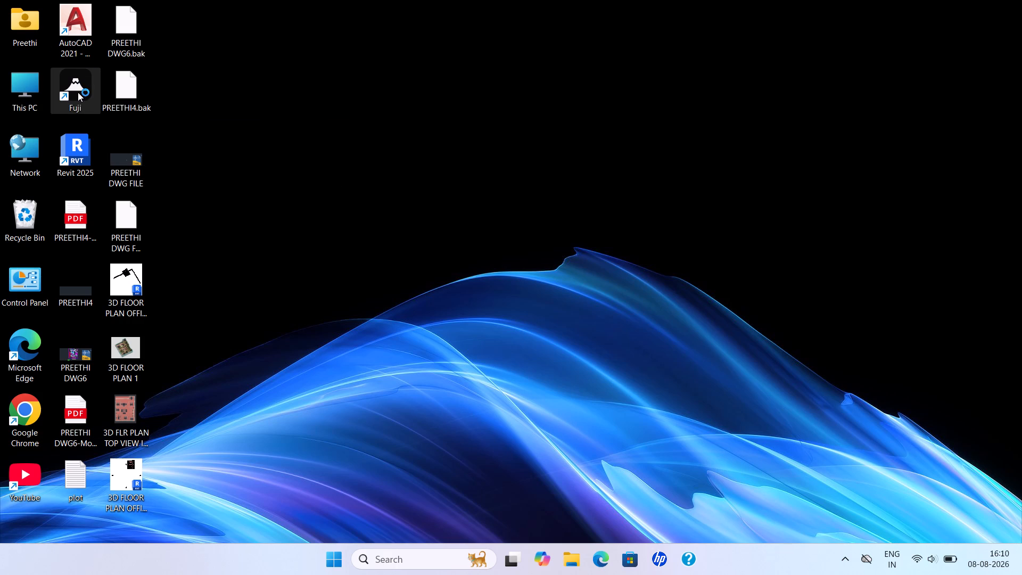
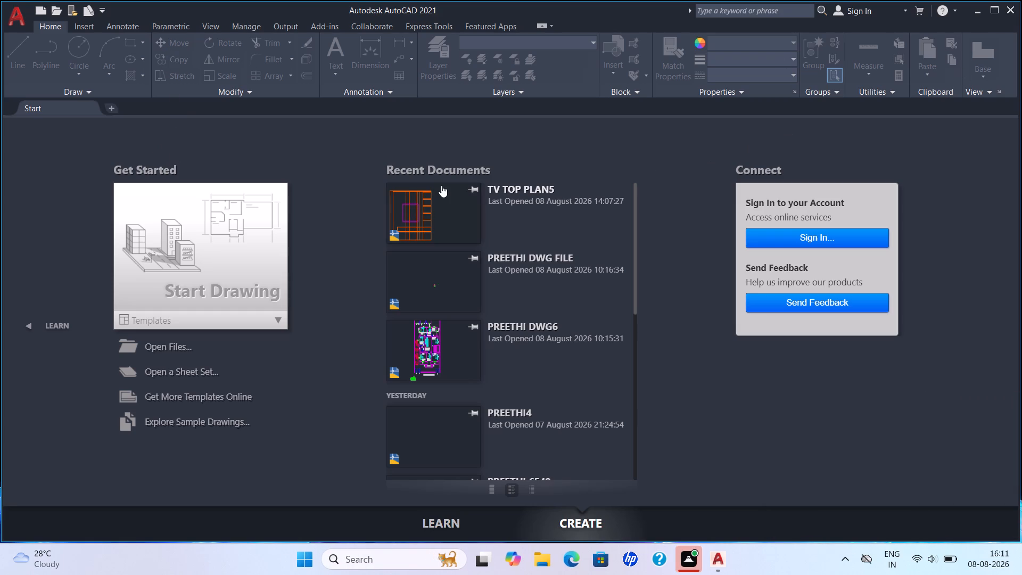
# Open the recent drawing TV TOP PLAN5 at the TV unit's elevation view.
pyautogui.click(436, 205)
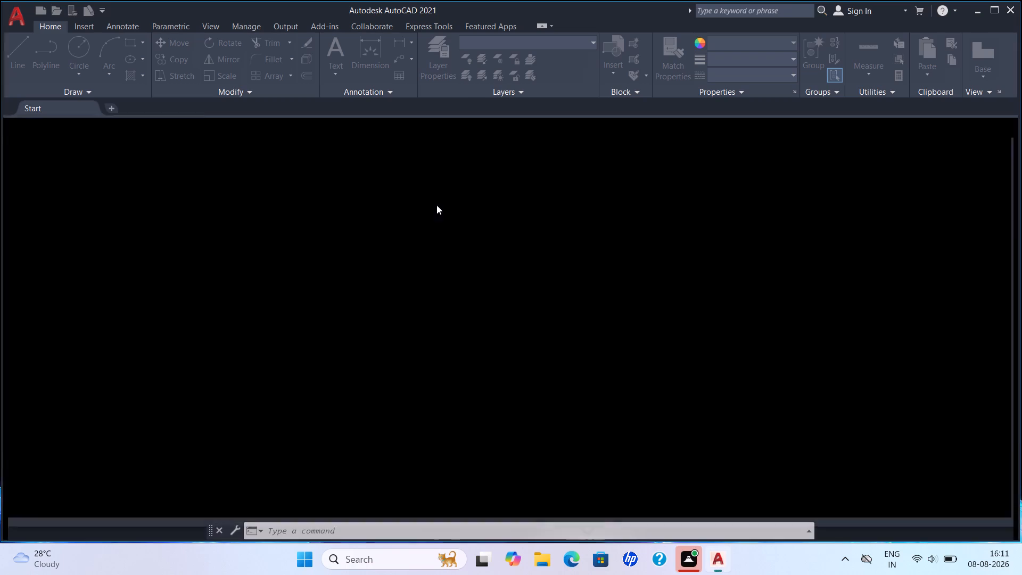
pyautogui.scroll(-3, 472, 214)
pyautogui.scroll(3, 431, 244)
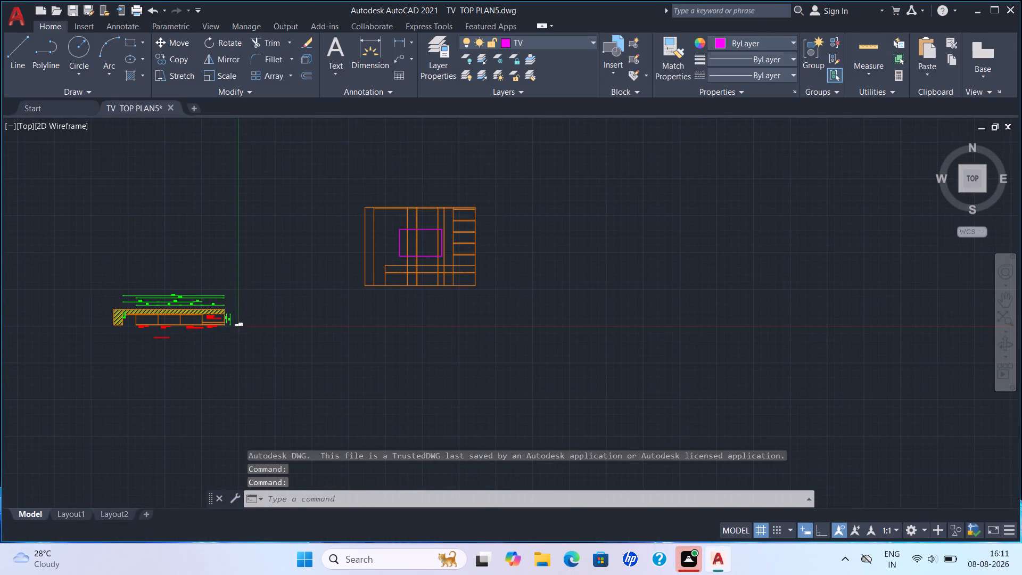
pyautogui.scroll(1, 433, 241)
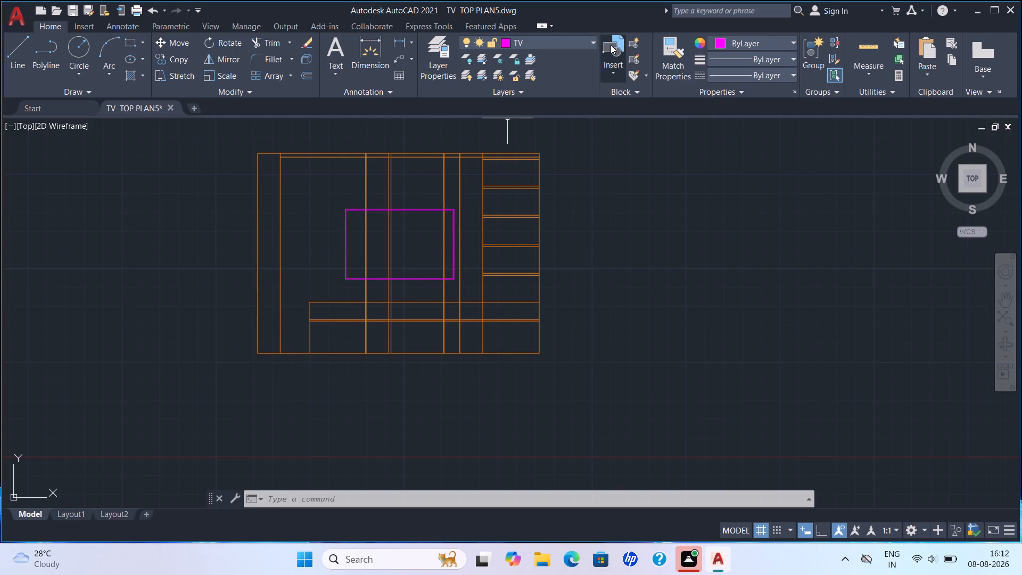
# Make A H the current layer.
pyautogui.click(591, 46)
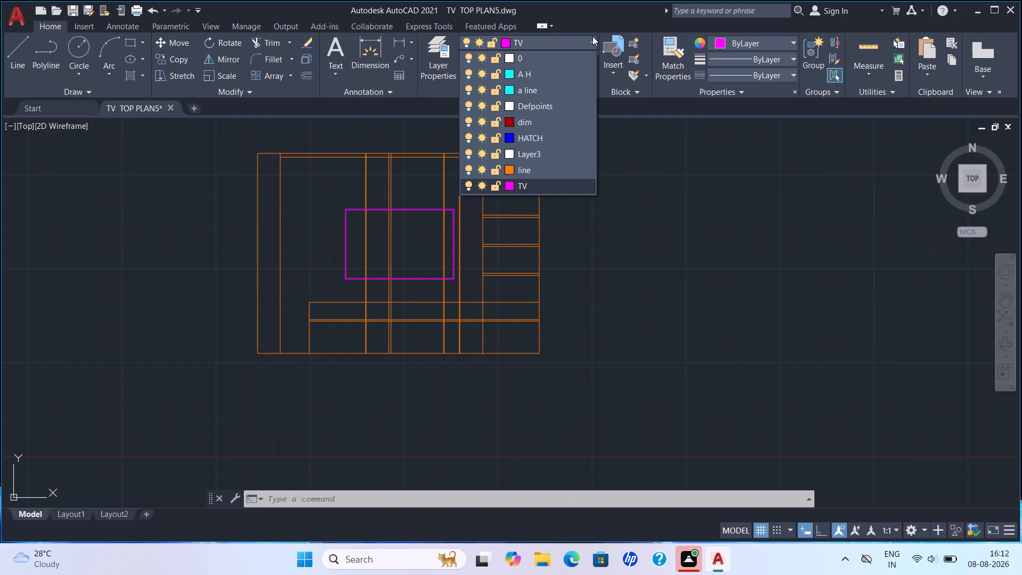
pyautogui.click(543, 75)
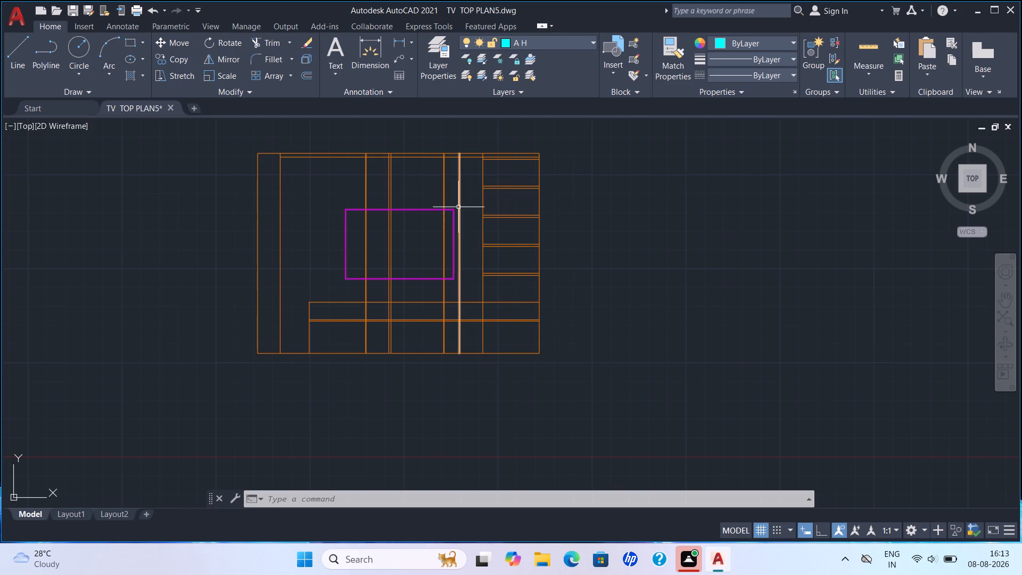
# Examine the TV unit's elevation around the TV outline, vertical panel lines and shelf compartments.
pyautogui.scroll(2, 447, 195)
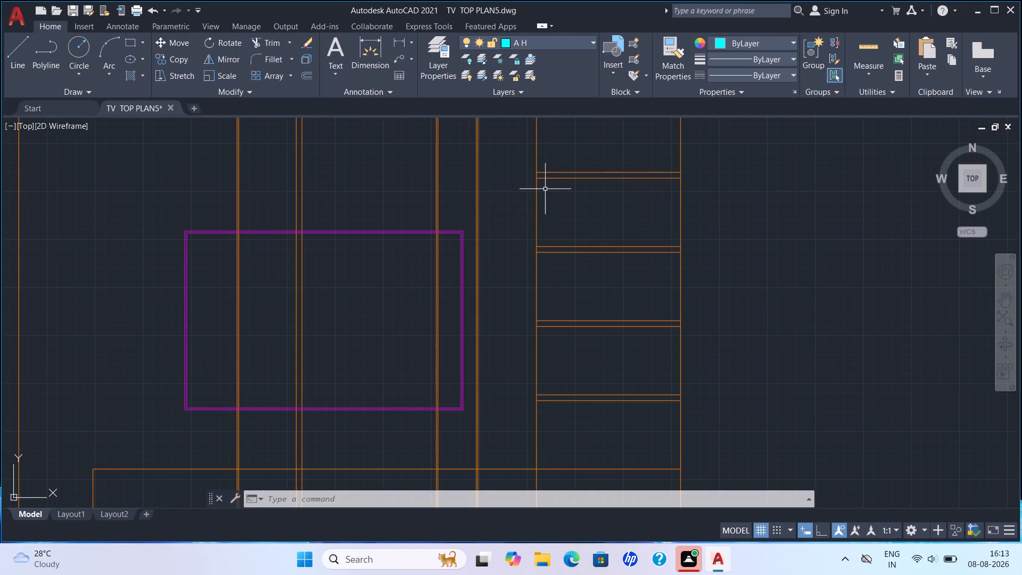
pyautogui.scroll(-3, 548, 179)
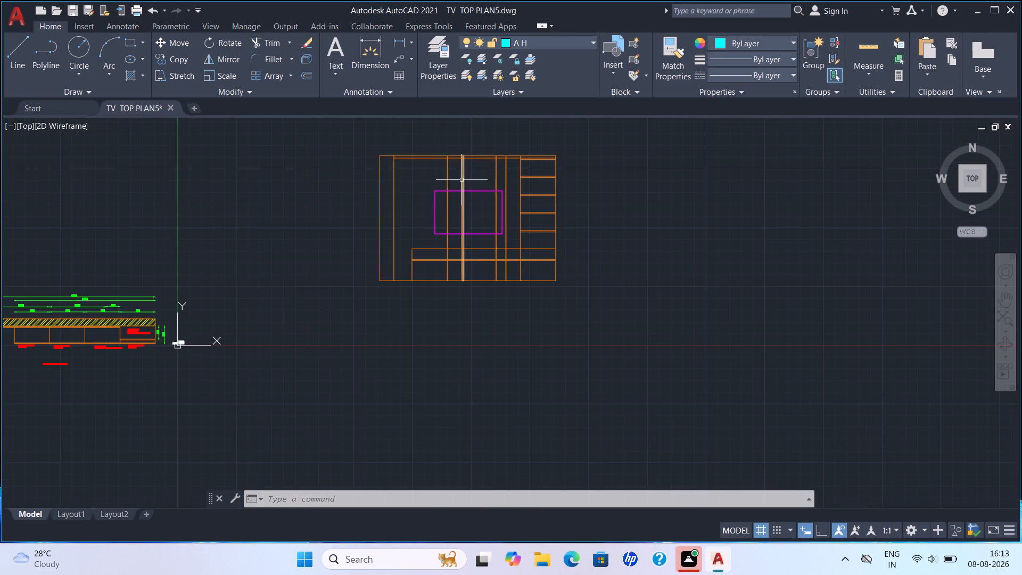
pyautogui.moveTo(457, 174); pyautogui.dragTo(401, 241, button='middle')
pyautogui.scroll(2, 364, 241)
pyautogui.scroll(-1, 363, 241)
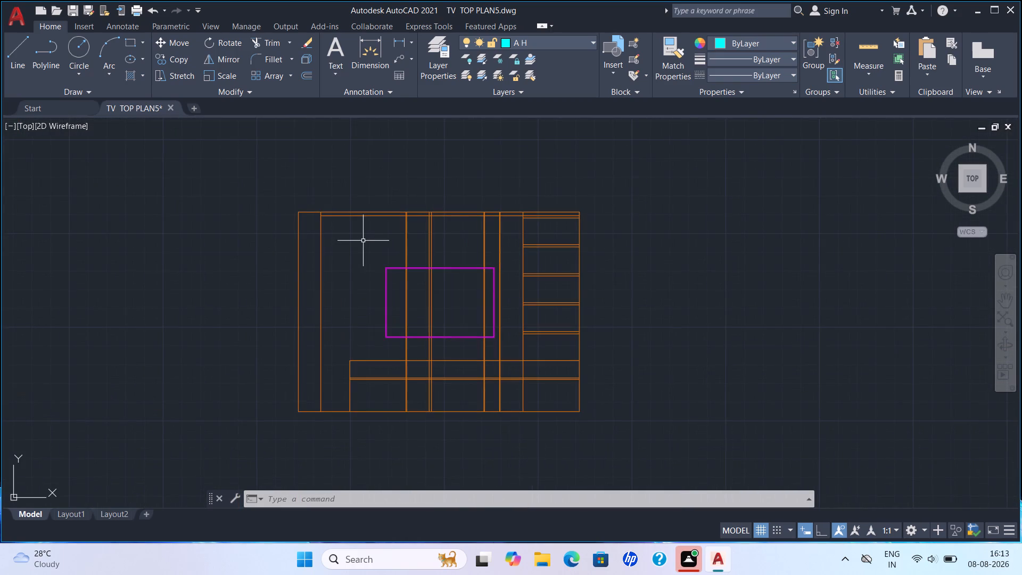
pyautogui.moveTo(358, 237); pyautogui.dragTo(371, 186, button='middle')
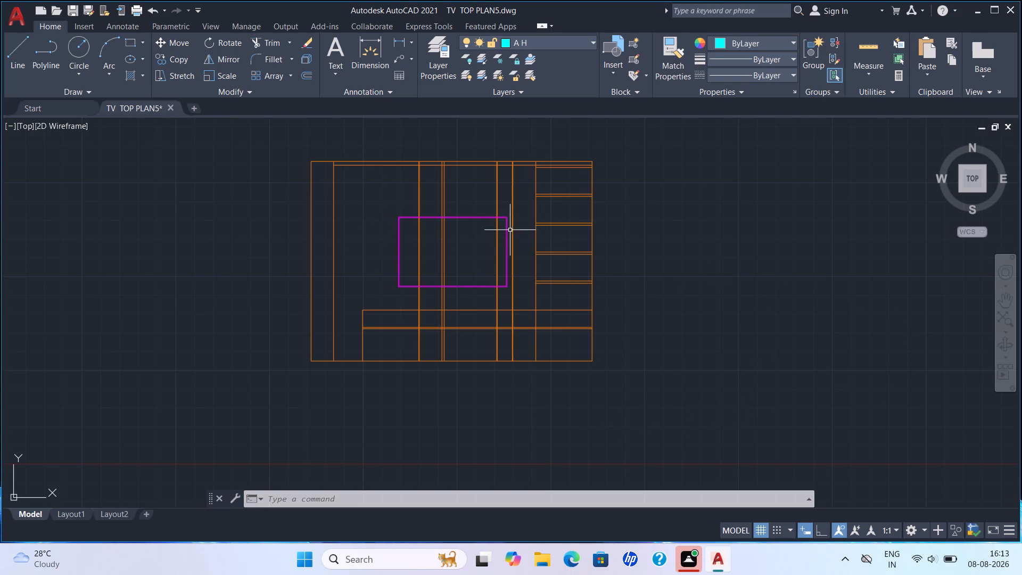
pyautogui.scroll(1, 545, 220)
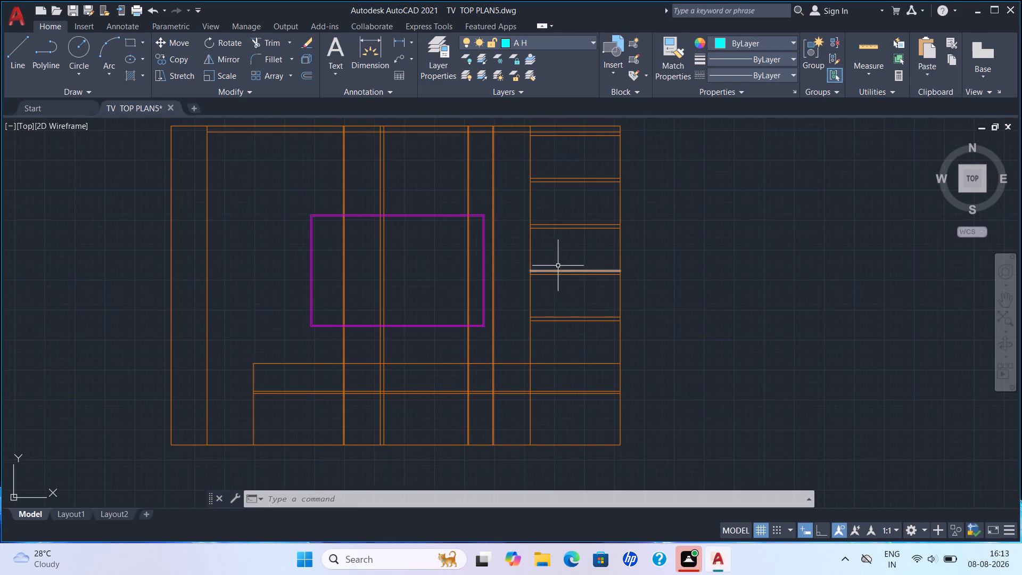
pyautogui.moveTo(567, 171); pyautogui.dragTo(526, 235, button='middle')
pyautogui.scroll(-1, 564, 183)
pyautogui.scroll(1, 516, 258)
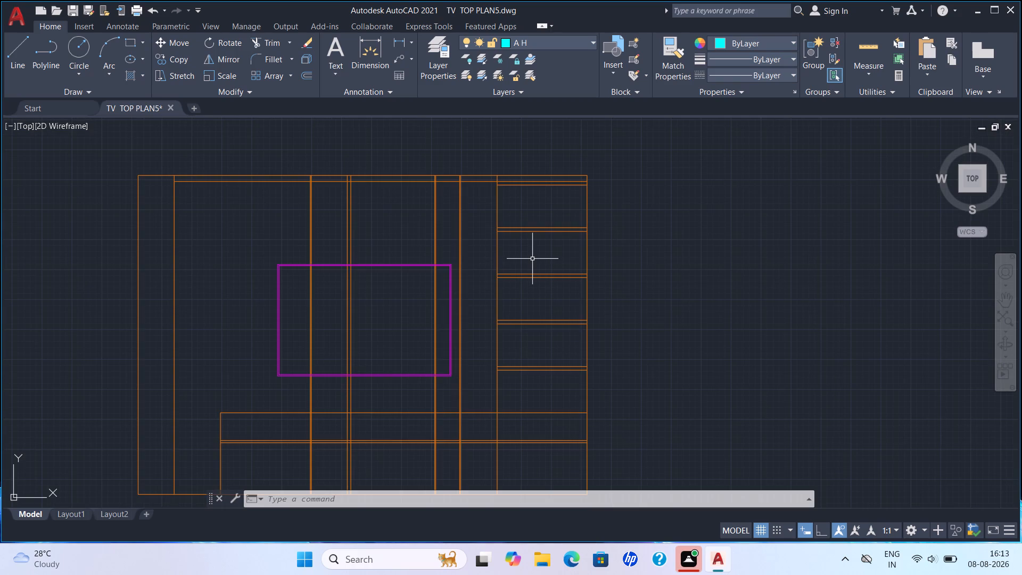
pyautogui.scroll(-1, 532, 256)
pyautogui.moveTo(529, 253); pyautogui.dragTo(535, 209, button='middle')
pyautogui.scroll(1, 535, 217)
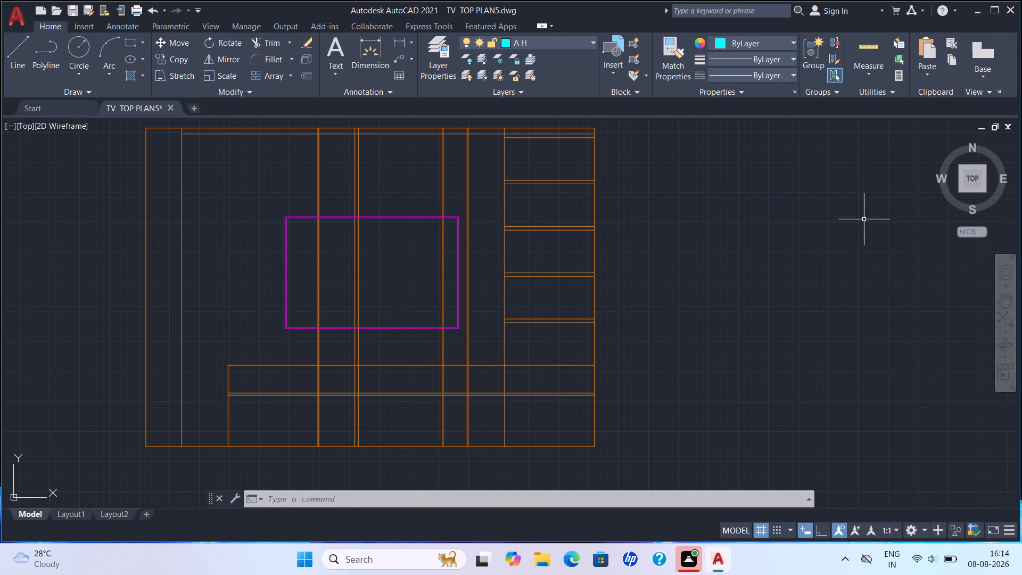
pyautogui.press('Escape')
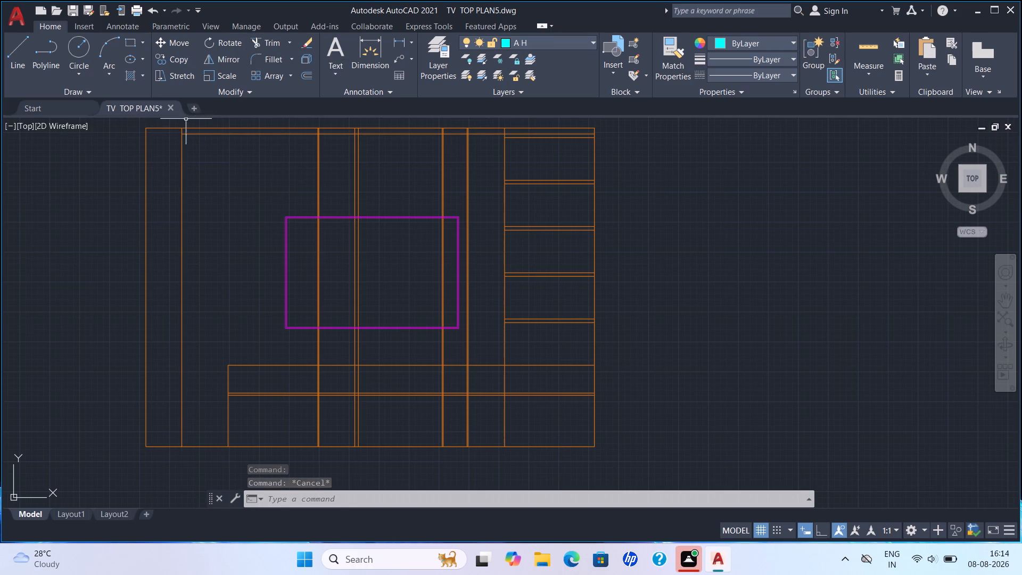
# Hatch the uppermost shelf compartment of the elevation with the CORK pattern at scale 10.
pyautogui.press('h')
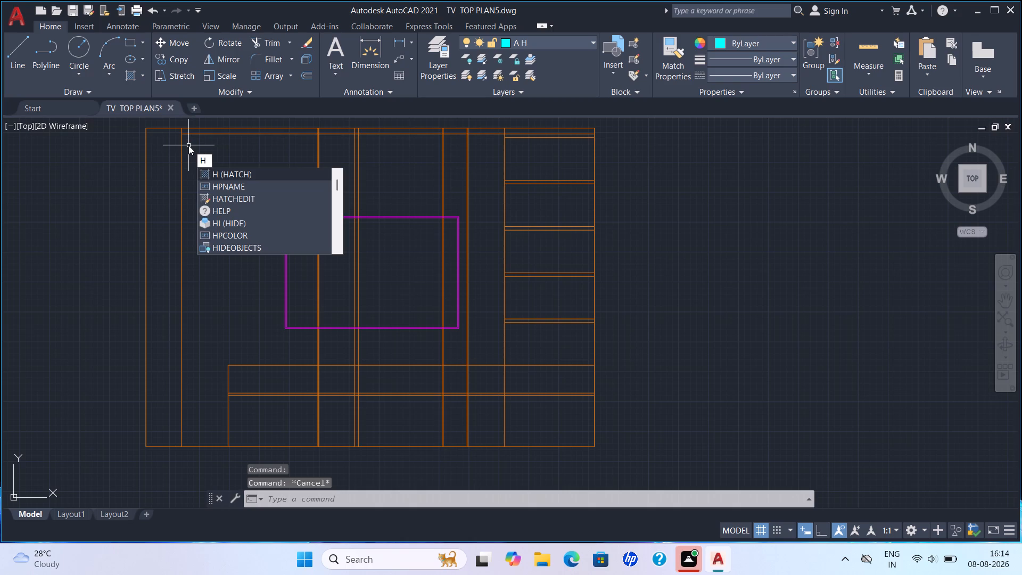
pyautogui.click(253, 172)
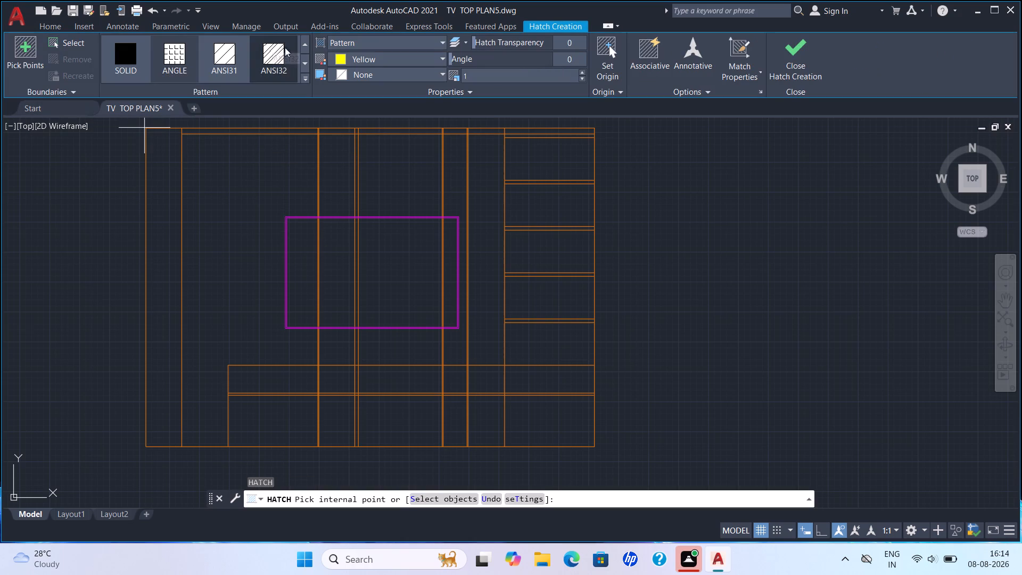
pyautogui.click(303, 75)
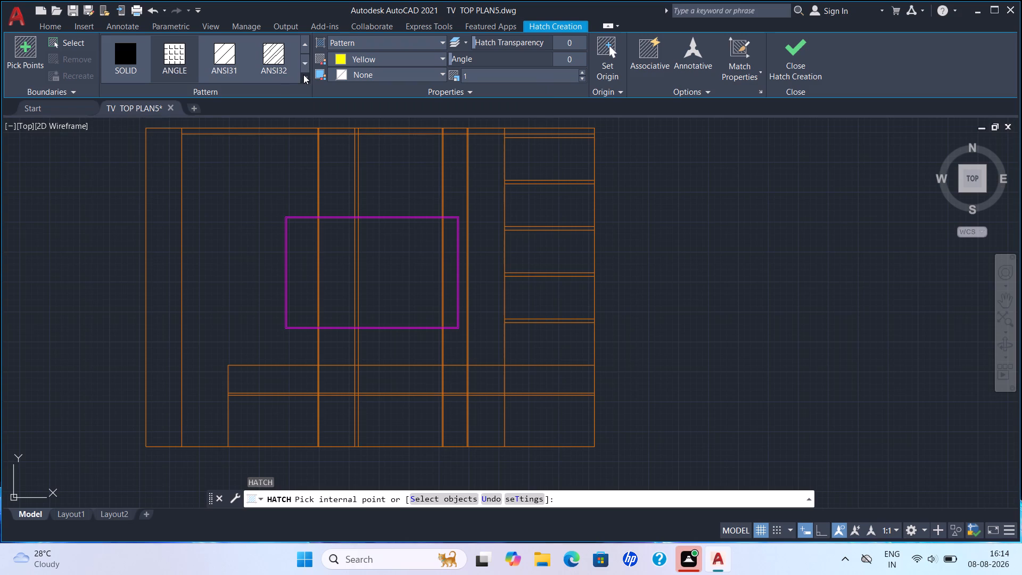
pyautogui.scroll(1, 257, 171)
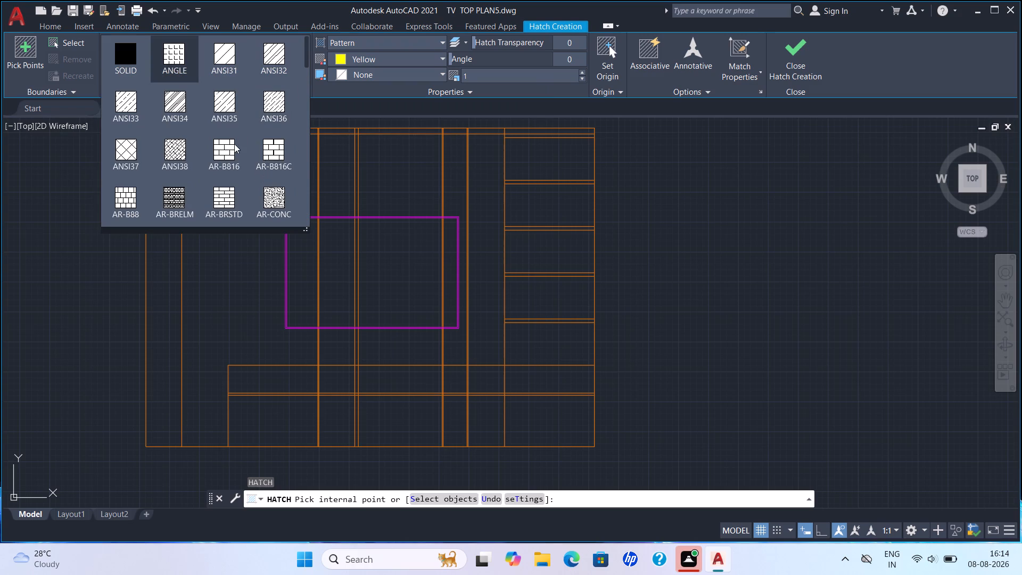
pyautogui.scroll(6, 234, 144)
pyautogui.scroll(-6, 242, 135)
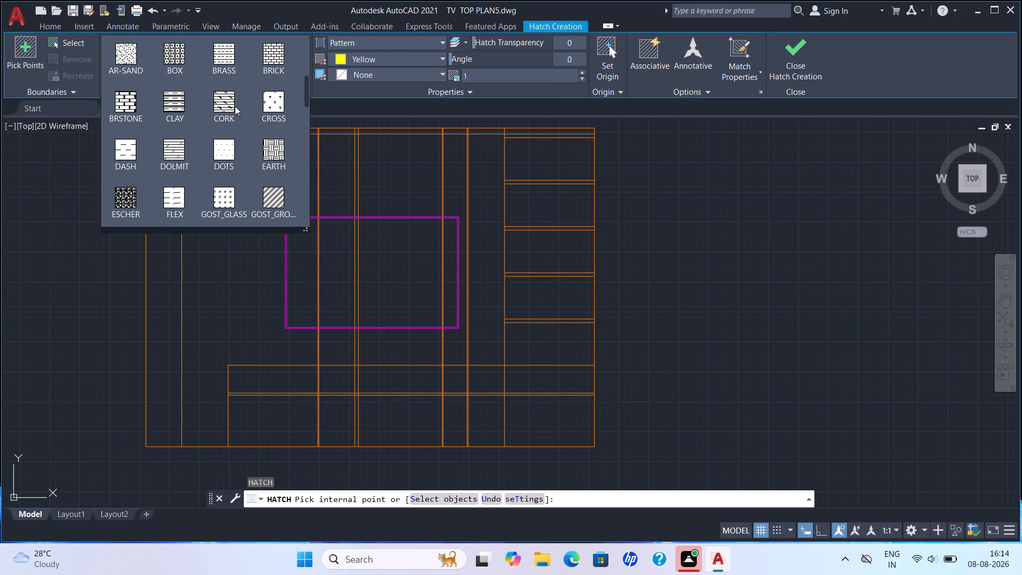
pyautogui.click(228, 102)
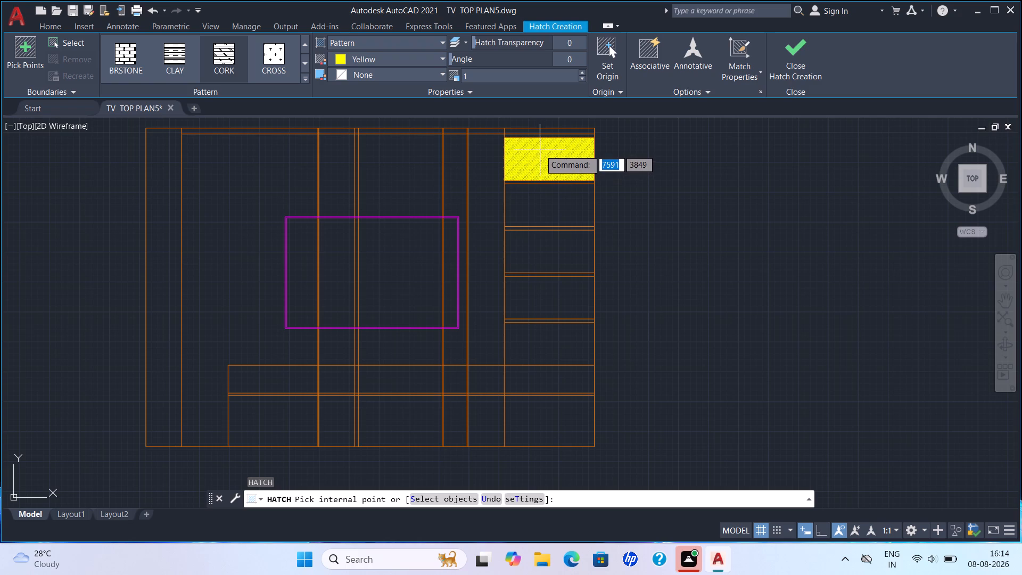
pyautogui.click(493, 74)
pyautogui.press('BackSpace')
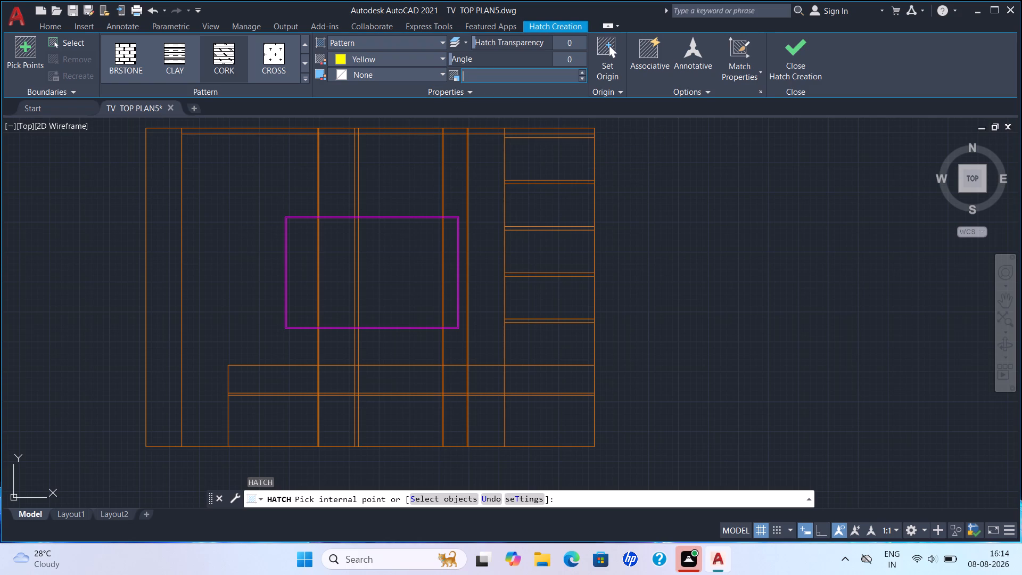
pyautogui.write('10')
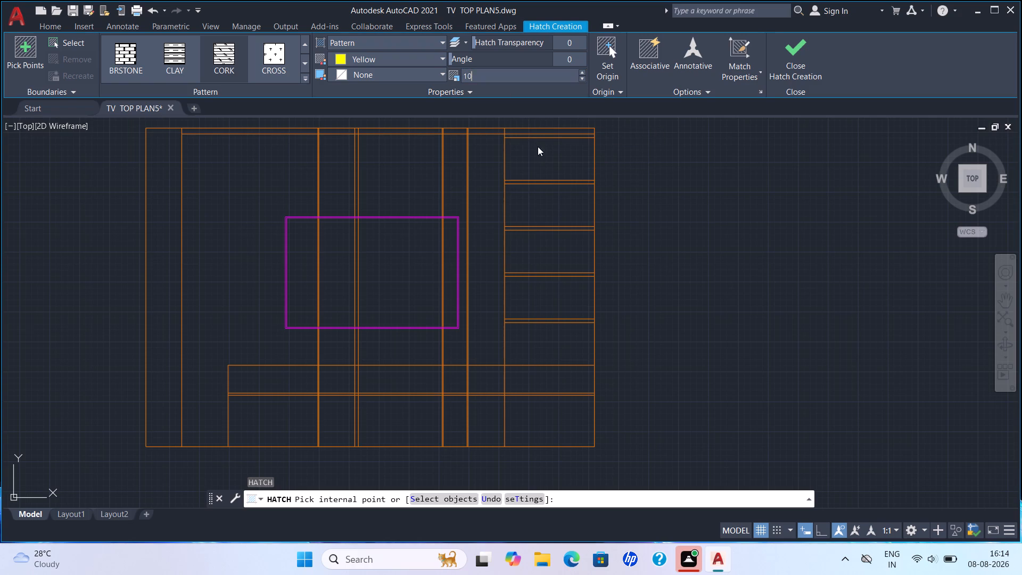
pyautogui.click(537, 150)
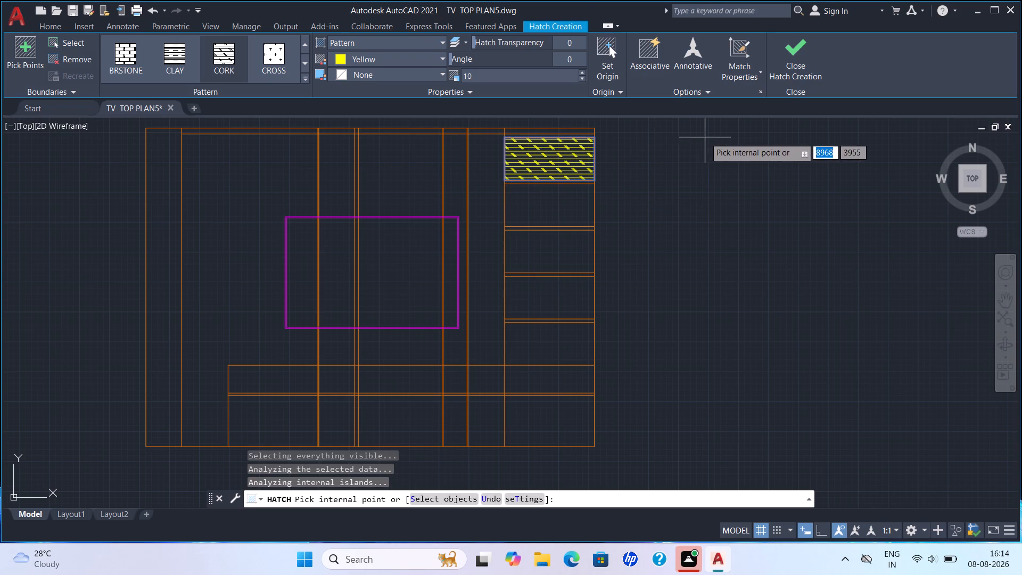
# Set the hatch colour to Cyan and add the four shelf compartments below to the hatch.
pyautogui.click(445, 57)
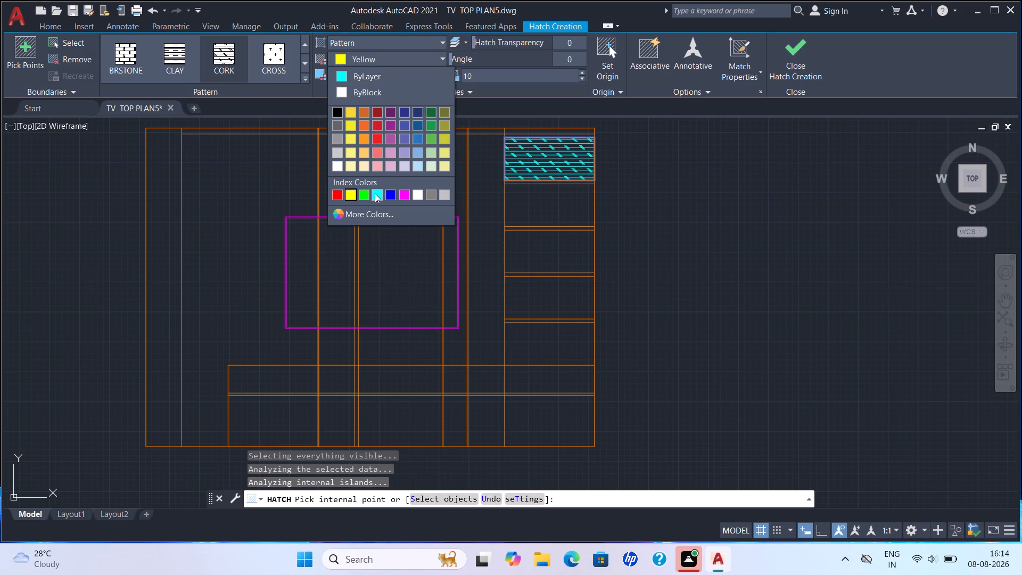
pyautogui.click(375, 193)
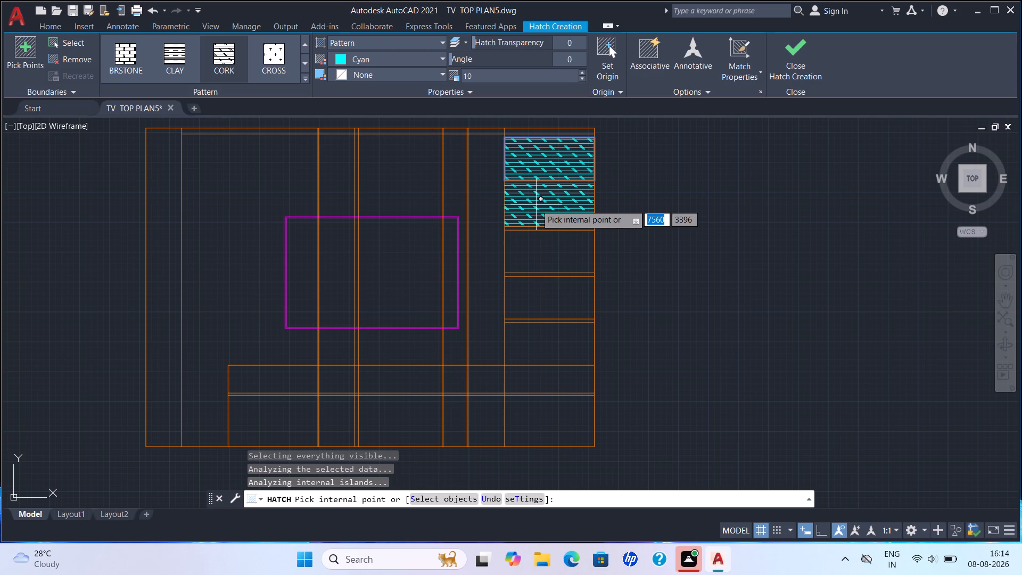
pyautogui.click(536, 205)
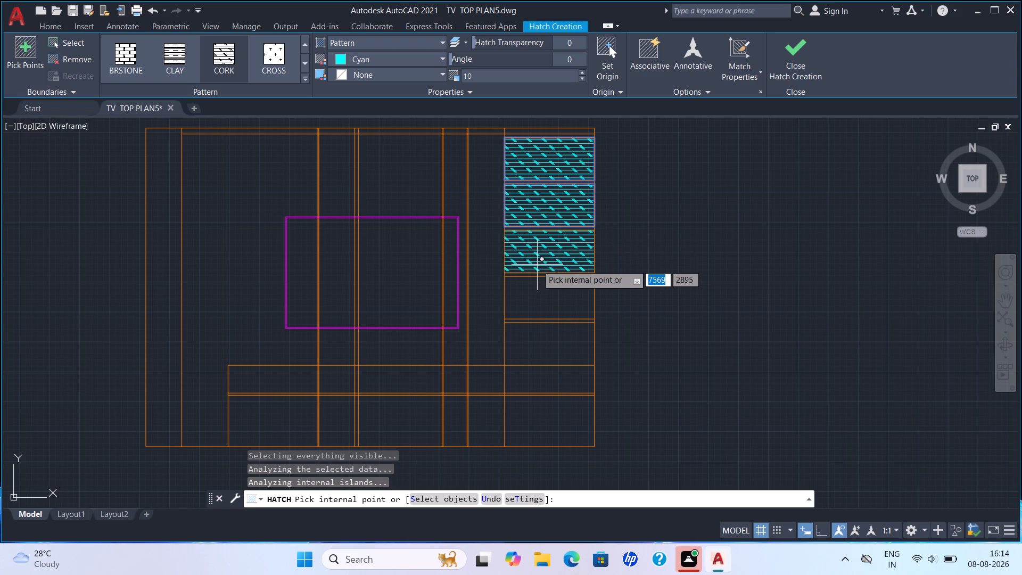
pyautogui.click(537, 265)
pyautogui.click(532, 298)
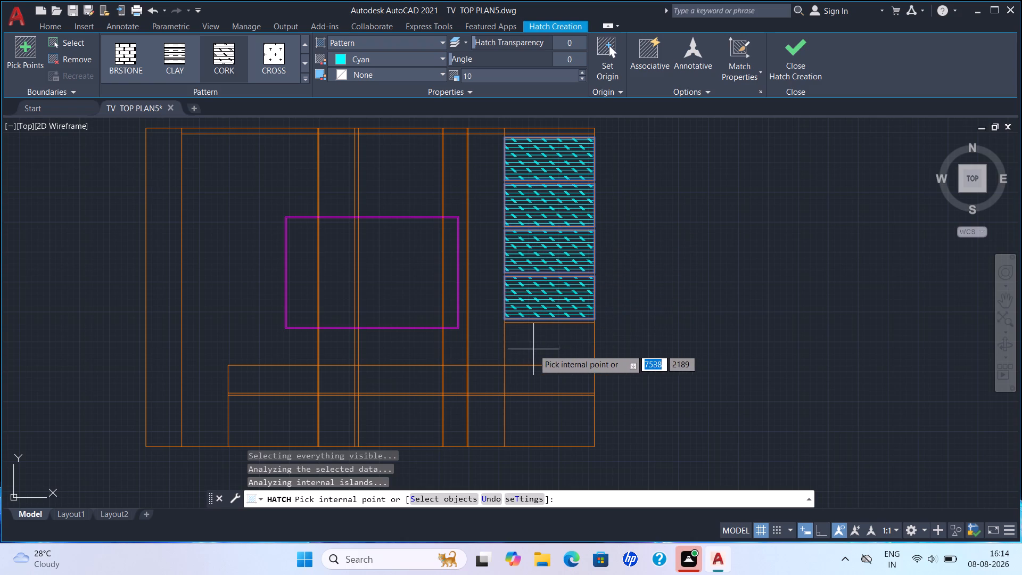
pyautogui.click(537, 352)
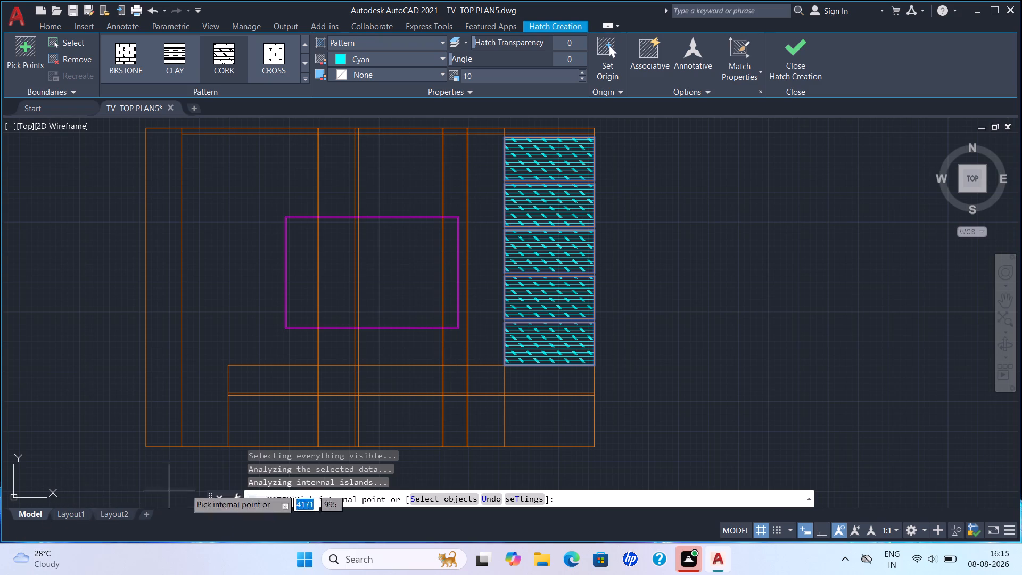
pyautogui.press('Escape')
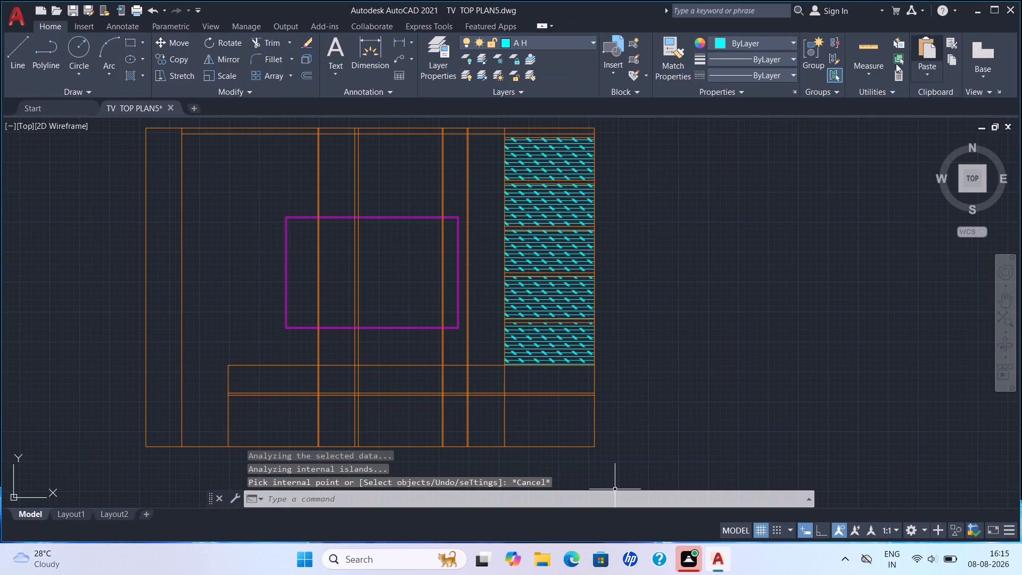
# Trim the vertical panel line pairs crossing the base cabinet's upper band, keeping the pair beneath the TV outline's right edge.
pyautogui.scroll(2, 561, 336)
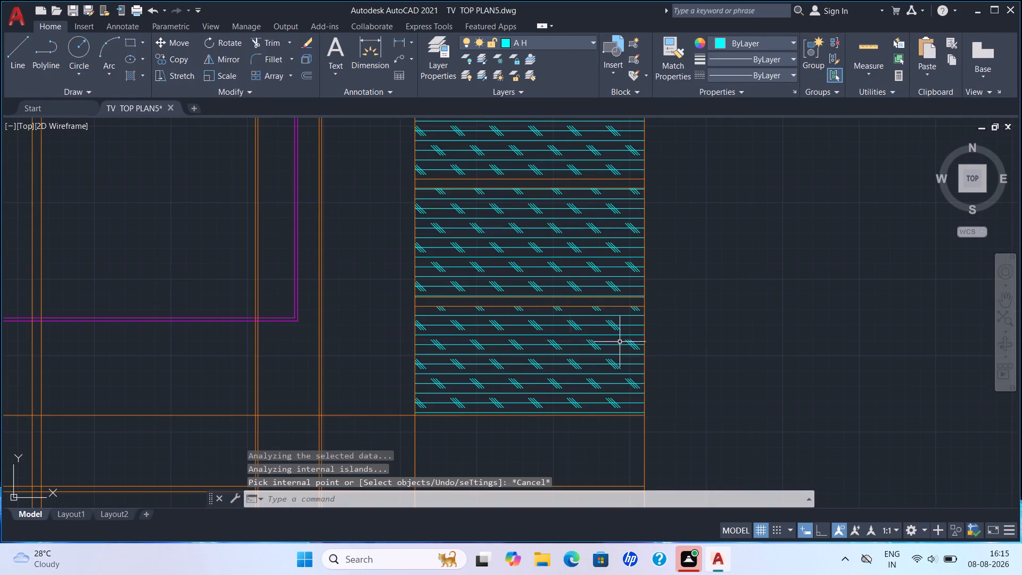
pyautogui.scroll(-2, 650, 343)
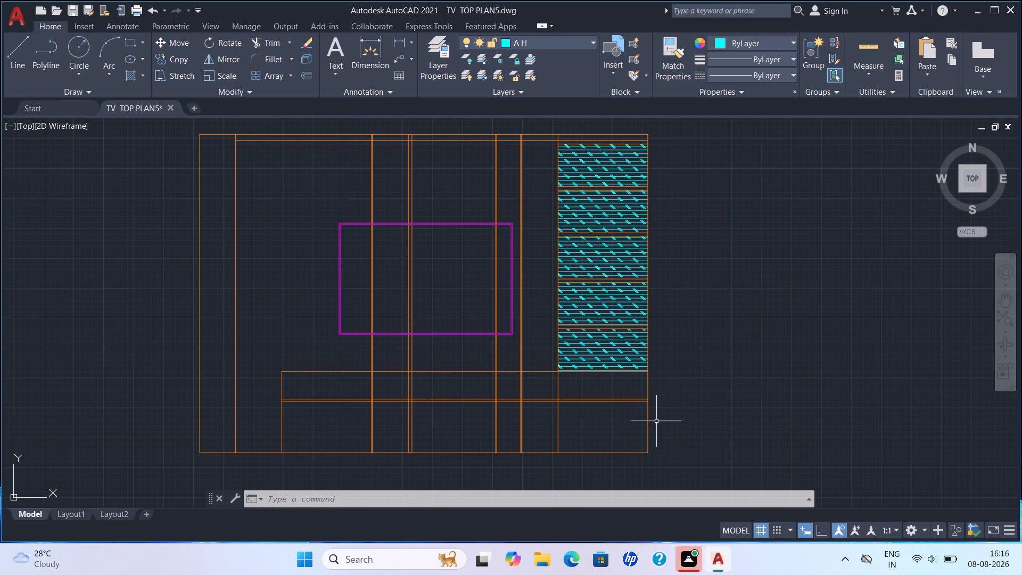
pyautogui.press('Escape')
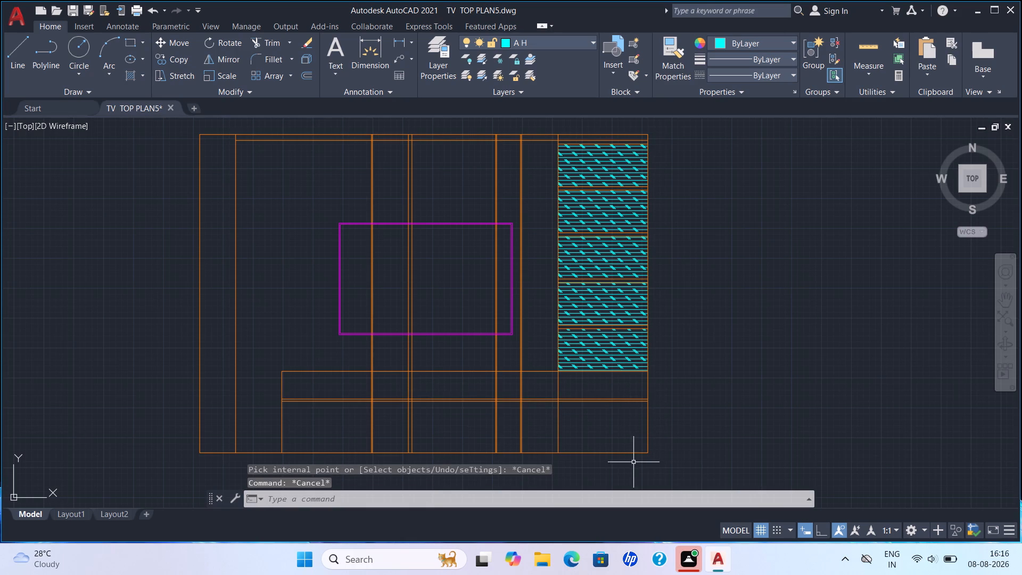
pyautogui.press('t')
pyautogui.press('r')
pyautogui.press('Return')
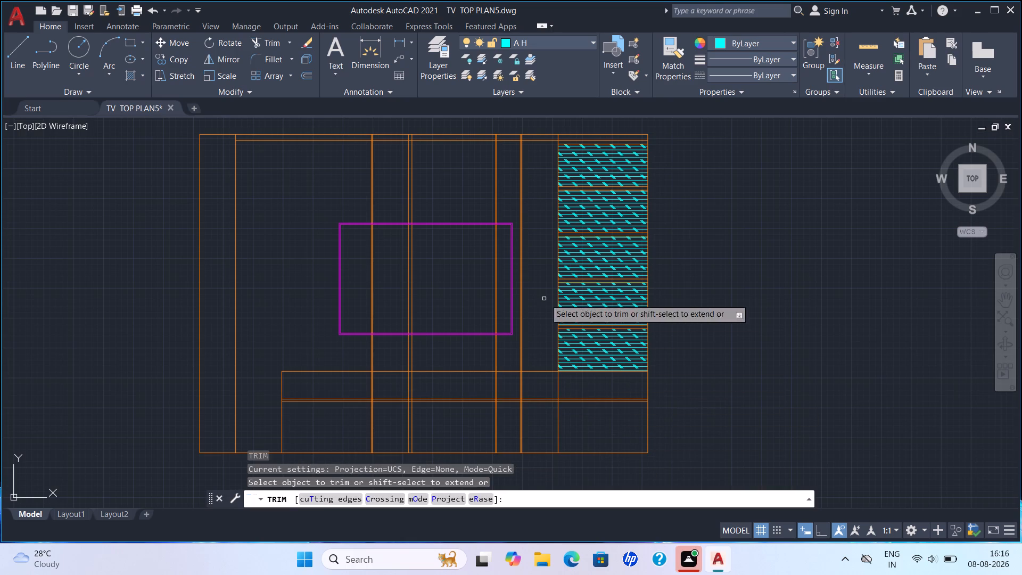
pyautogui.scroll(3, 543, 373)
pyautogui.scroll(-2, 509, 410)
pyautogui.moveTo(509, 409); pyautogui.dragTo(537, 311, button='middle')
pyautogui.scroll(1, 538, 311)
pyautogui.moveTo(500, 322); pyautogui.dragTo(521, 316)
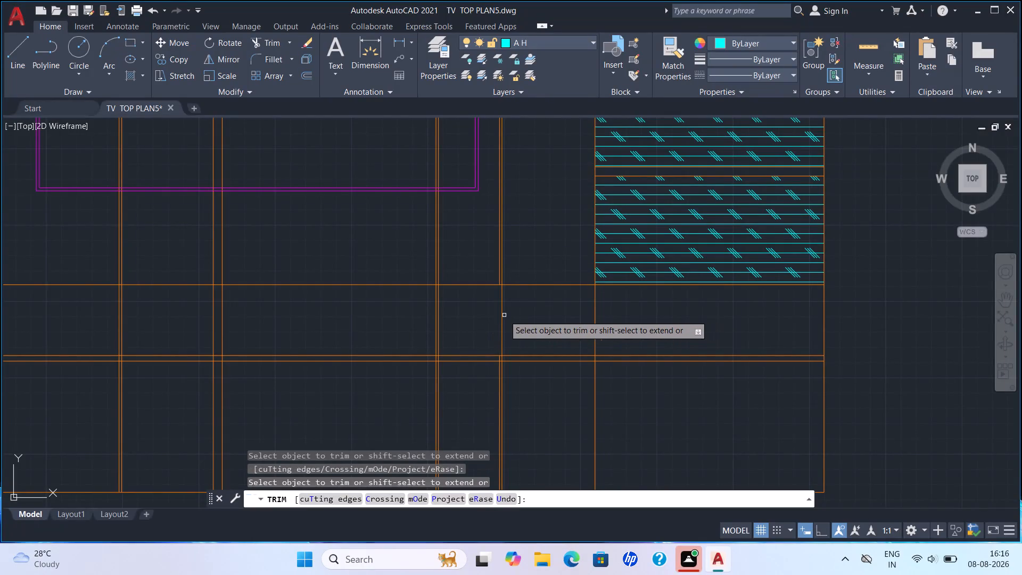
pyautogui.moveTo(494, 315); pyautogui.dragTo(520, 315)
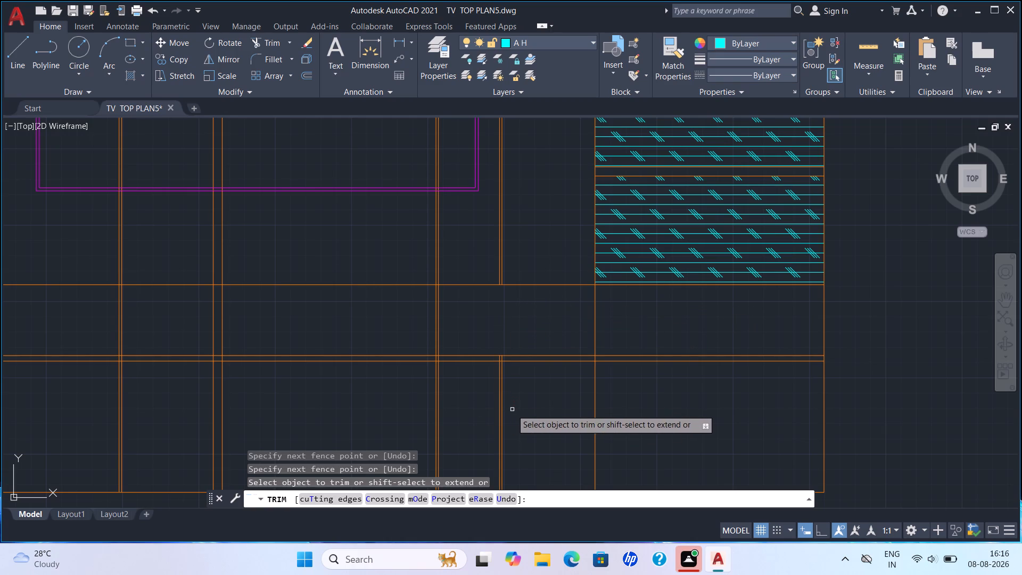
pyautogui.scroll(-1, 504, 338)
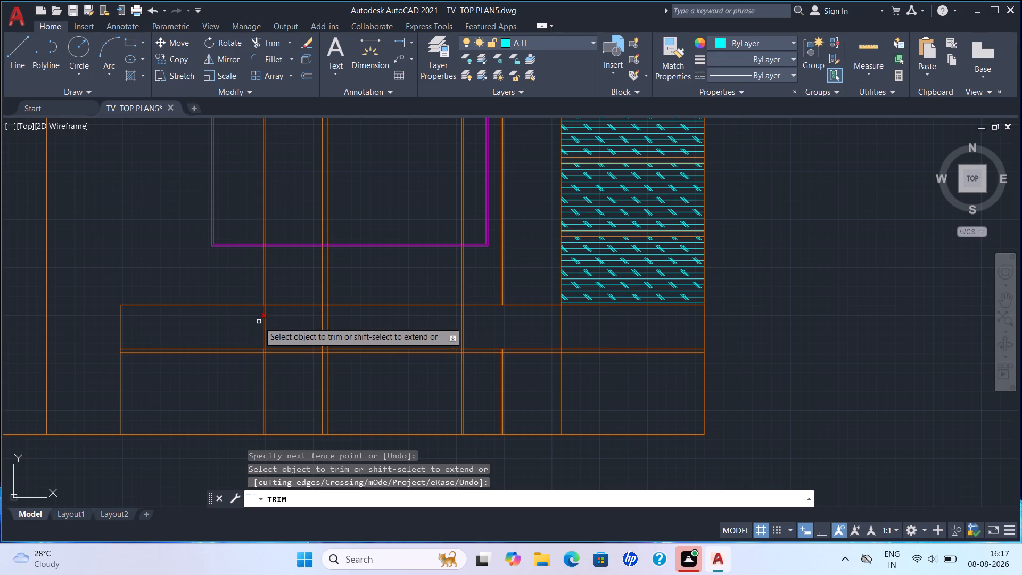
pyautogui.moveTo(246, 327); pyautogui.dragTo(351, 334)
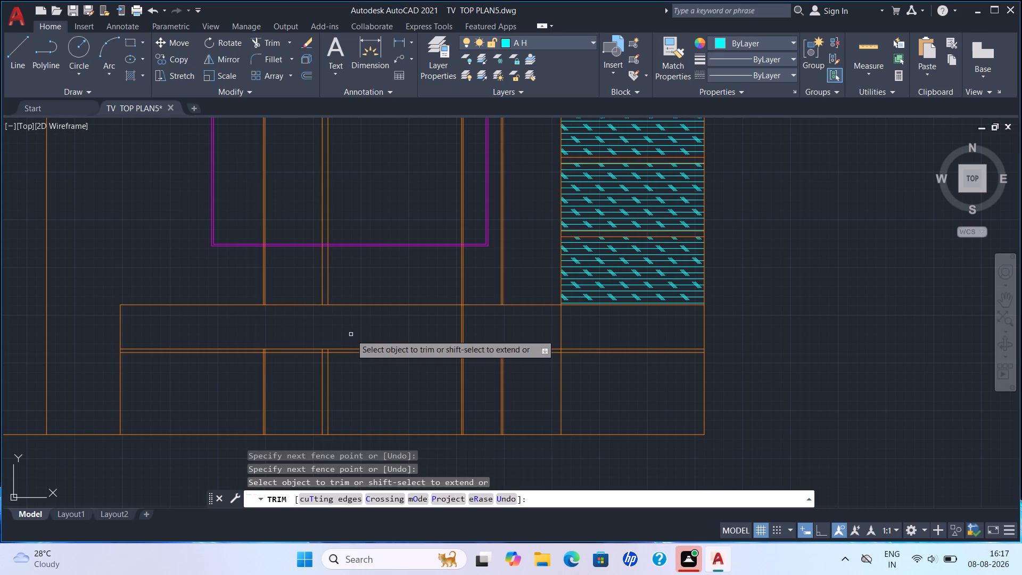
pyautogui.press('Escape')
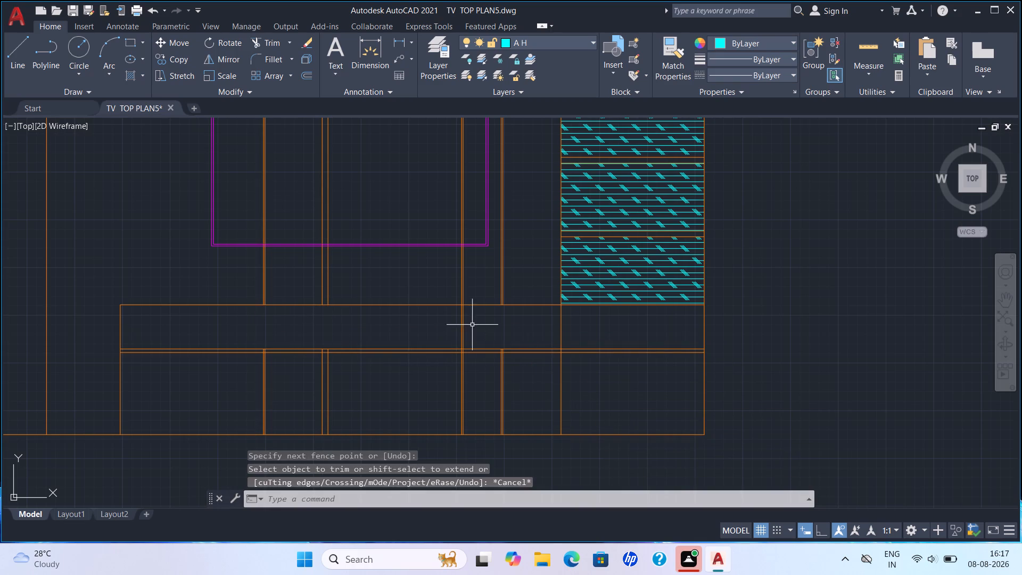
# Examine the base cabinet's upper band around the remaining vertical panel pair and the area below the hatched shelves.
pyautogui.scroll(2, 556, 323)
pyautogui.scroll(-1, 517, 336)
pyautogui.moveTo(515, 336); pyautogui.dragTo(409, 405, button='middle')
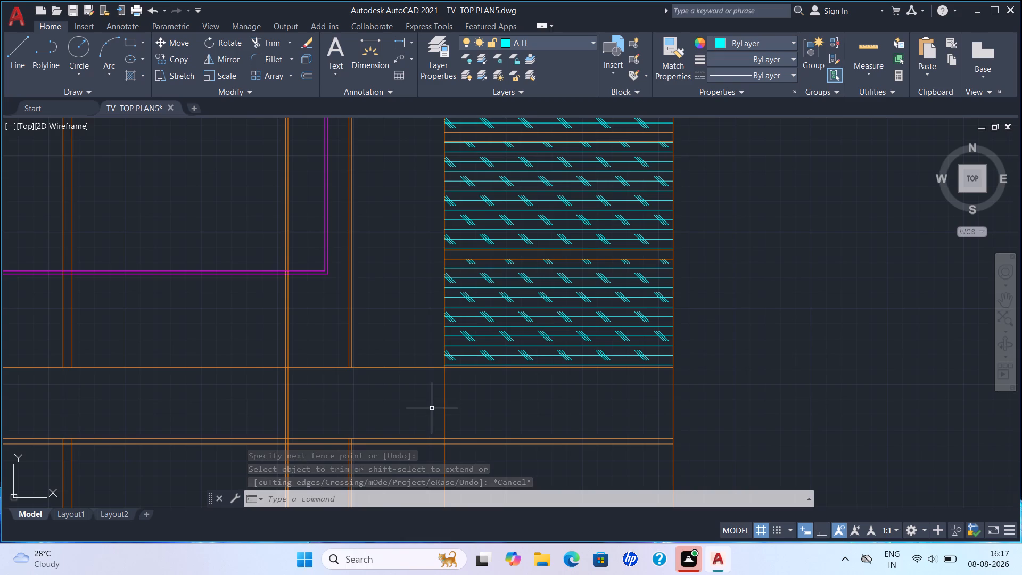
pyautogui.scroll(-2, 320, 418)
pyautogui.moveTo(337, 408); pyautogui.dragTo(332, 403, button='middle')
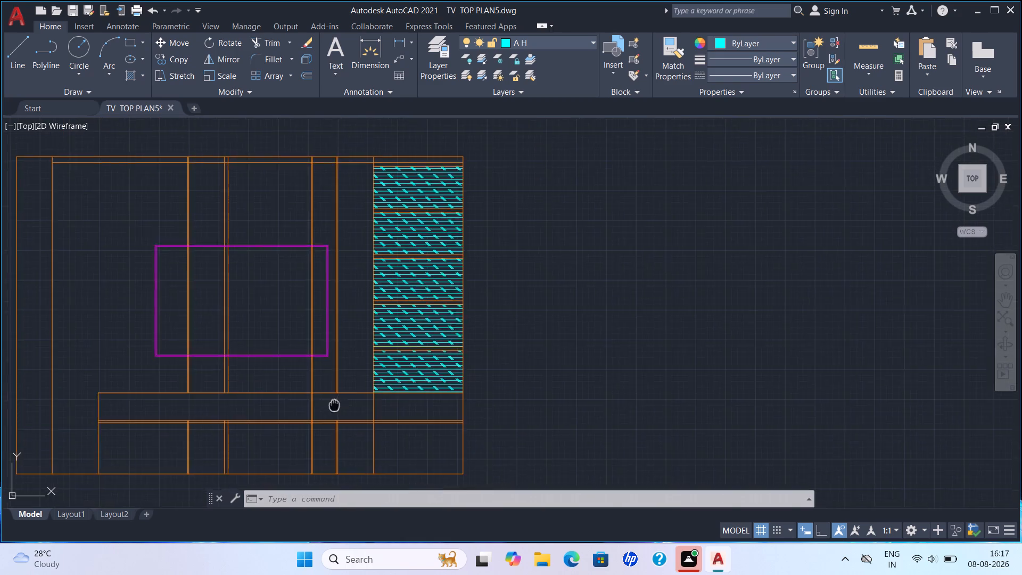
pyautogui.moveTo(332, 403); pyautogui.dragTo(263, 403, button='middle')
pyautogui.scroll(1, 271, 413)
pyautogui.moveTo(278, 405); pyautogui.dragTo(307, 363, button='middle')
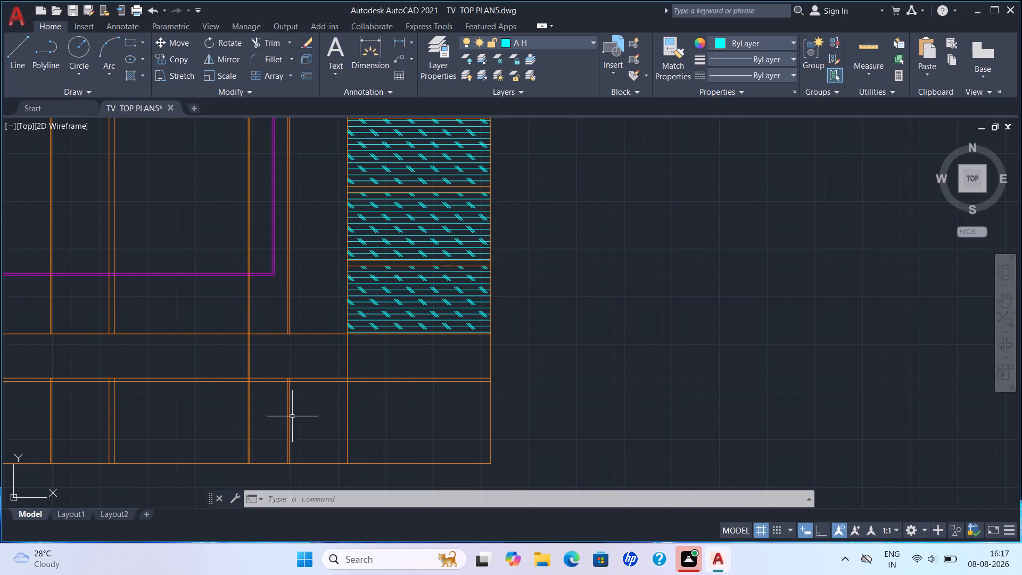
pyautogui.scroll(2, 291, 344)
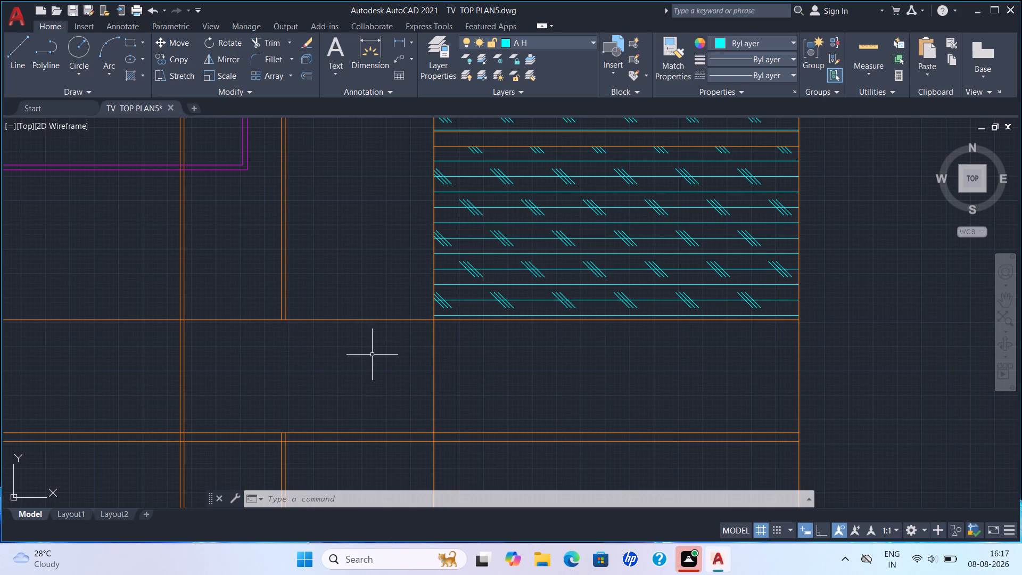
pyautogui.scroll(-5, 373, 356)
pyautogui.scroll(2, 373, 356)
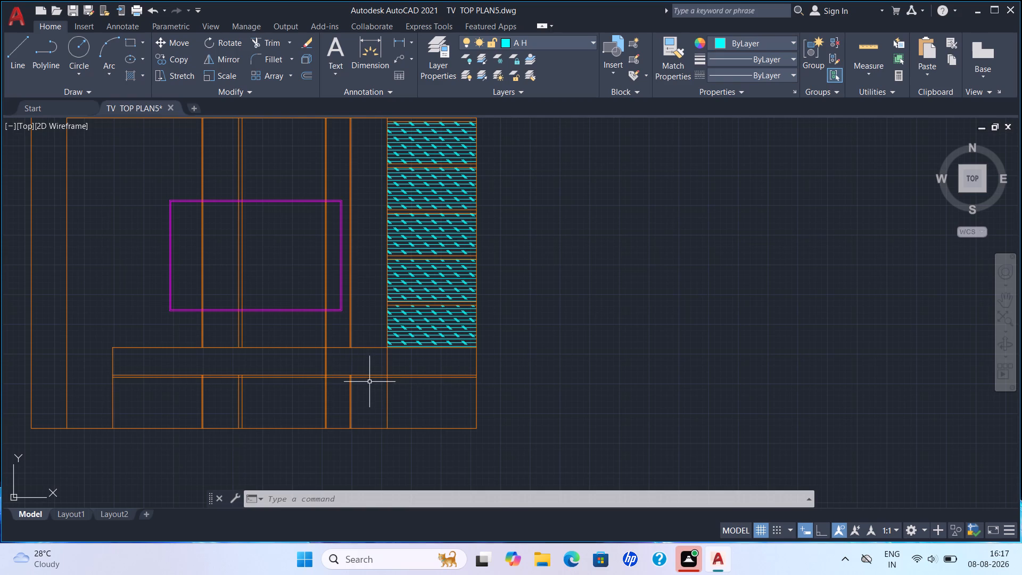
pyautogui.press('Escape')
# Offset both segments of the base cabinet's top line 8 units downward into the upper band.
pyautogui.press('o')
pyautogui.press('Return')
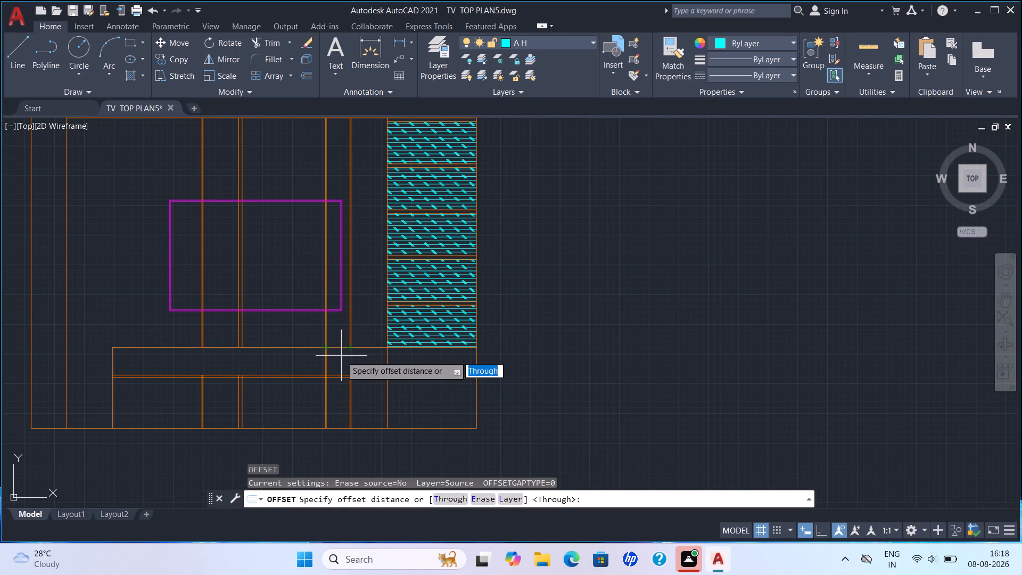
pyautogui.press('8')
pyautogui.press('Return')
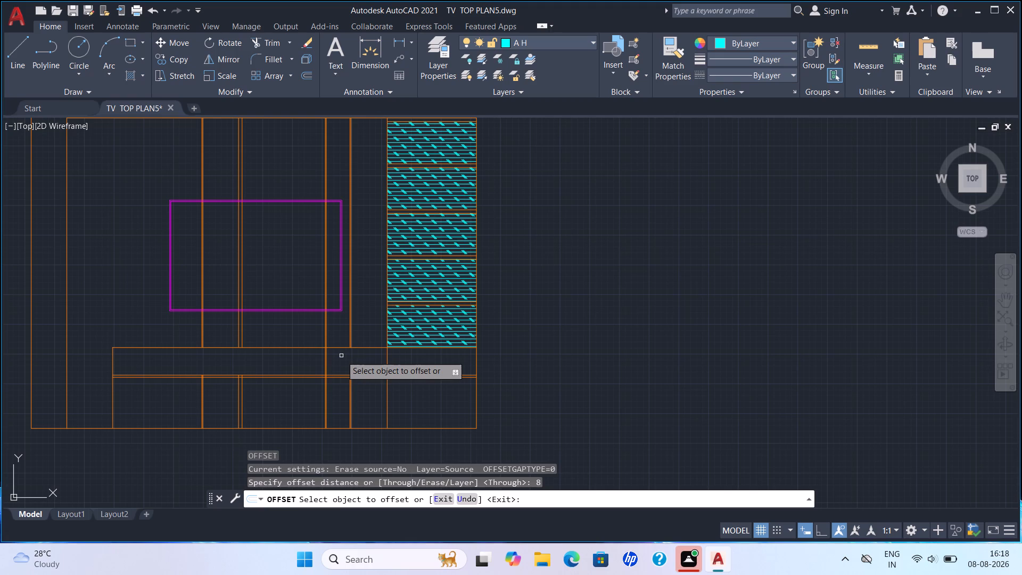
pyautogui.scroll(2, 353, 350)
pyautogui.moveTo(365, 343); pyautogui.dragTo(365, 351)
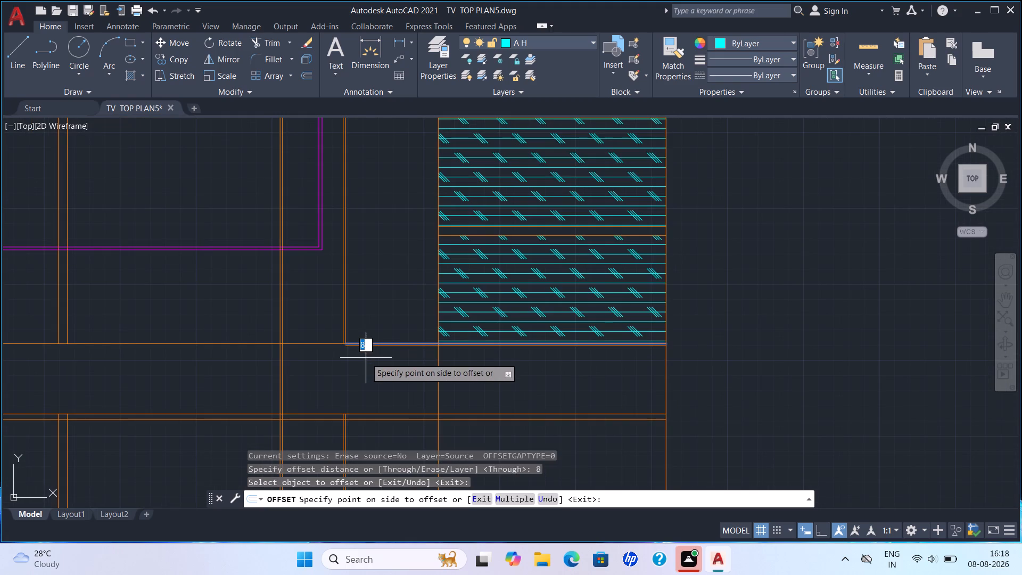
pyautogui.click(388, 372)
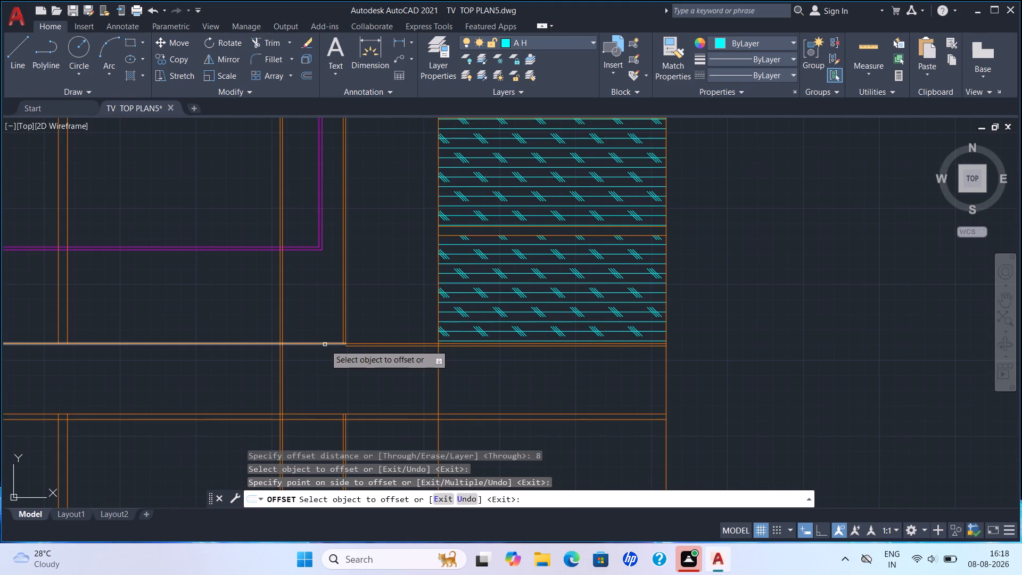
pyautogui.moveTo(325, 344); pyautogui.dragTo(325, 352)
pyautogui.moveTo(325, 360); pyautogui.dragTo(327, 368)
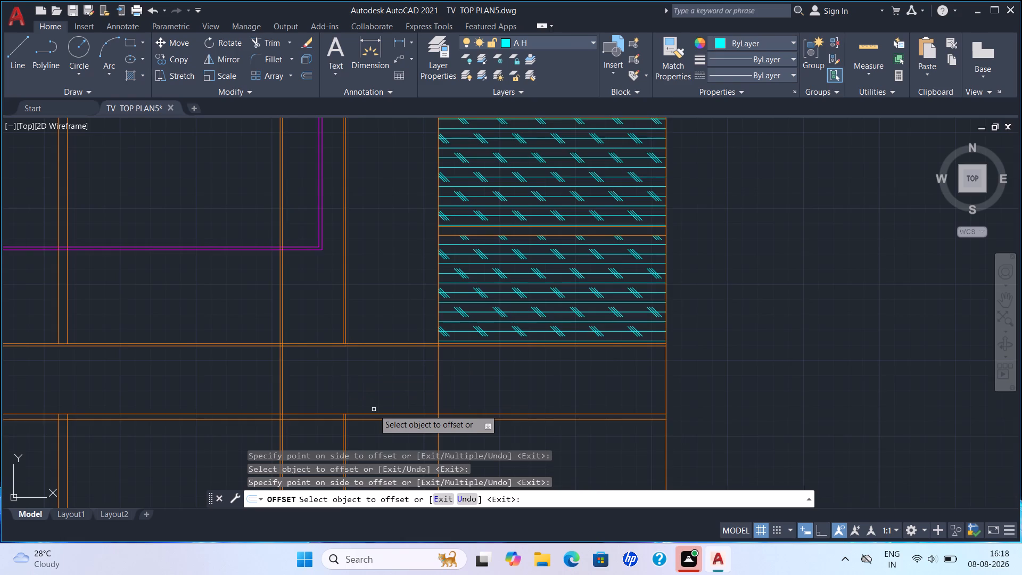
# Offset the band's bottom line upward, the remaining panel line to the right and the shelf divider to the left, each by 8.
pyautogui.scroll(-1, 373, 409)
pyautogui.scroll(-1, 318, 418)
pyautogui.moveTo(316, 406); pyautogui.dragTo(328, 342, button='middle')
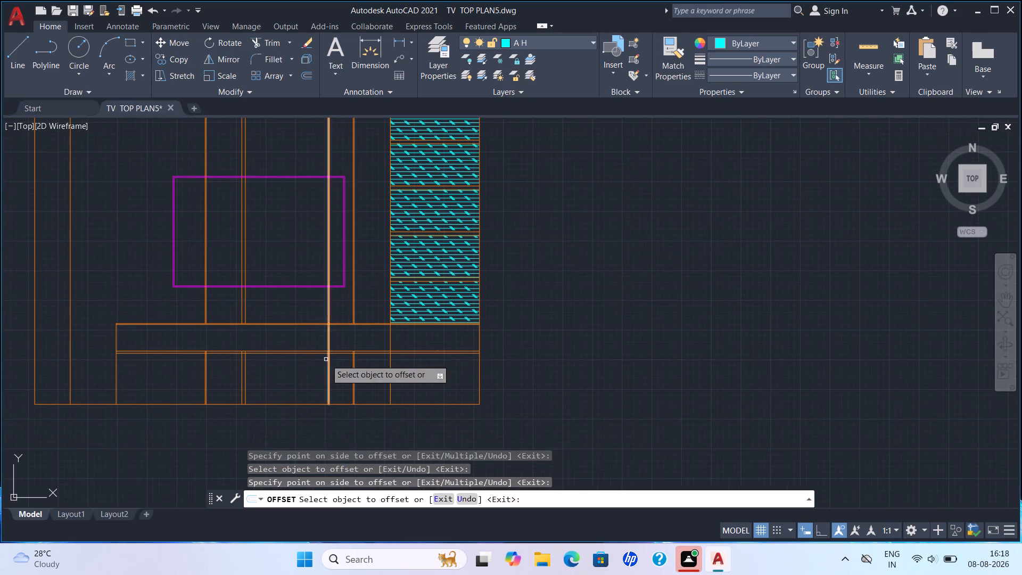
pyautogui.scroll(2, 316, 355)
pyautogui.click(361, 348)
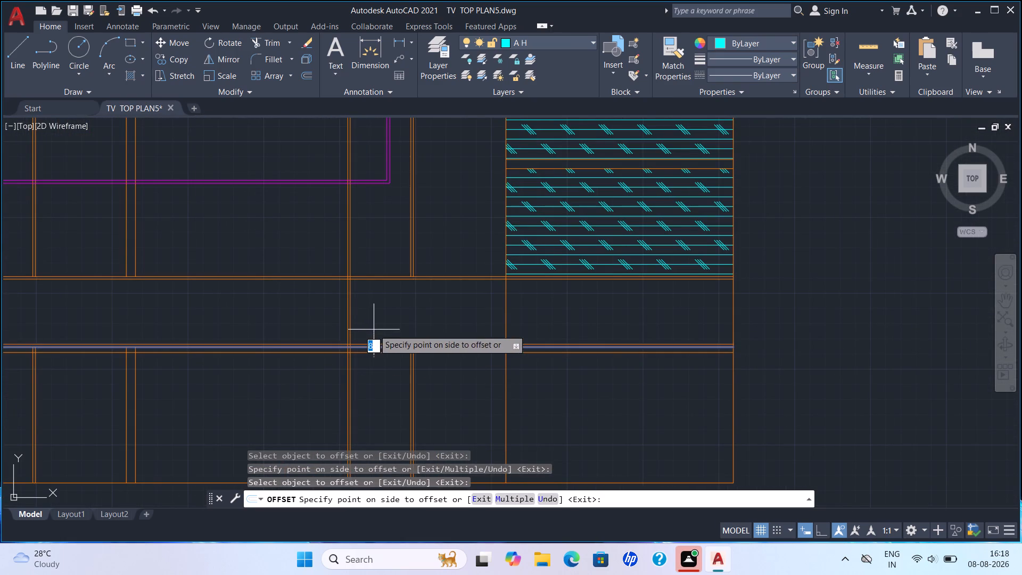
pyautogui.click(374, 330)
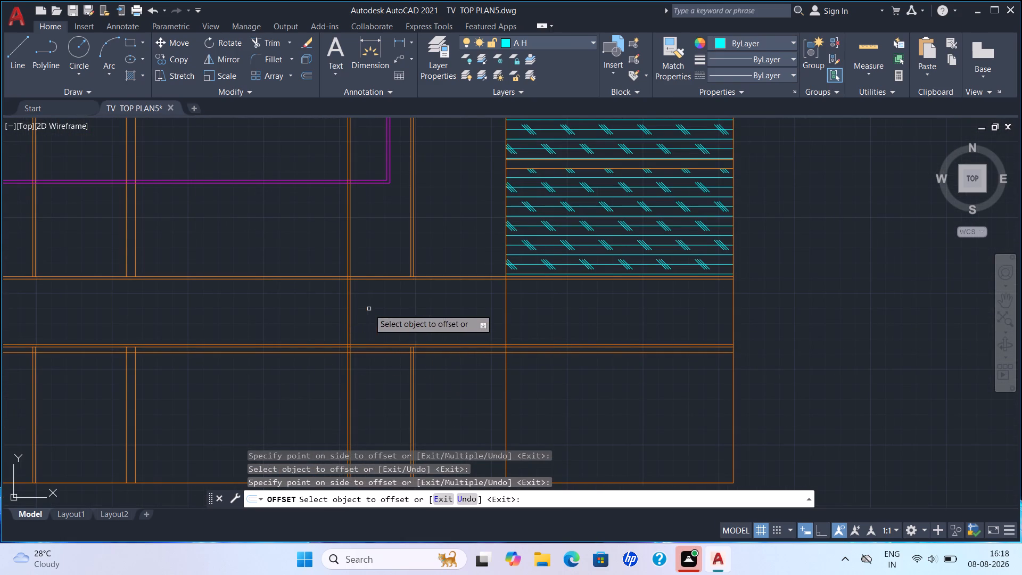
pyautogui.moveTo(352, 318); pyautogui.dragTo(385, 321)
pyautogui.click(385, 321)
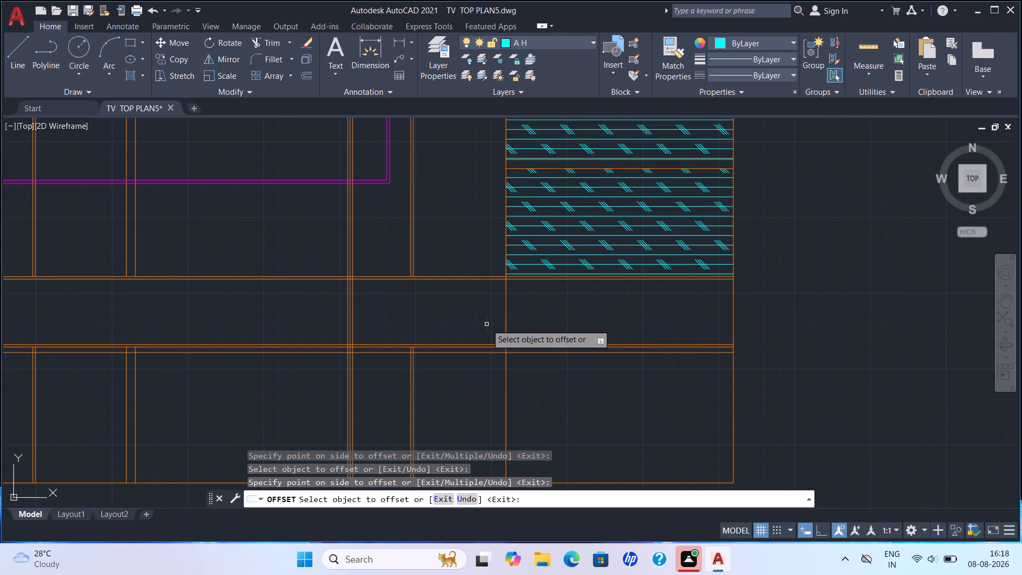
pyautogui.click(503, 320)
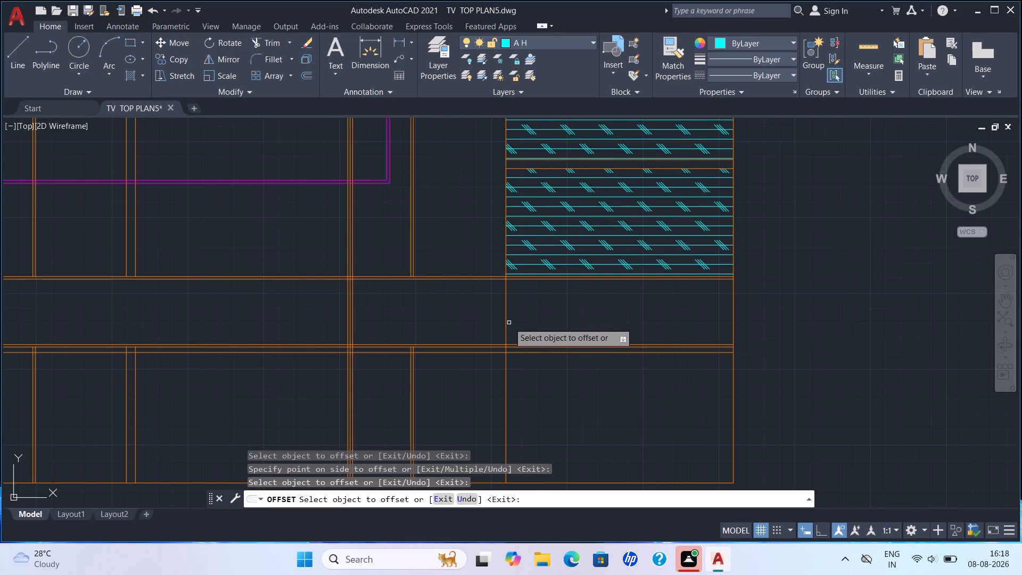
pyautogui.click(506, 325)
pyautogui.click(497, 325)
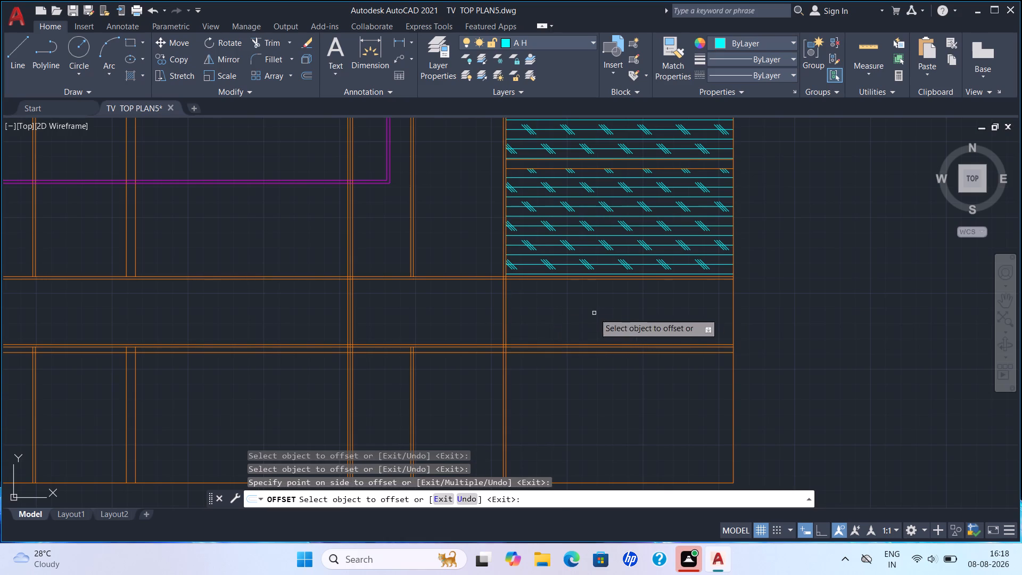
pyautogui.press('Escape')
# Trim the band's horizontal offset lines beyond the panel pair and shelf divider, and the extra vertical offset between the TV outline and band.
pyautogui.write('tr')
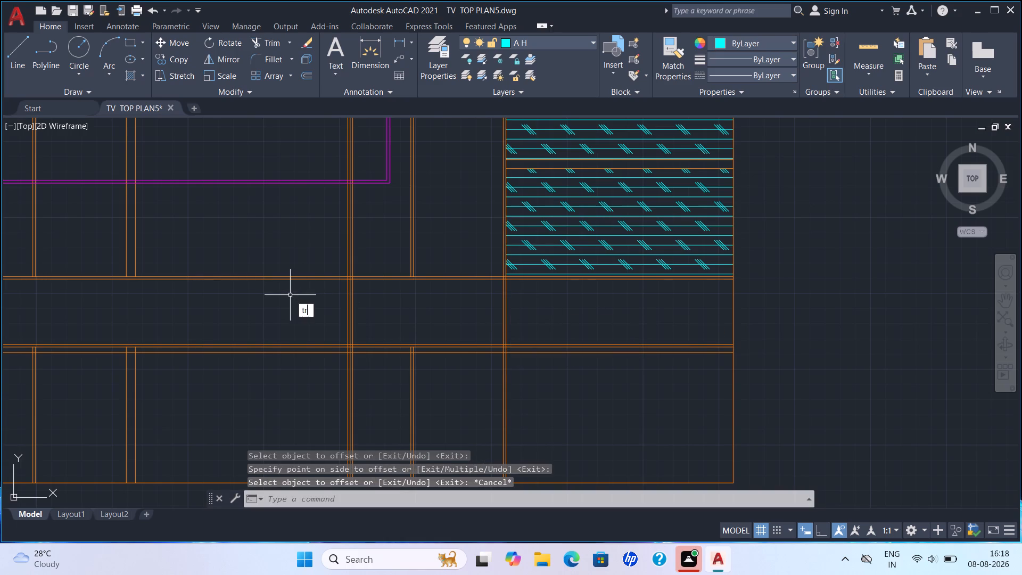
pyautogui.press('Return')
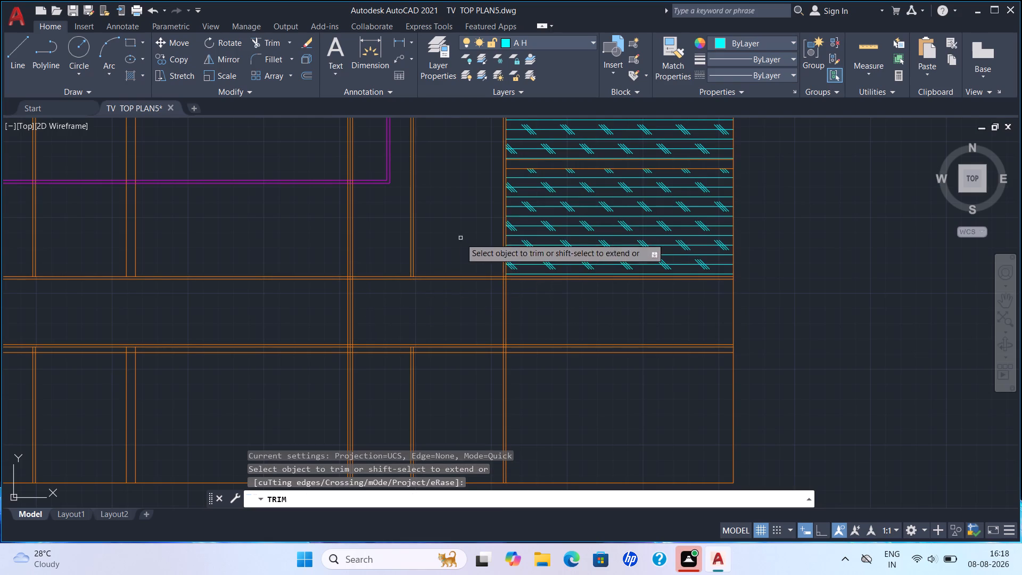
pyautogui.click(352, 247)
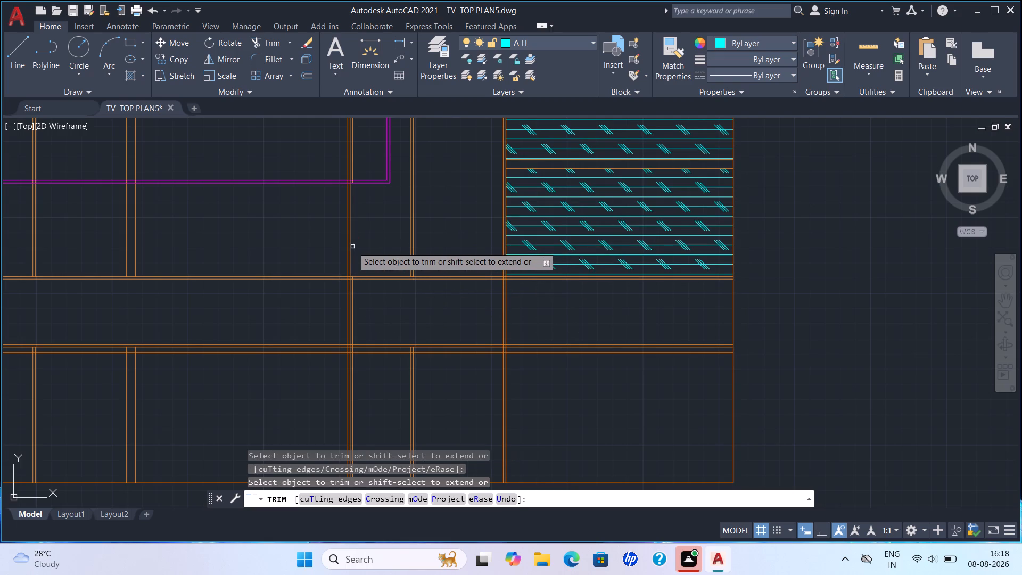
pyautogui.click(533, 280)
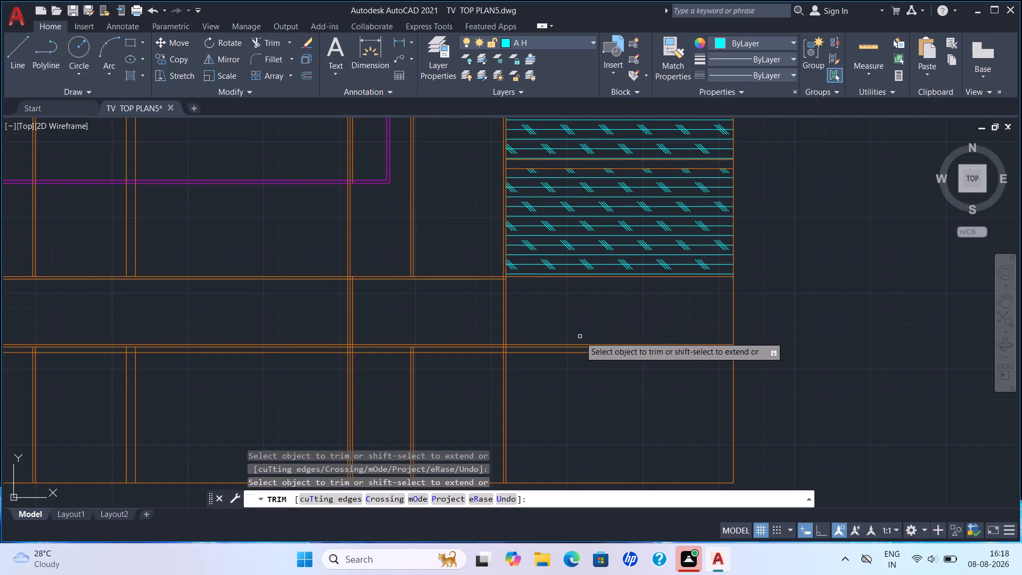
pyautogui.scroll(1, 574, 336)
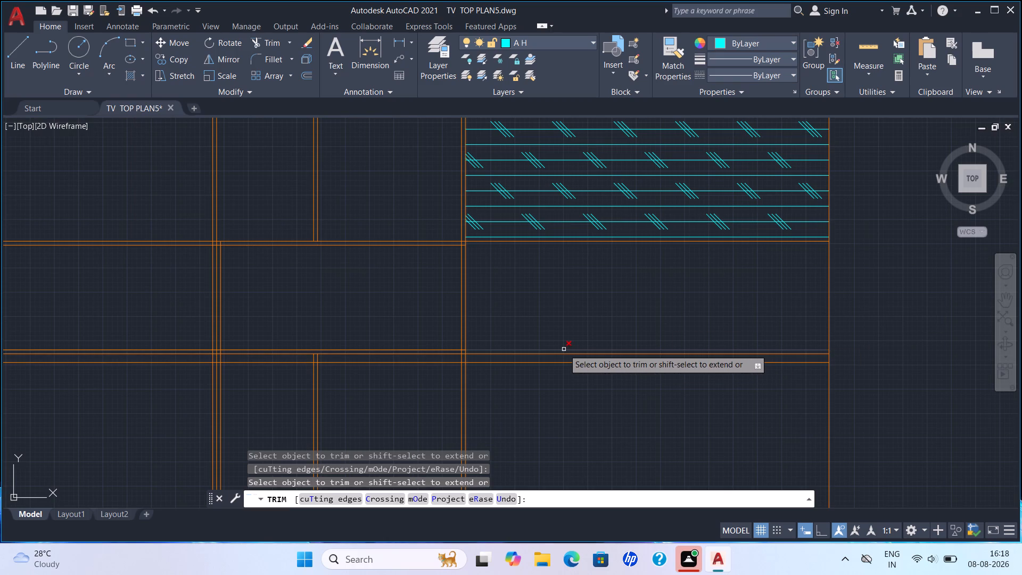
pyautogui.click(564, 349)
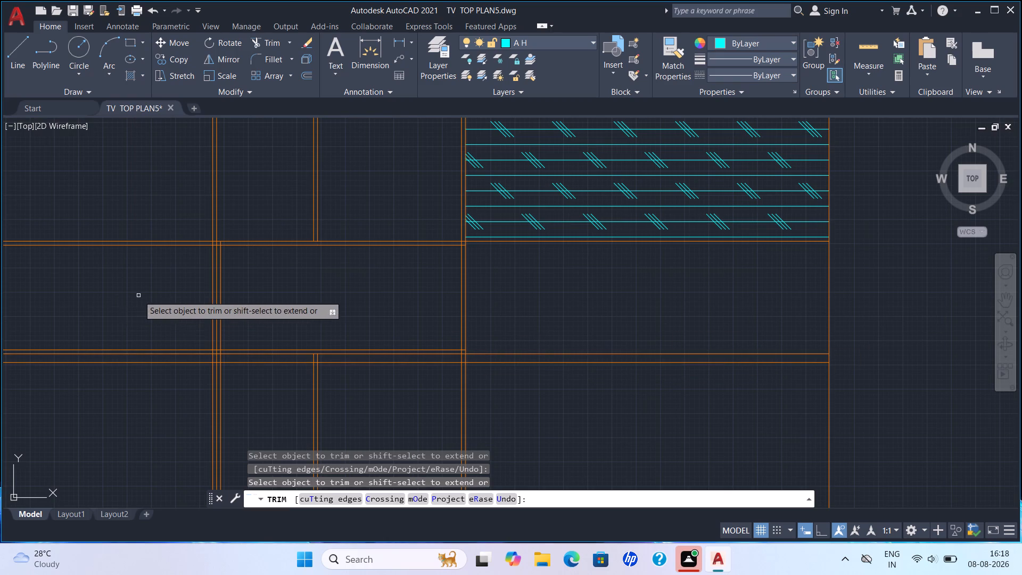
pyautogui.moveTo(159, 295); pyautogui.dragTo(360, 299, button='middle')
pyautogui.scroll(-1, 218, 293)
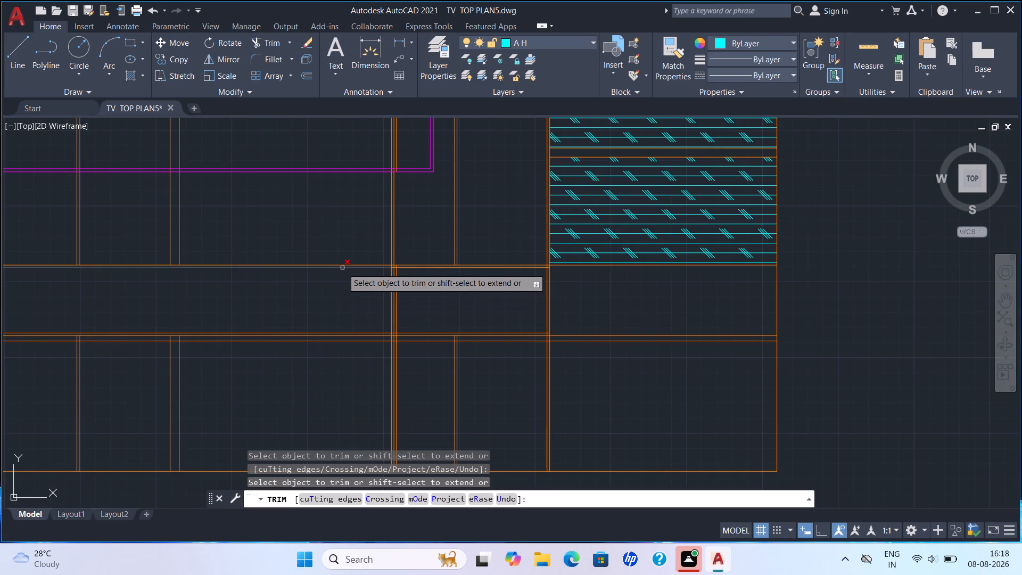
pyautogui.click(342, 268)
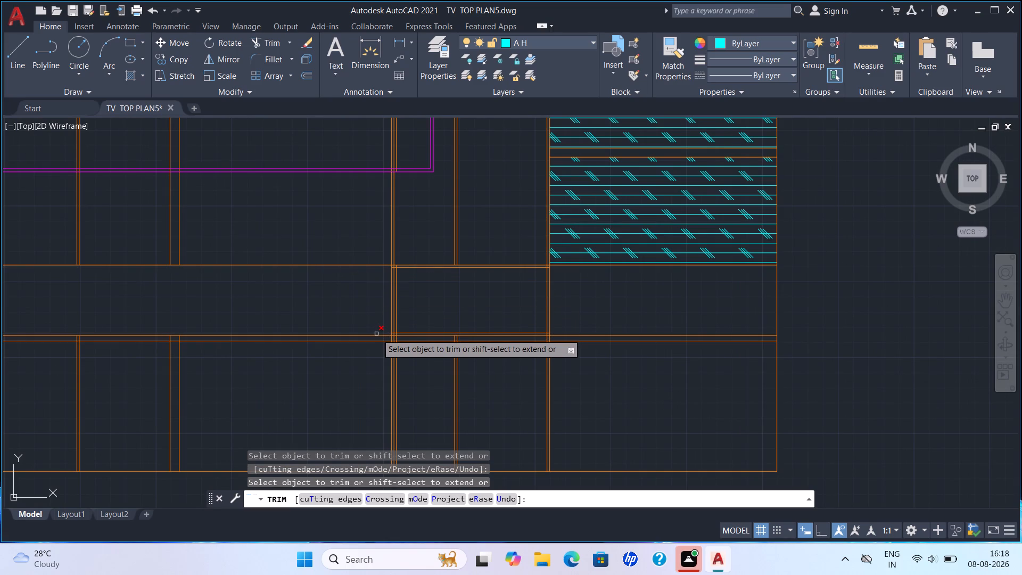
pyautogui.click(380, 332)
# Trim away the remaining vertical offset line beside the panel pair, inside, across and above the TV outline.
pyautogui.scroll(-3, 460, 294)
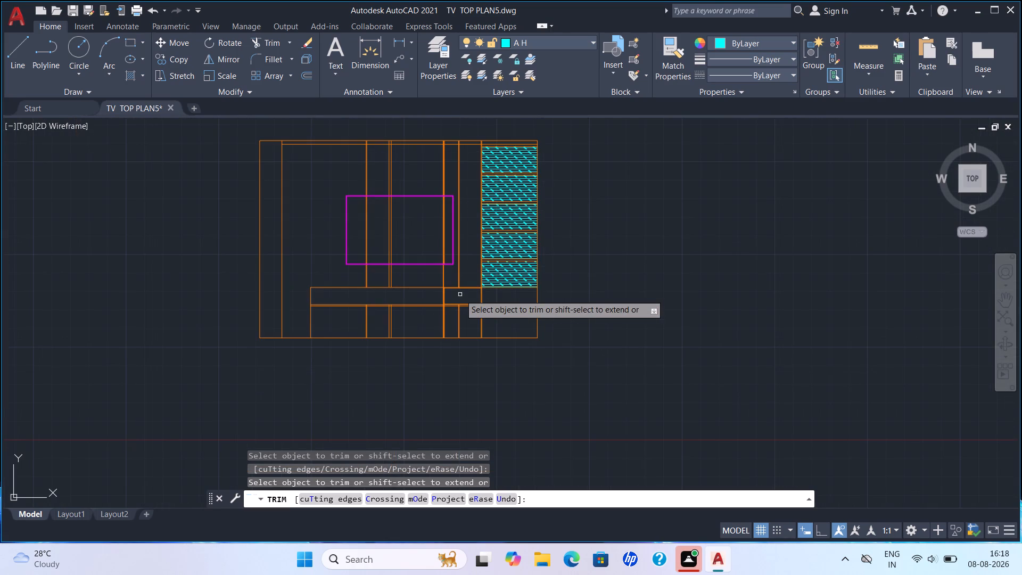
pyautogui.scroll(2, 454, 240)
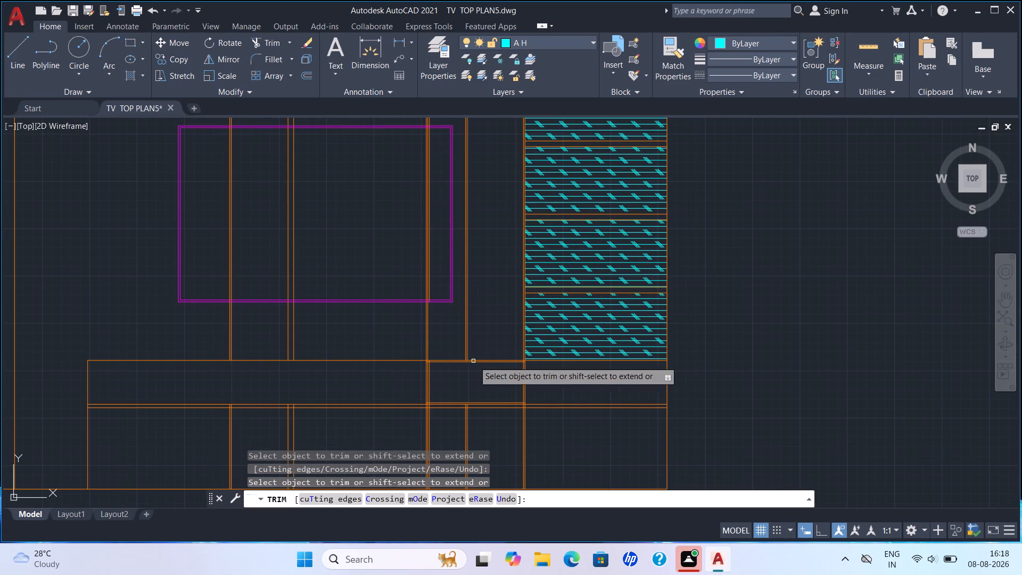
pyautogui.scroll(1, 436, 332)
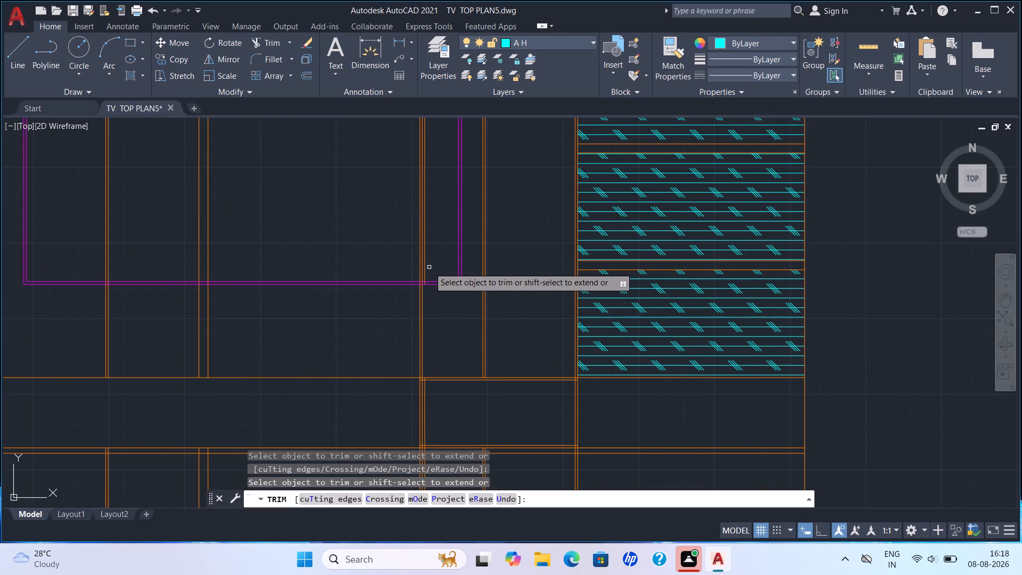
pyautogui.click(424, 272)
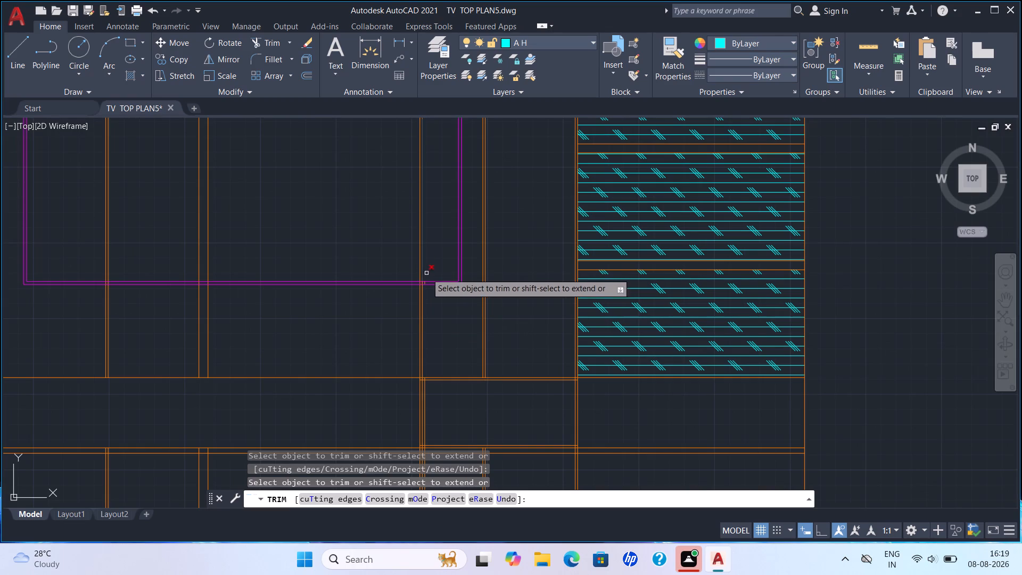
pyautogui.scroll(5, 424, 292)
pyautogui.click(430, 203)
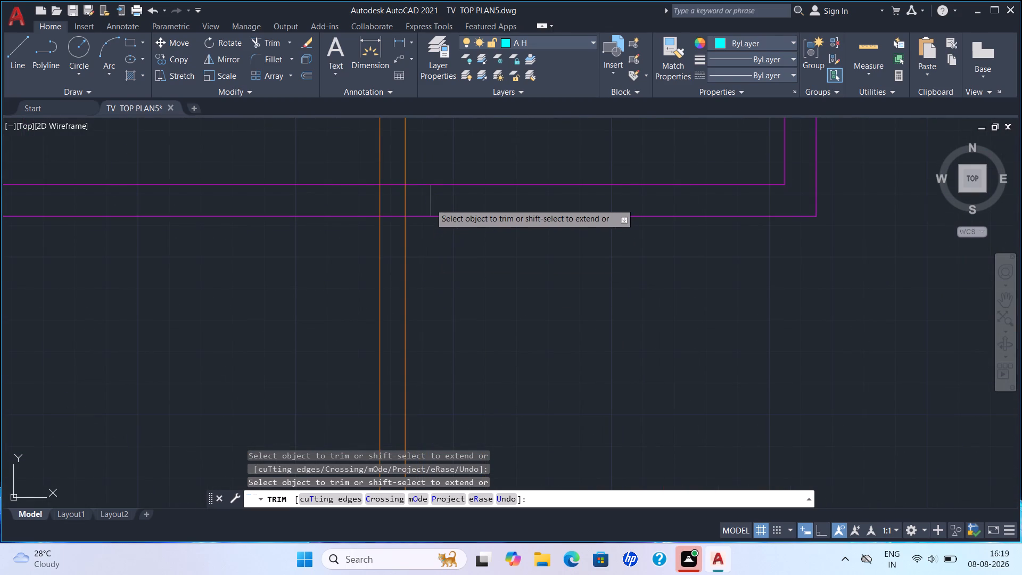
pyautogui.scroll(-5, 430, 203)
pyautogui.moveTo(454, 170); pyautogui.dragTo(449, 420, button='middle')
pyautogui.scroll(-1, 444, 213)
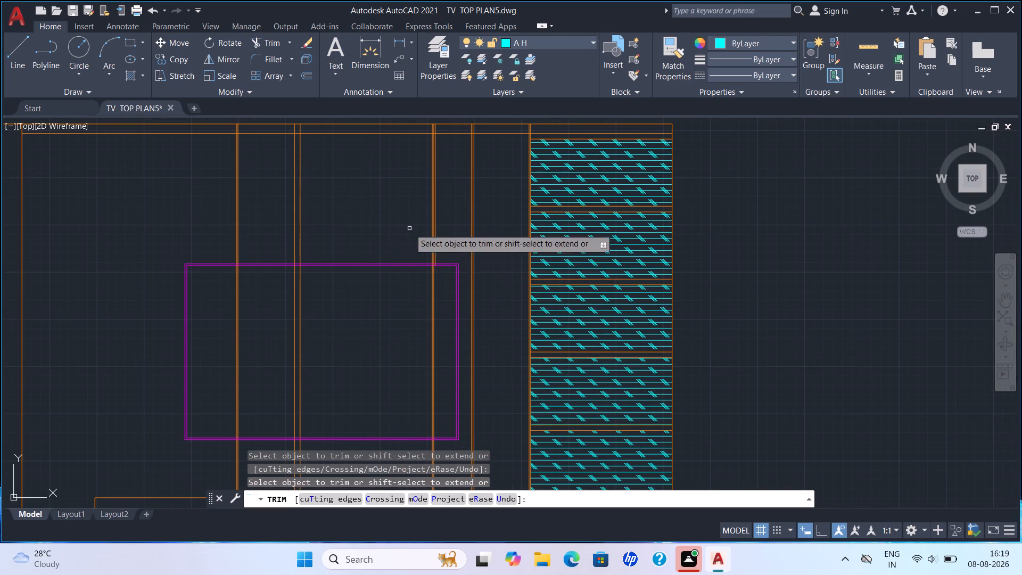
pyautogui.scroll(3, 440, 221)
pyautogui.scroll(3, 414, 399)
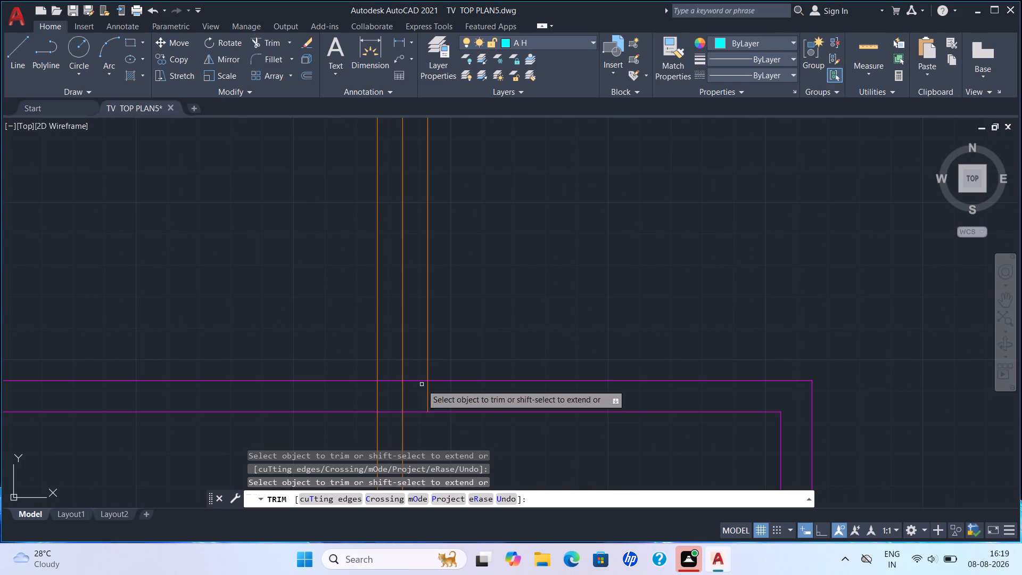
pyautogui.moveTo(426, 391); pyautogui.dragTo(432, 397)
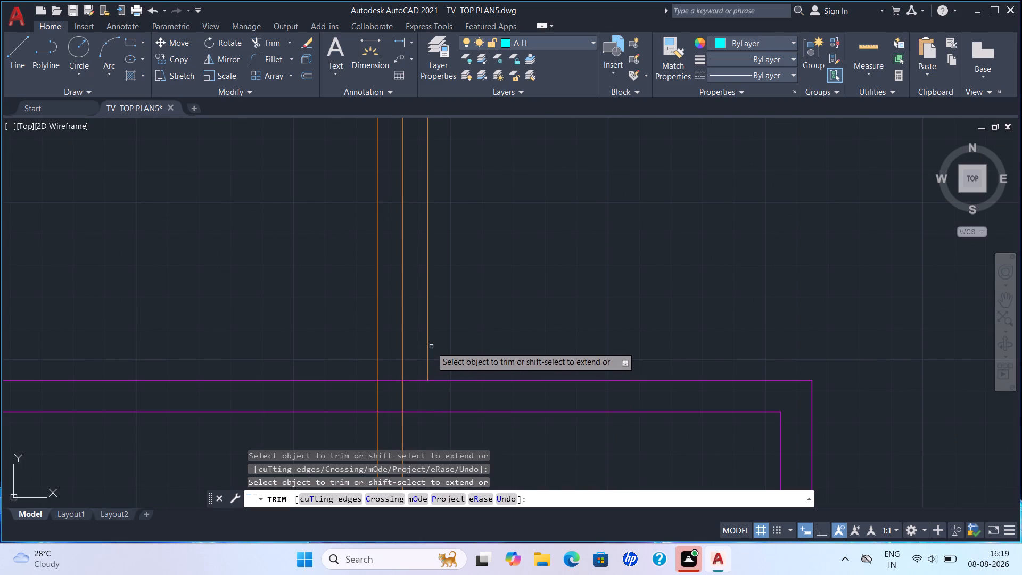
pyautogui.click(428, 366)
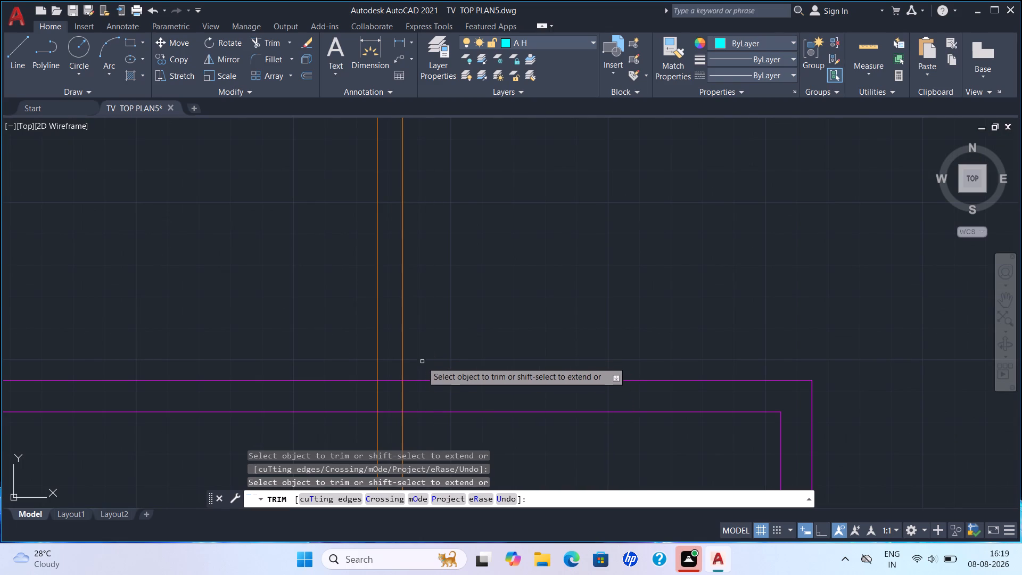
# Trim the extra vertical offset inside the band compartment and the overlapping line ends at its upper-left corner.
pyautogui.scroll(-4, 422, 360)
pyautogui.scroll(-2, 430, 309)
pyautogui.scroll(-1, 479, 368)
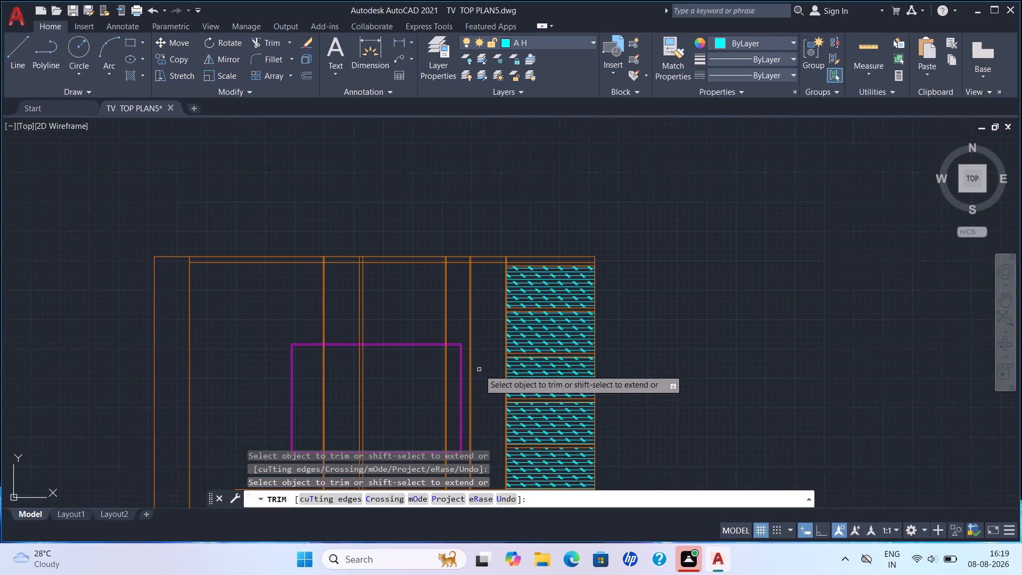
pyautogui.moveTo(481, 379); pyautogui.dragTo(482, 206, button='middle')
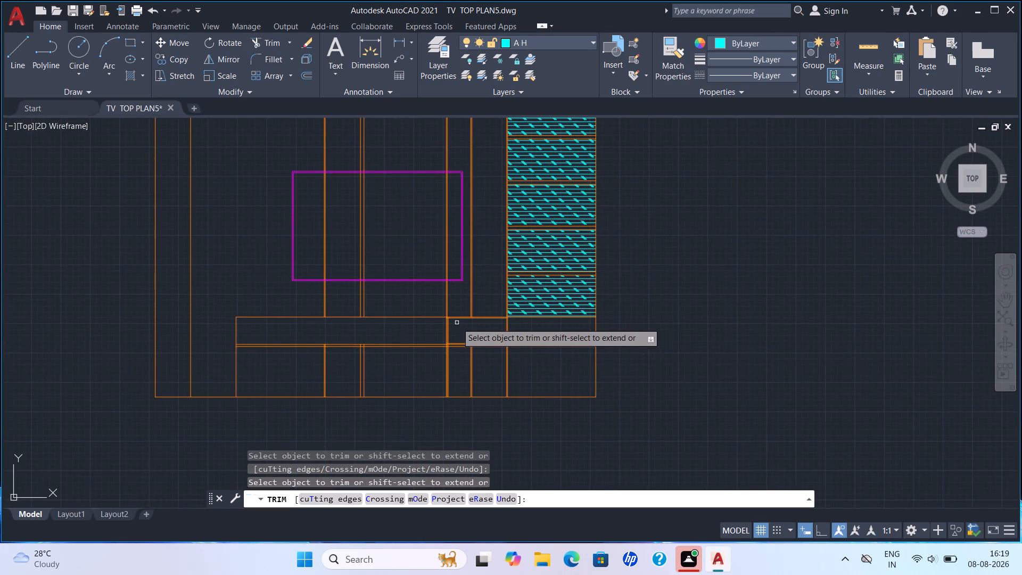
pyautogui.scroll(2, 464, 338)
pyautogui.scroll(1, 536, 347)
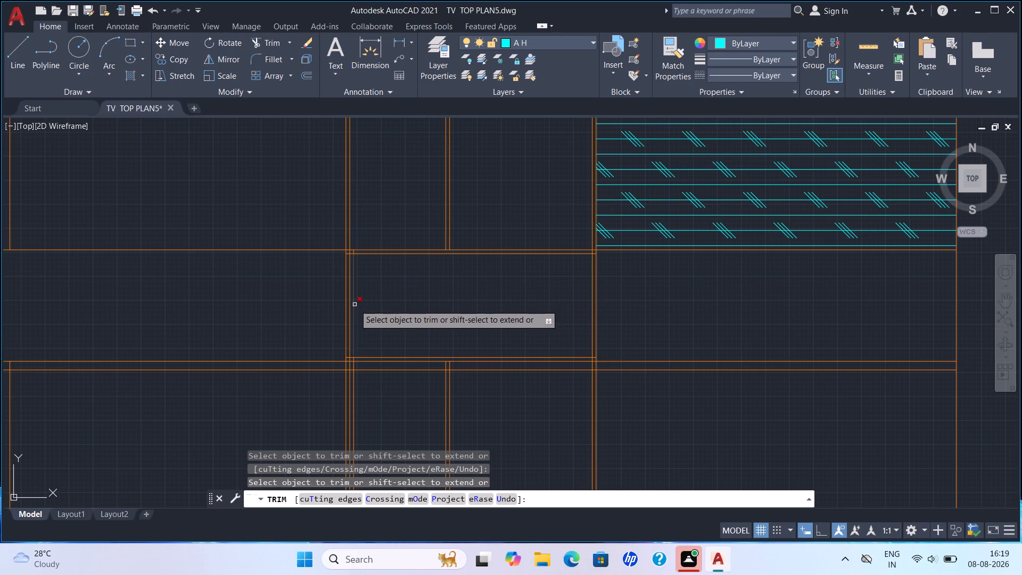
pyautogui.scroll(1, 360, 294)
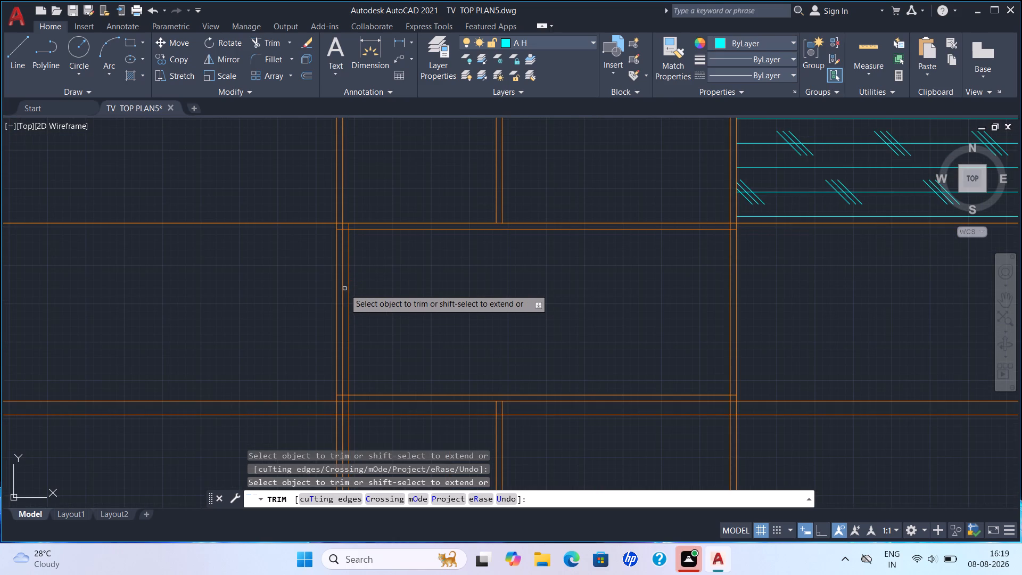
pyautogui.click(349, 289)
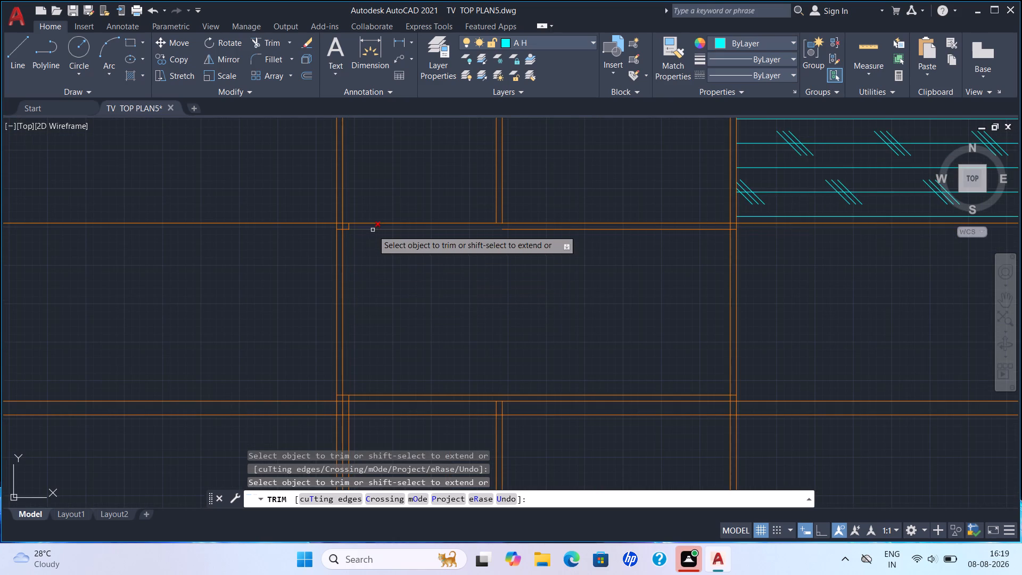
pyautogui.scroll(2, 339, 238)
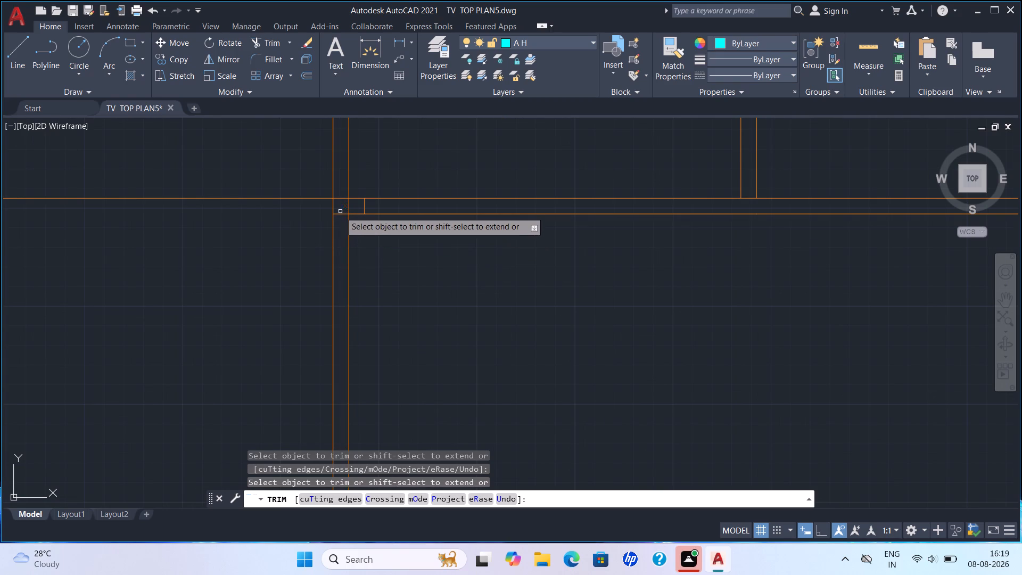
pyautogui.moveTo(340, 211); pyautogui.dragTo(340, 225)
pyautogui.click(345, 207)
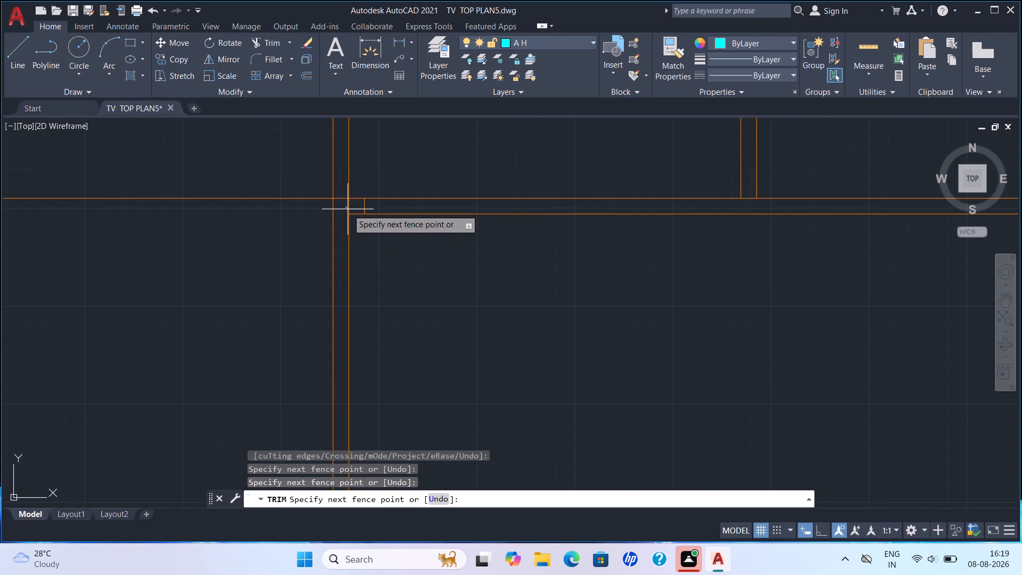
pyautogui.moveTo(355, 206); pyautogui.dragTo(362, 206)
pyautogui.click(366, 207)
pyautogui.scroll(-3, 417, 208)
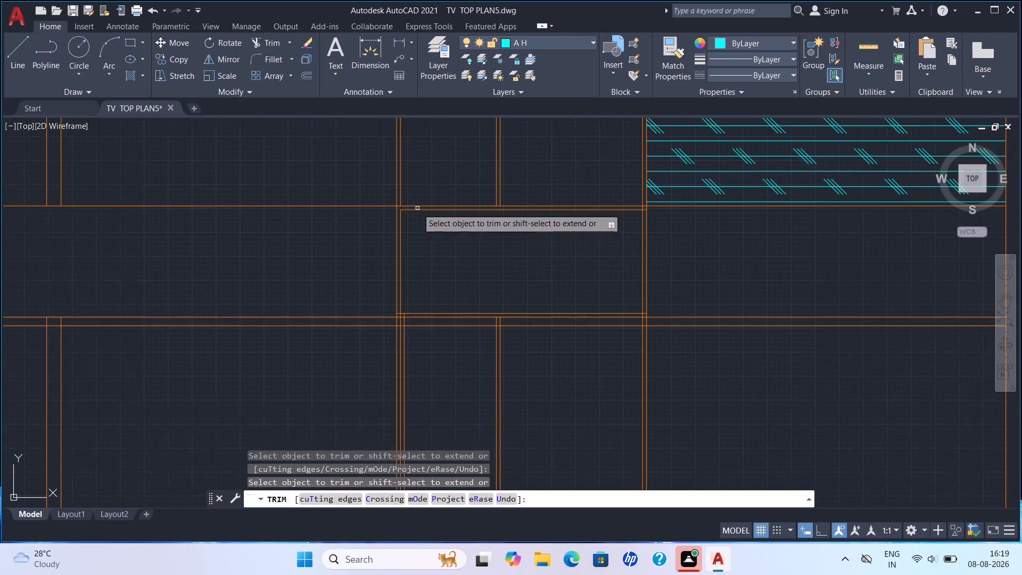
# Trim the overlapping line ends at the compartment's upper-right and lower-right corners, where the inner offsets cross the shelf divider.
pyautogui.moveTo(558, 256); pyautogui.dragTo(269, 307, button='middle')
pyautogui.scroll(3, 336, 284)
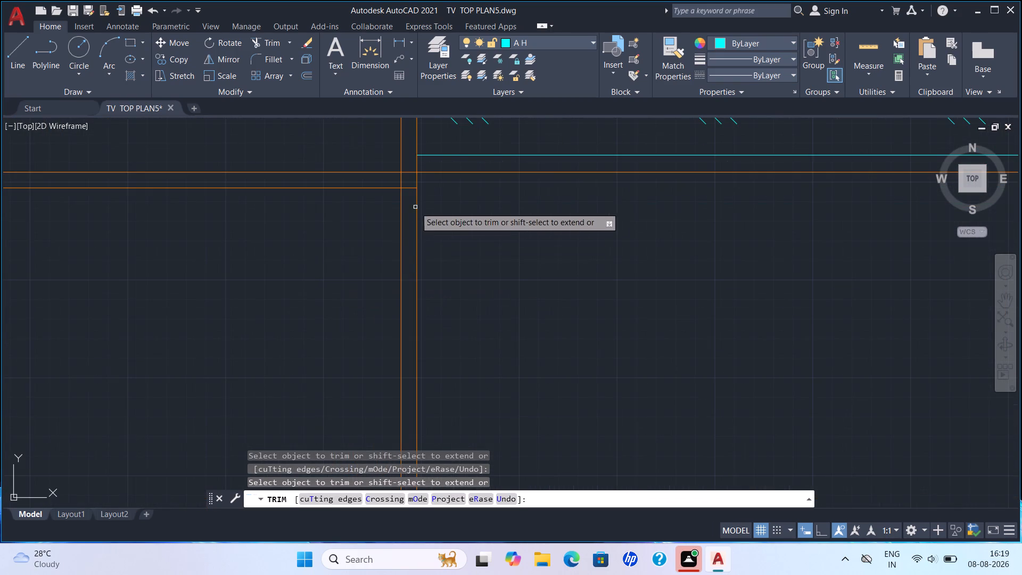
pyautogui.moveTo(411, 185); pyautogui.dragTo(412, 195)
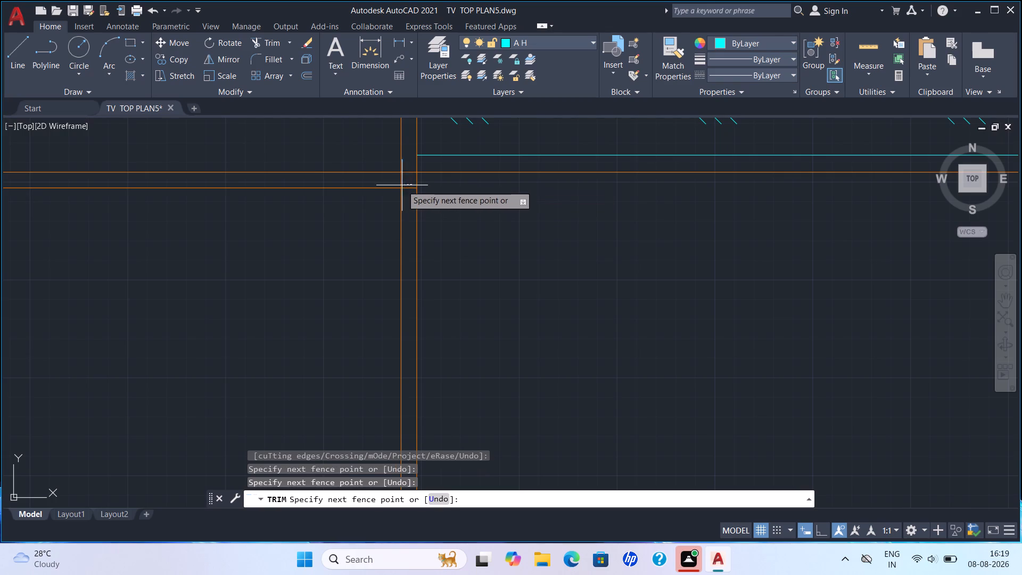
pyautogui.click(400, 183)
pyautogui.click(410, 188)
pyautogui.scroll(-5, 407, 210)
pyautogui.scroll(3, 395, 252)
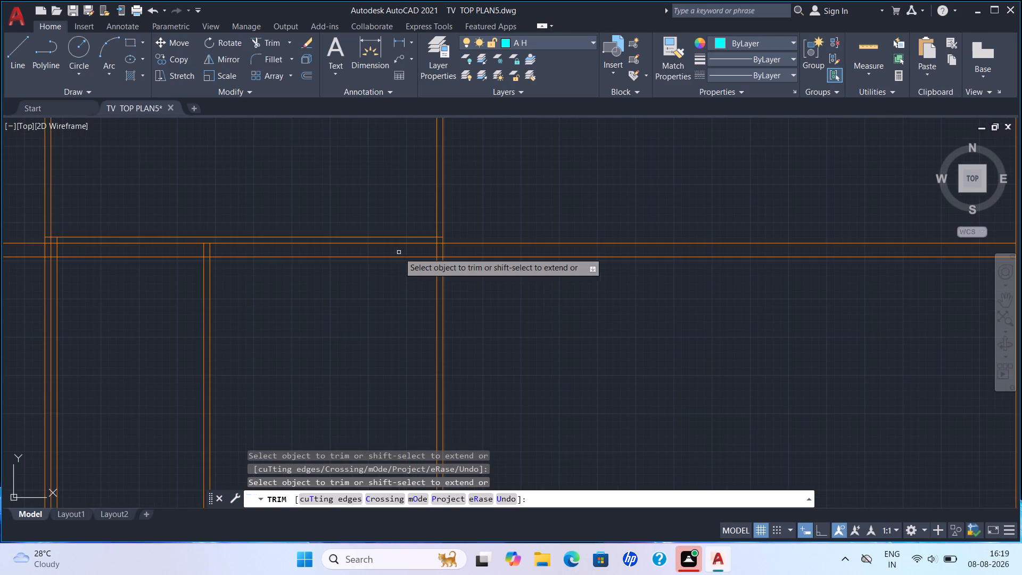
pyautogui.scroll(4, 441, 235)
pyautogui.moveTo(438, 240); pyautogui.dragTo(438, 250)
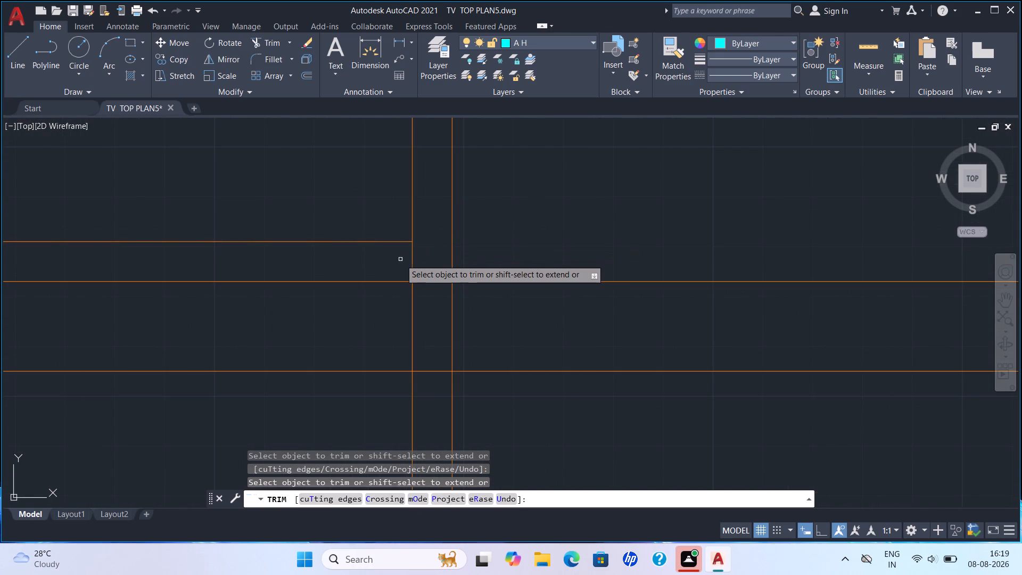
pyautogui.moveTo(410, 259); pyautogui.dragTo(421, 259)
# Trim the overlapping left end of the compartment's bottom inner line at its lower-left corner.
pyautogui.scroll(-3, 378, 259)
pyautogui.moveTo(222, 309); pyautogui.dragTo(228, 309, button='middle')
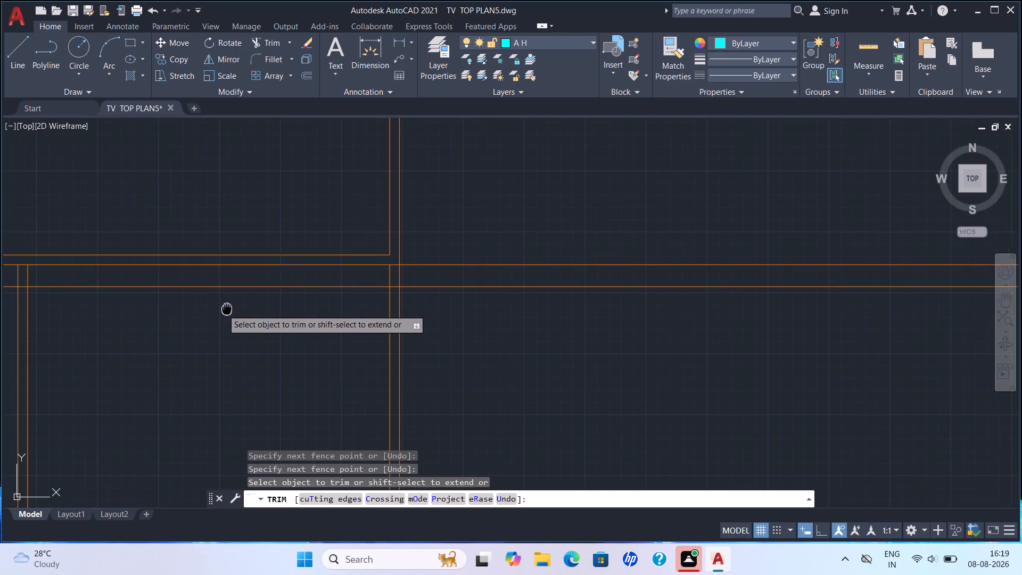
pyautogui.moveTo(228, 309); pyautogui.dragTo(520, 253, button='middle')
pyautogui.scroll(-1, 100, 300)
pyautogui.moveTo(110, 305); pyautogui.dragTo(271, 319, button='middle')
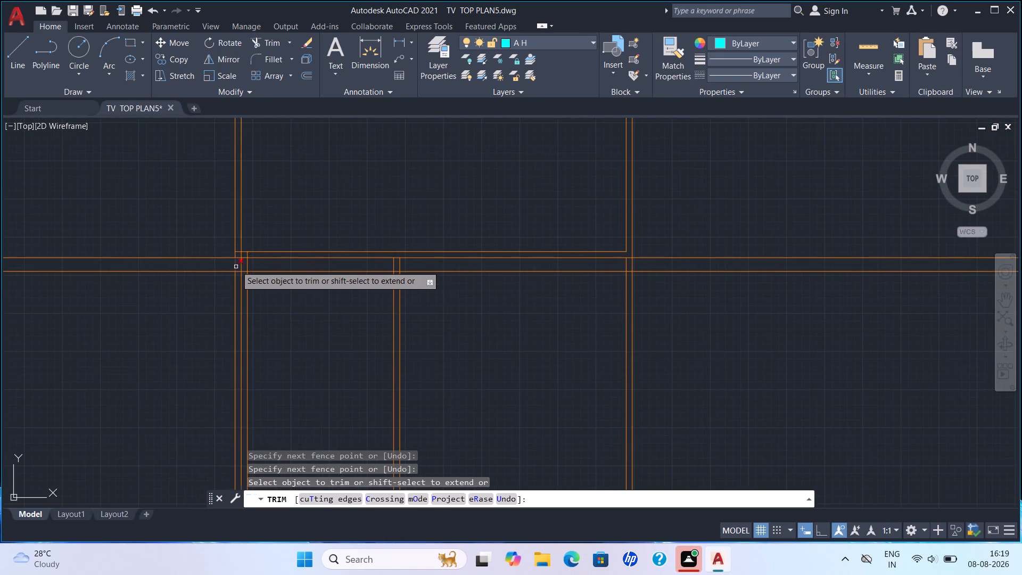
pyautogui.scroll(3, 241, 247)
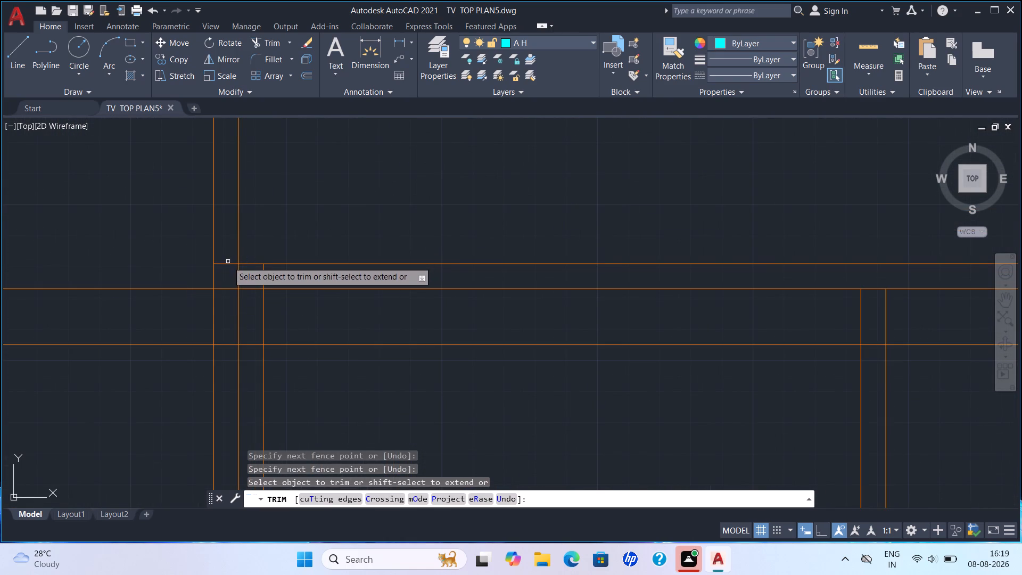
pyautogui.moveTo(228, 264); pyautogui.dragTo(227, 268)
pyautogui.scroll(-2, 245, 284)
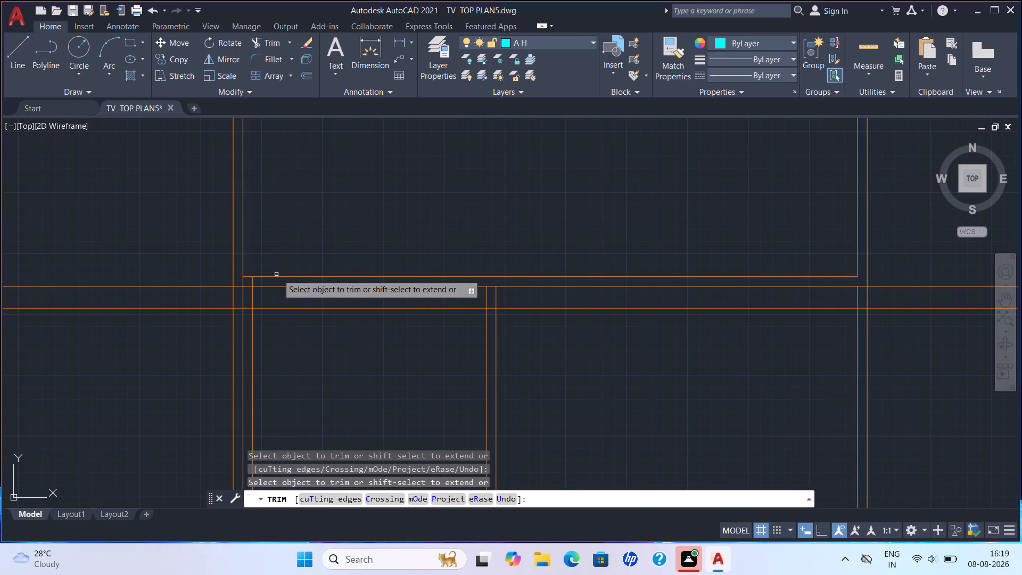
pyautogui.scroll(1, 264, 276)
pyautogui.scroll(-3, 275, 278)
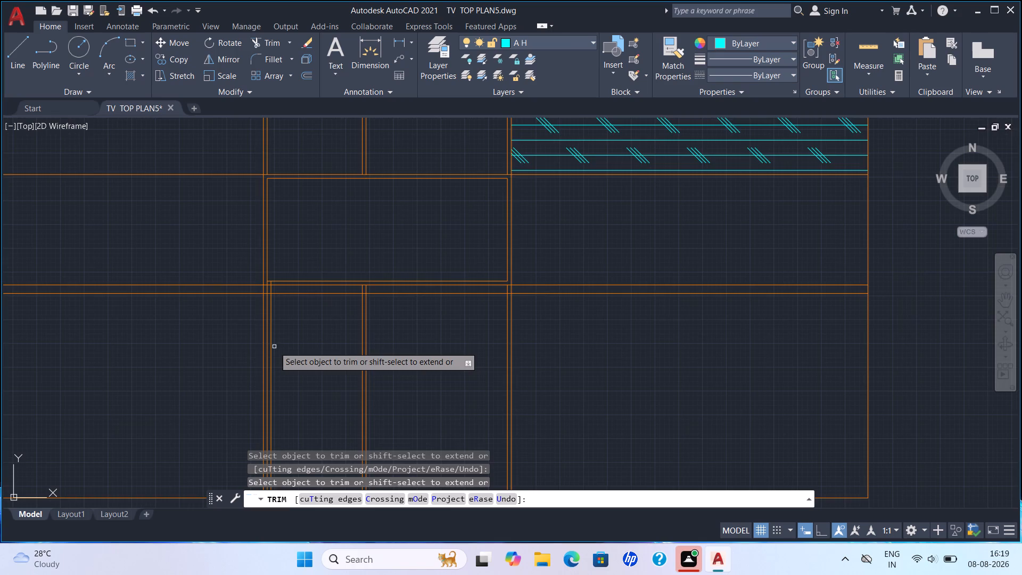
# Trim away the extra vertical offset below the compartment's lower-left corner and the short panel-line piece between the compartment's bottom line and the band line.
pyautogui.scroll(2, 274, 347)
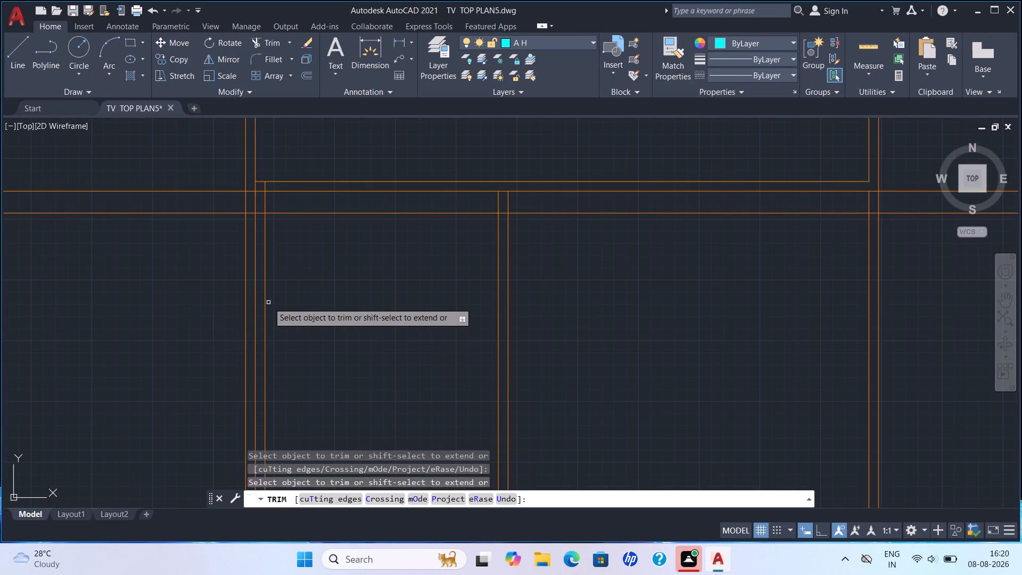
pyautogui.click(267, 303)
pyautogui.scroll(-3, 277, 268)
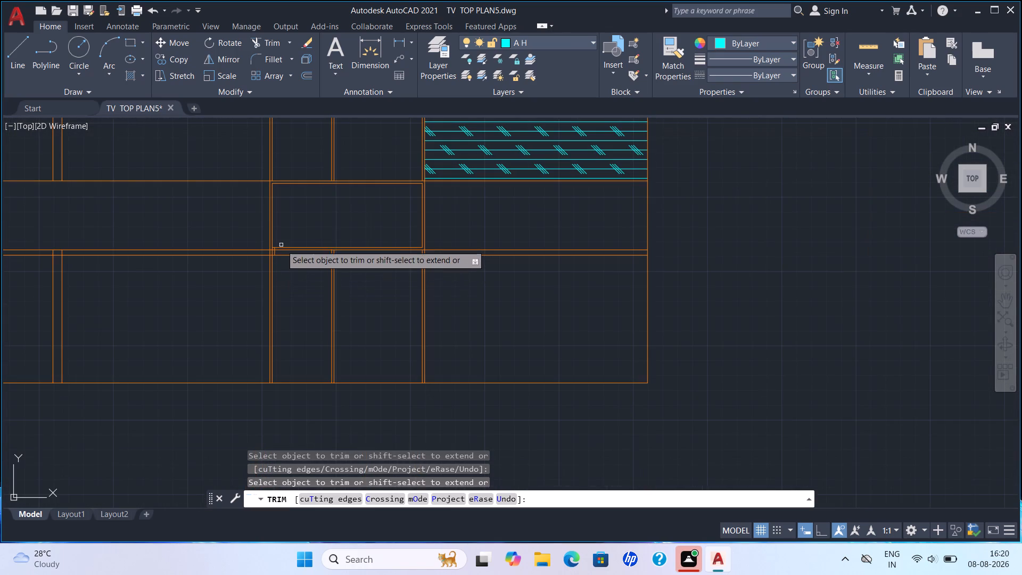
pyautogui.scroll(5, 278, 247)
pyautogui.click(231, 294)
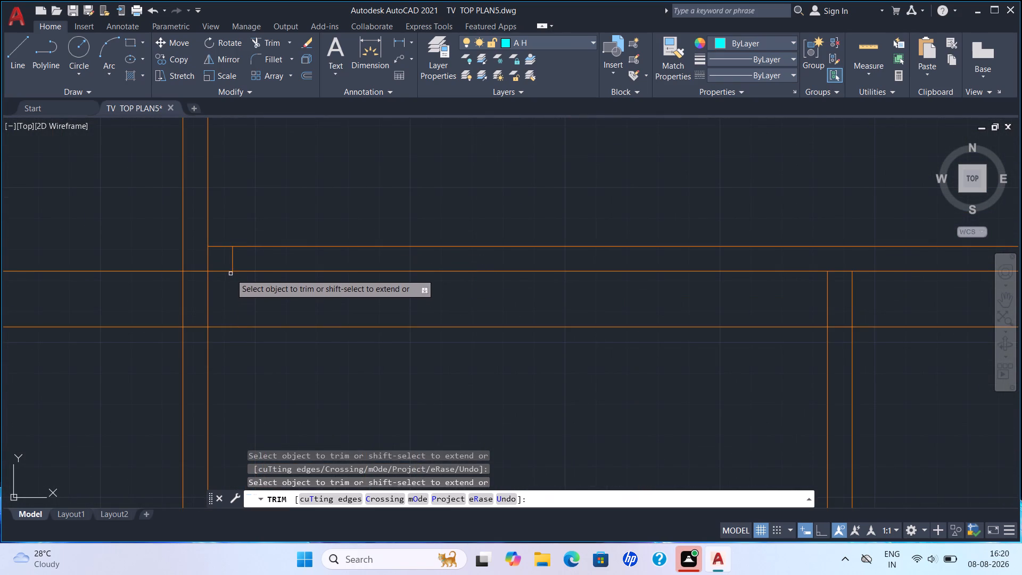
pyautogui.click(233, 259)
pyautogui.scroll(-3, 238, 260)
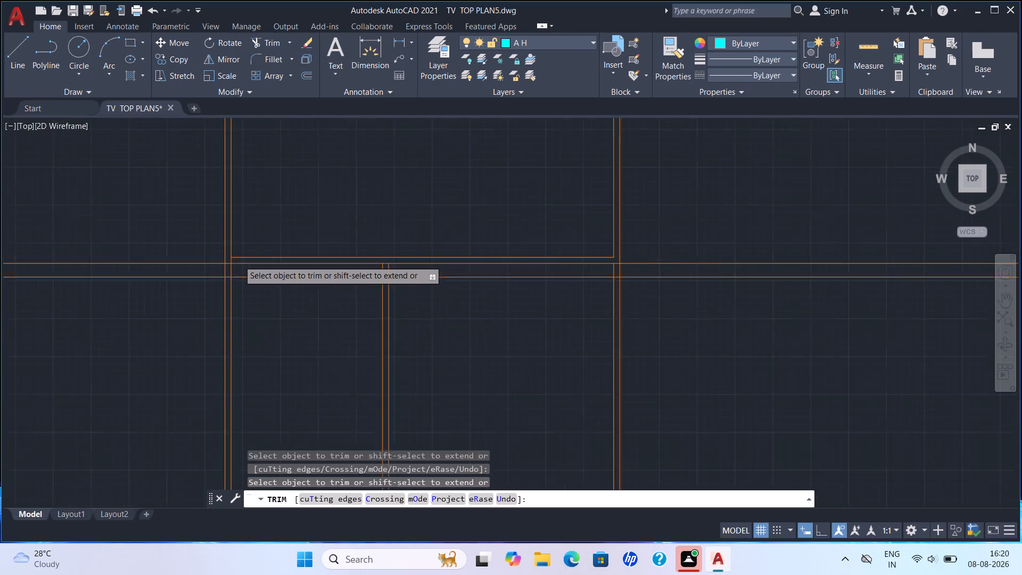
pyautogui.scroll(-1, 238, 260)
pyautogui.scroll(3, 229, 264)
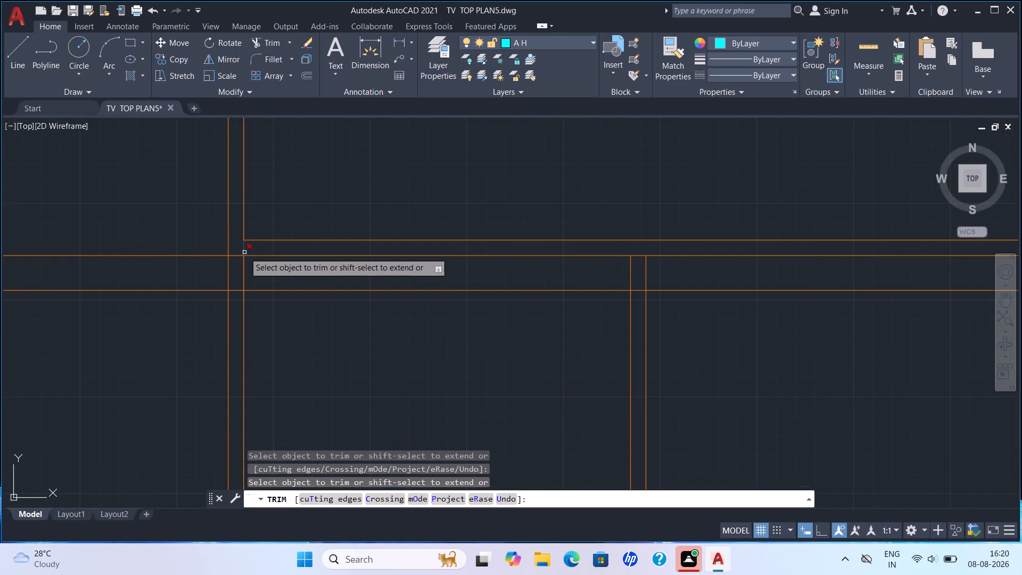
pyautogui.click(242, 250)
pyautogui.scroll(-3, 253, 248)
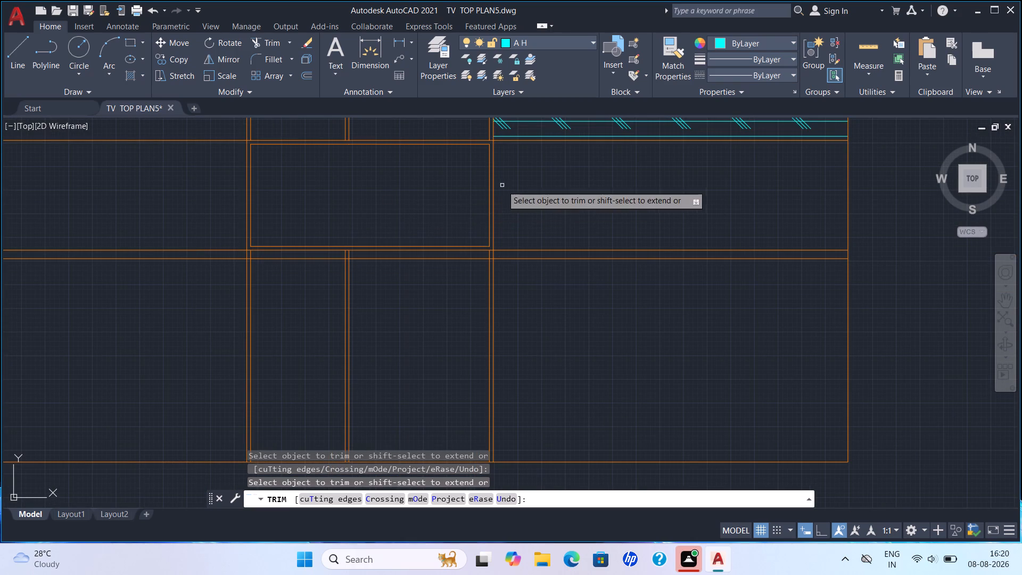
pyautogui.press('Escape')
# Offset the compartment's top, right, bottom and left inner frame lines 22 units inward.
pyautogui.press('`')
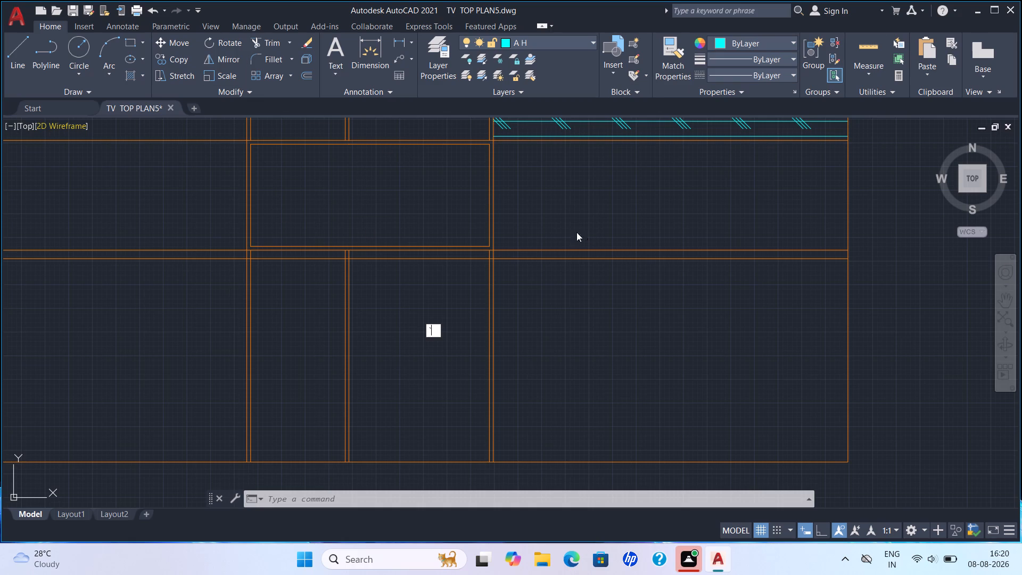
pyautogui.moveTo(416, 210); pyautogui.dragTo(423, 211, button='middle')
pyautogui.scroll(-1, 422, 211)
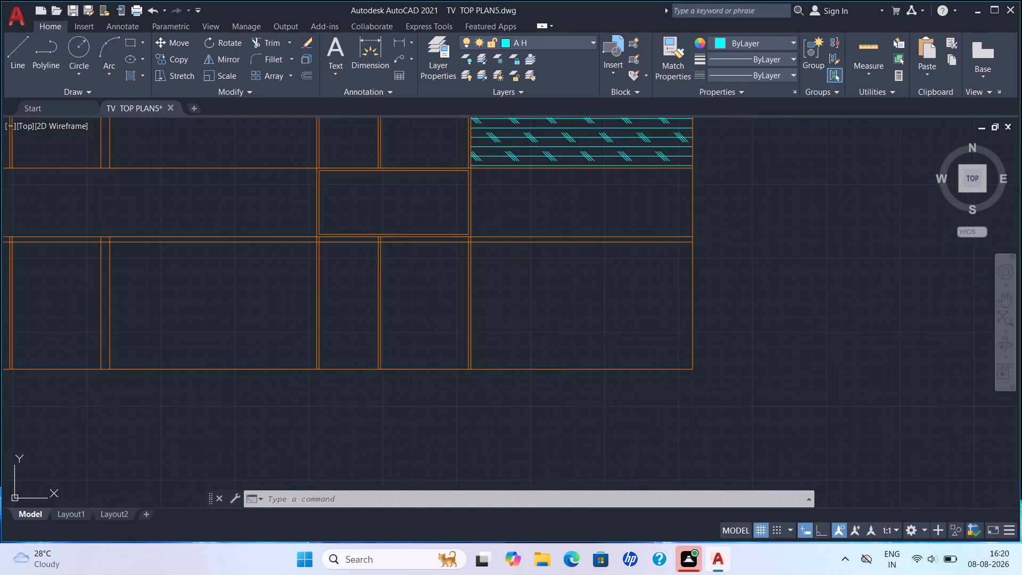
pyautogui.moveTo(423, 211); pyautogui.dragTo(500, 249, button='middle')
pyautogui.scroll(2, 500, 249)
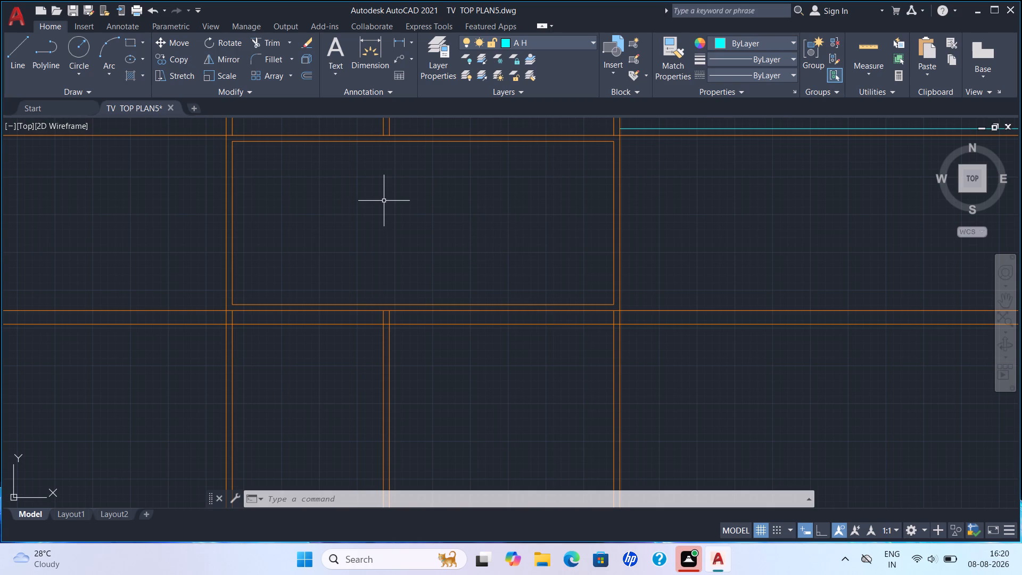
pyautogui.press('Escape')
pyautogui.press('o')
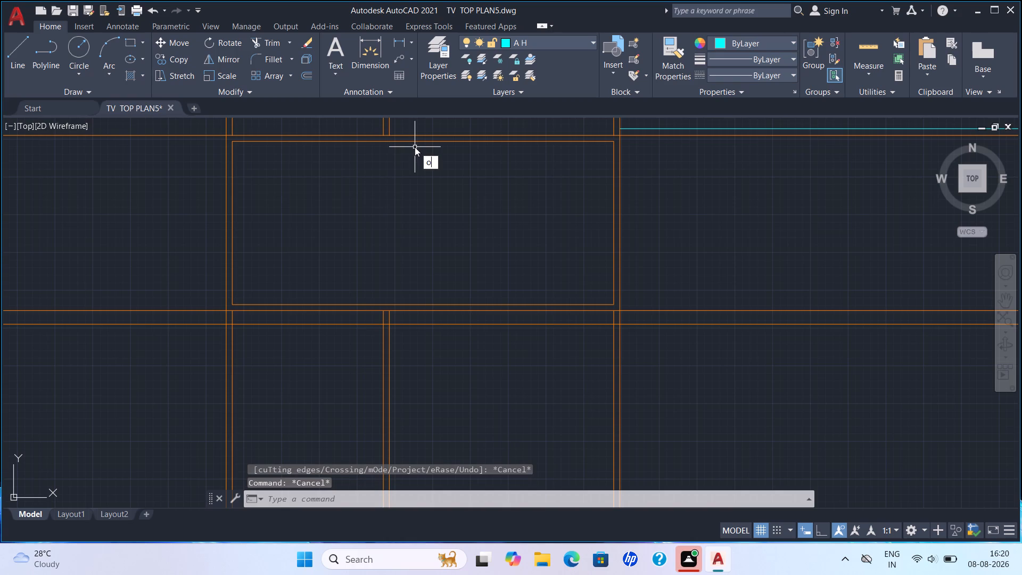
pyautogui.press('Return')
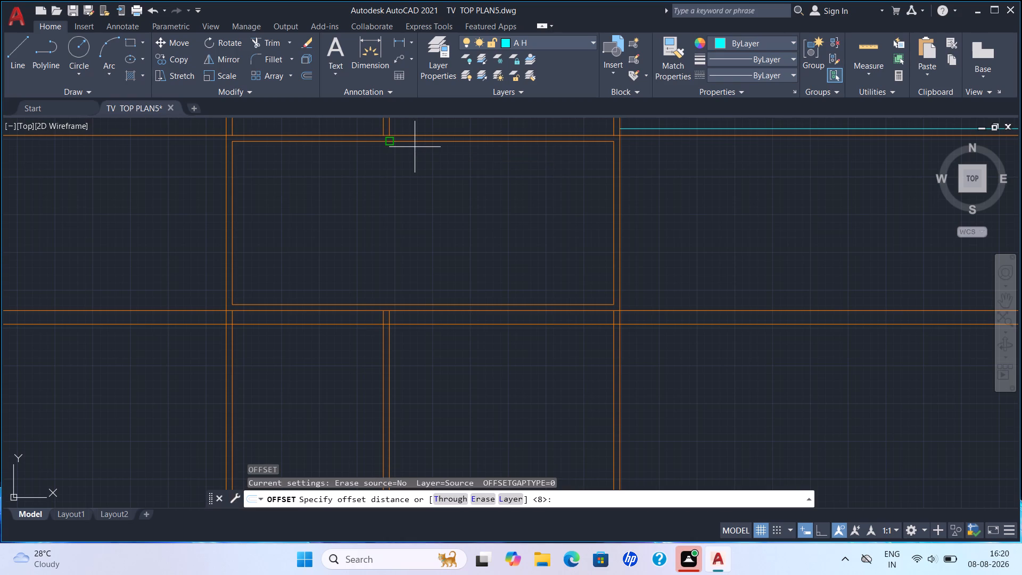
pyautogui.write('22')
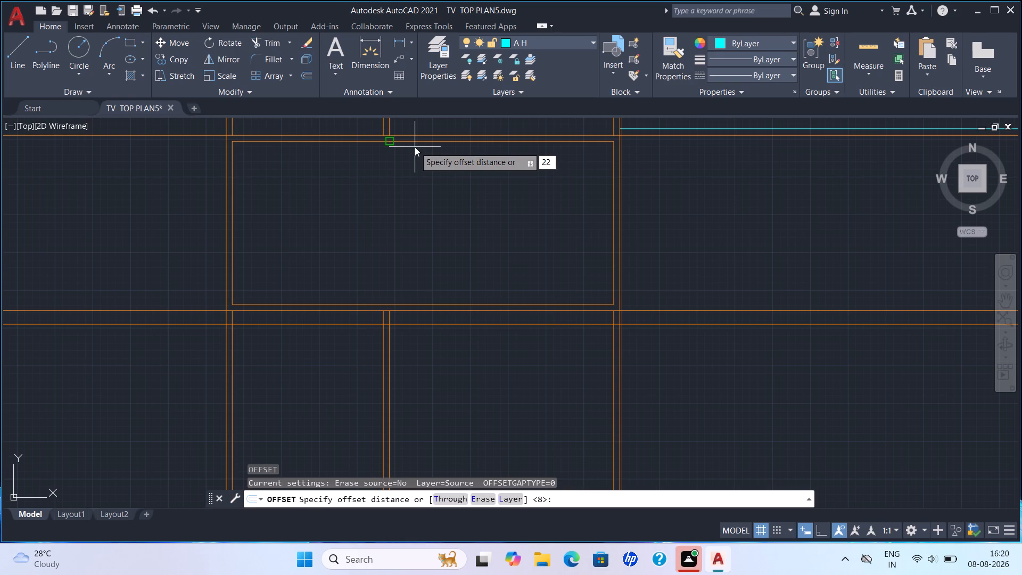
pyautogui.press('Return')
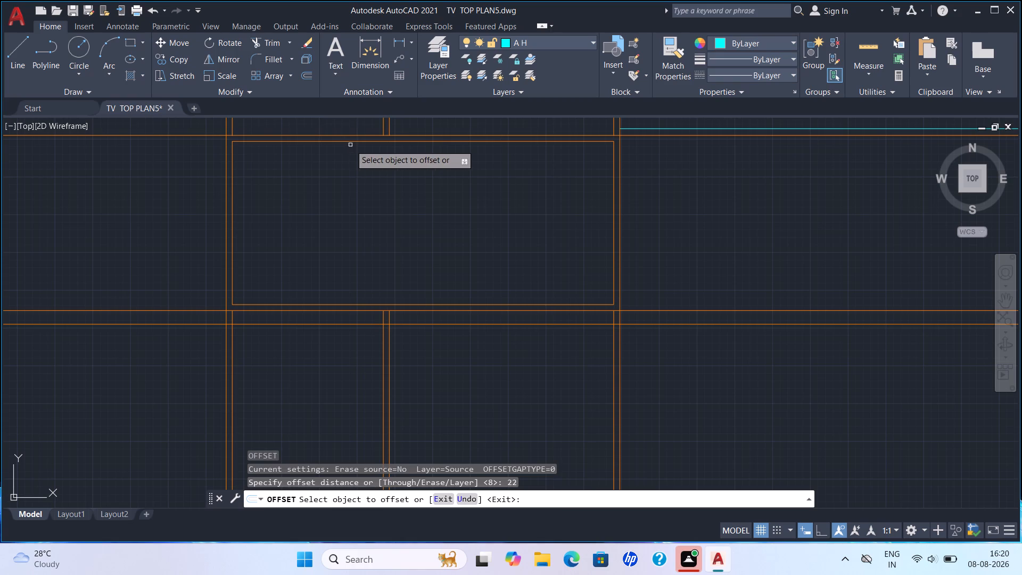
pyautogui.moveTo(352, 141); pyautogui.dragTo(341, 167)
pyautogui.click(349, 168)
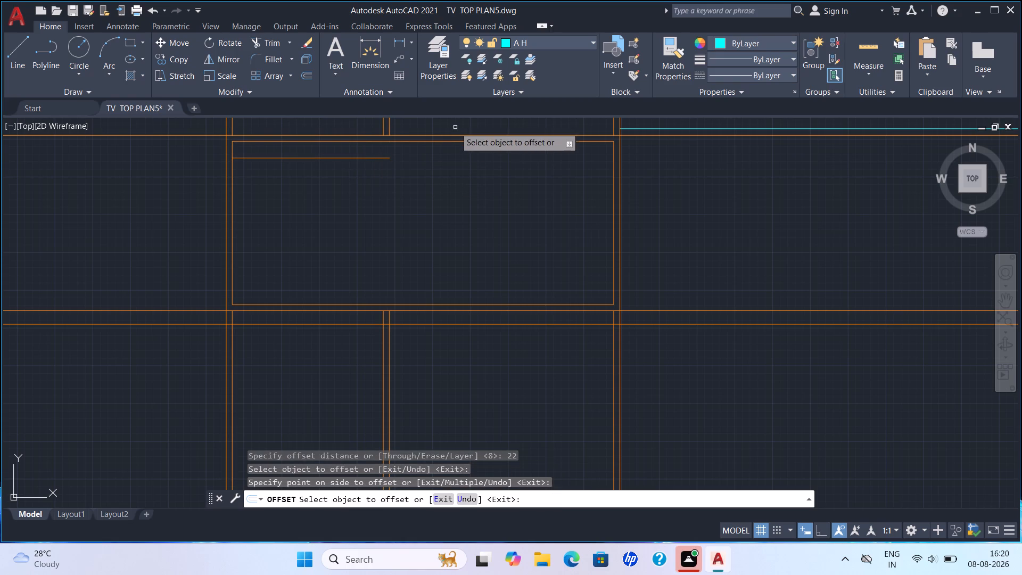
pyautogui.moveTo(455, 140); pyautogui.dragTo(453, 158)
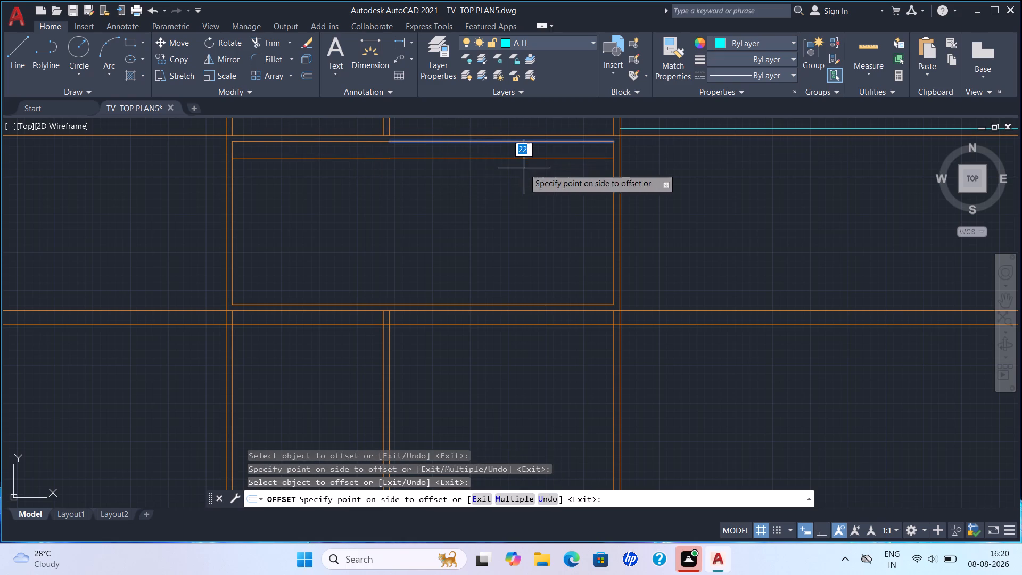
pyautogui.click(613, 192)
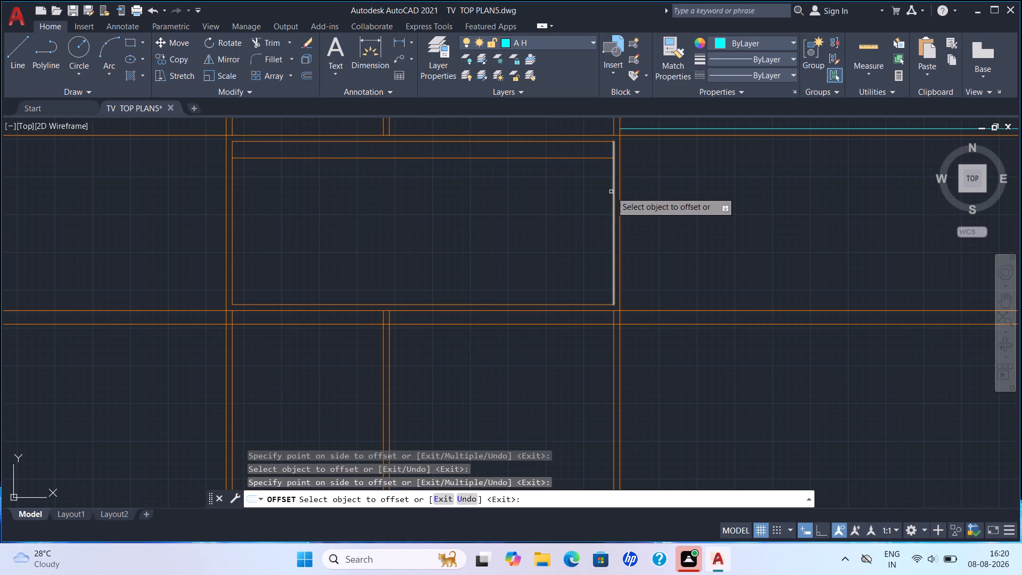
pyautogui.moveTo(612, 195); pyautogui.dragTo(607, 196)
pyautogui.click(600, 201)
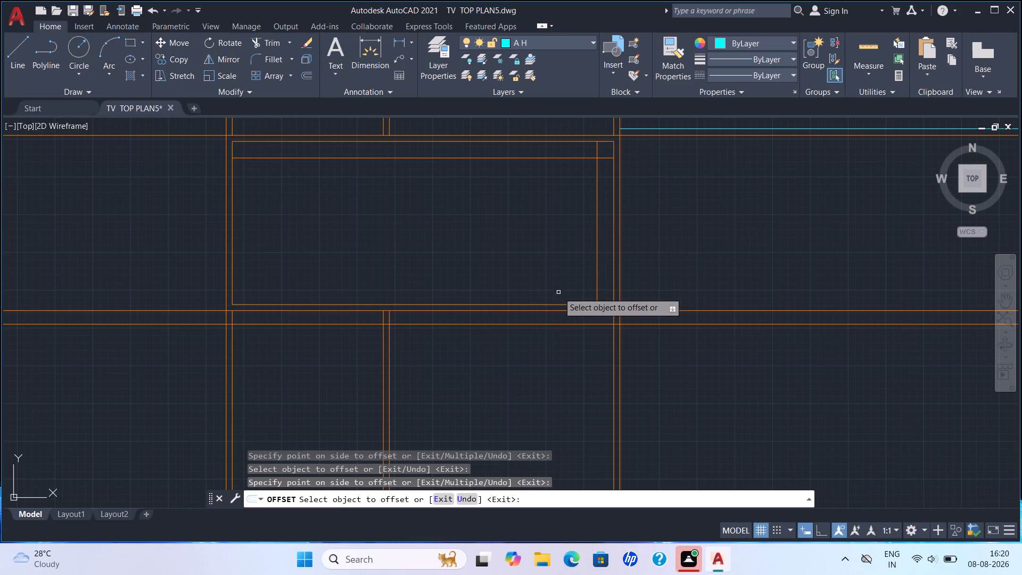
pyautogui.click(558, 302)
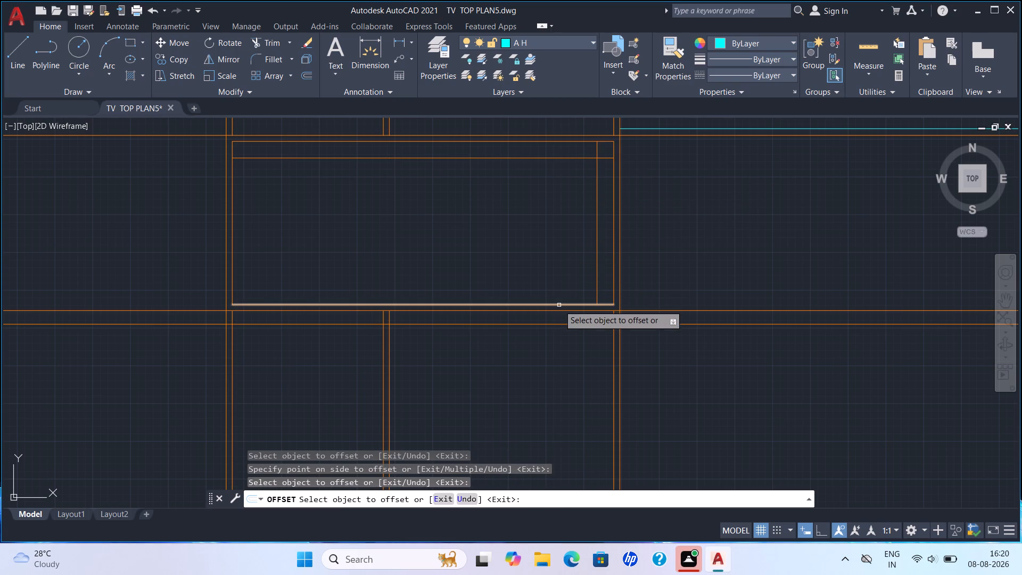
pyautogui.moveTo(559, 305); pyautogui.dragTo(561, 291)
pyautogui.click(565, 273)
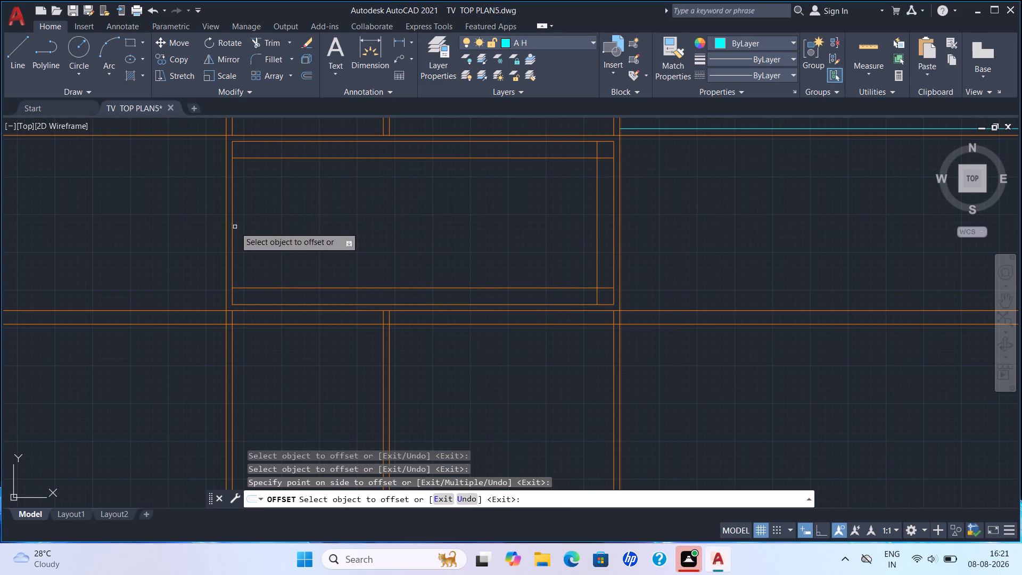
pyautogui.moveTo(231, 232); pyautogui.dragTo(281, 226)
pyautogui.click(281, 226)
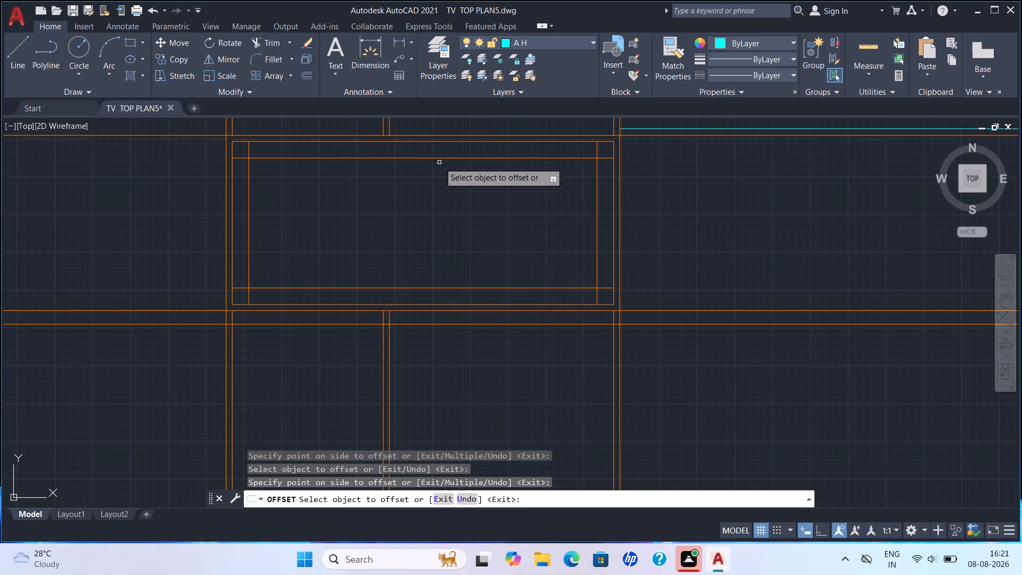
pyautogui.press('Escape')
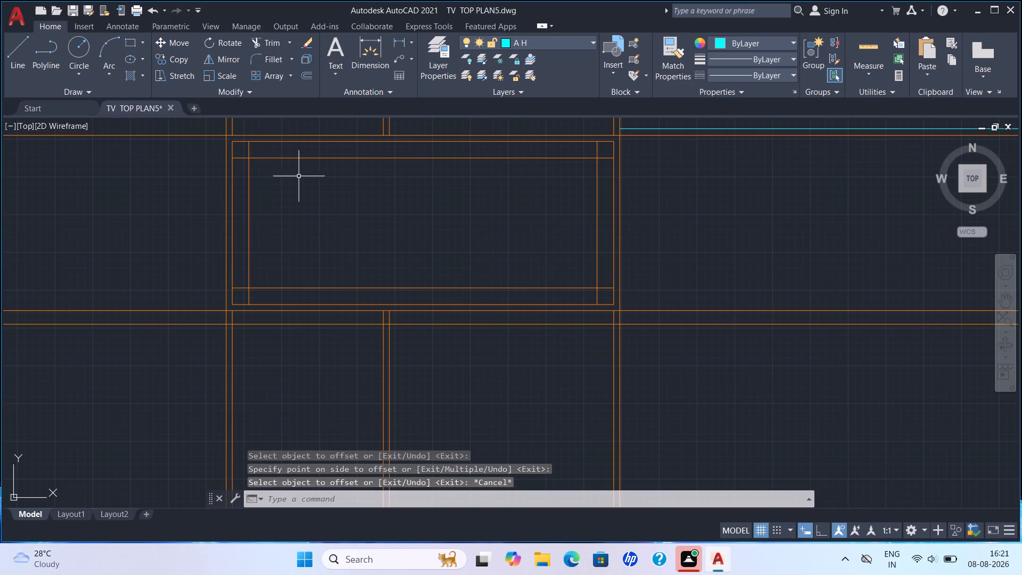
# Trim the new inset lines' overlapping ends at both left-hand corners and start clearing the outer frame's left and bottom lines.
pyautogui.press('t')
pyautogui.press('r')
pyautogui.press('Return')
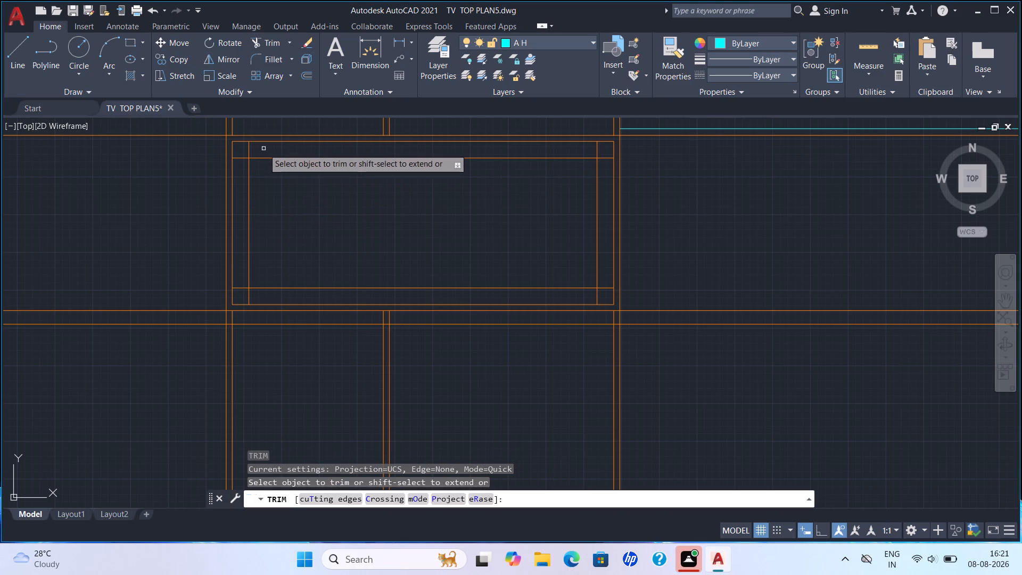
pyautogui.moveTo(243, 154); pyautogui.dragTo(243, 167)
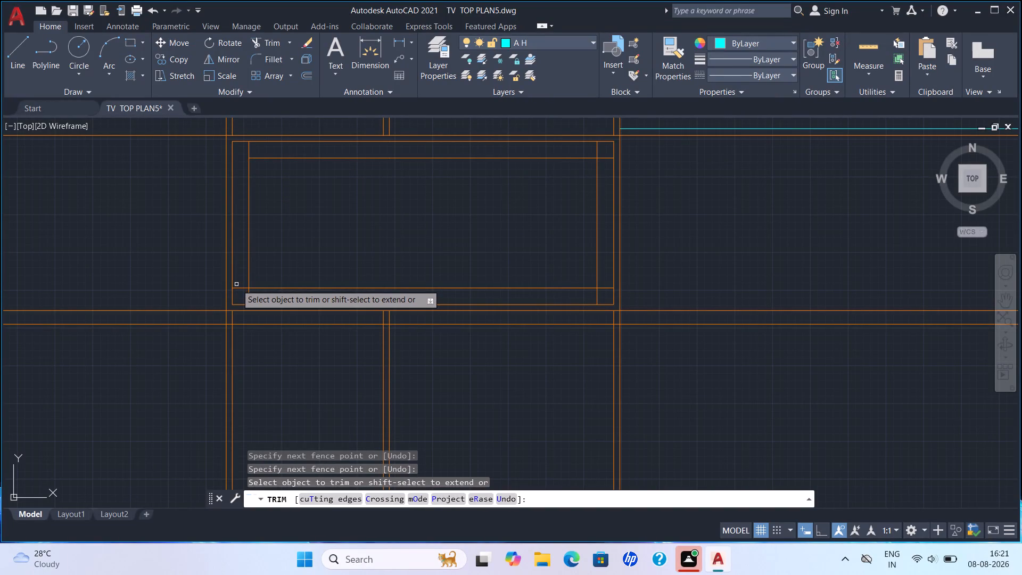
pyautogui.moveTo(236, 284); pyautogui.dragTo(228, 297)
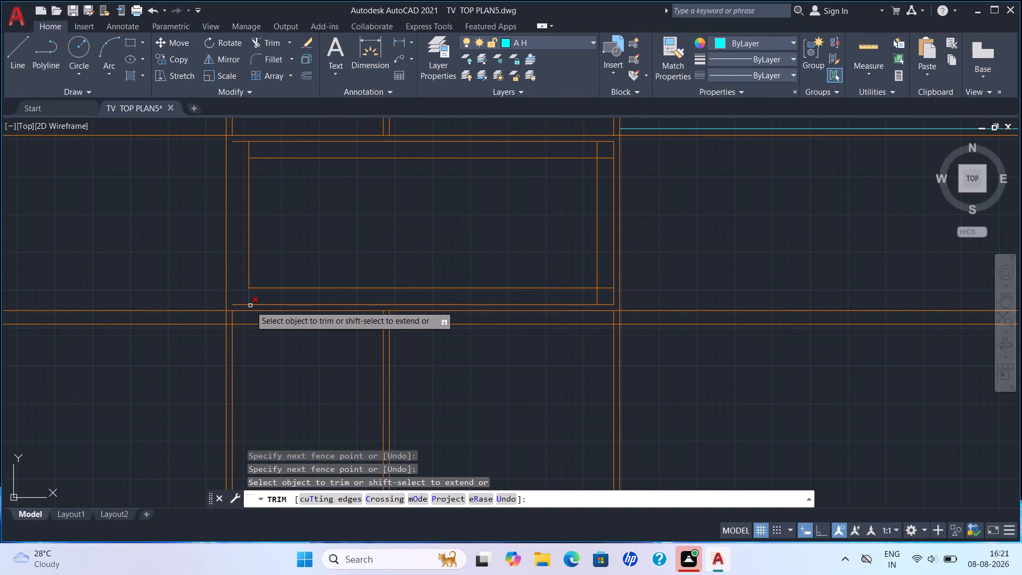
pyautogui.click(254, 306)
pyautogui.moveTo(246, 299); pyautogui.dragTo(256, 296)
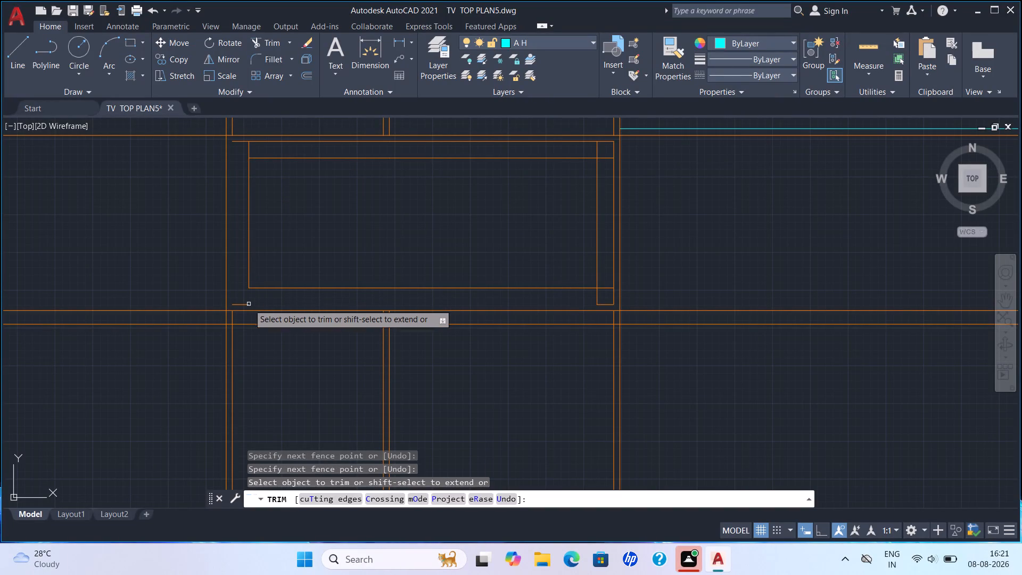
pyautogui.click(244, 306)
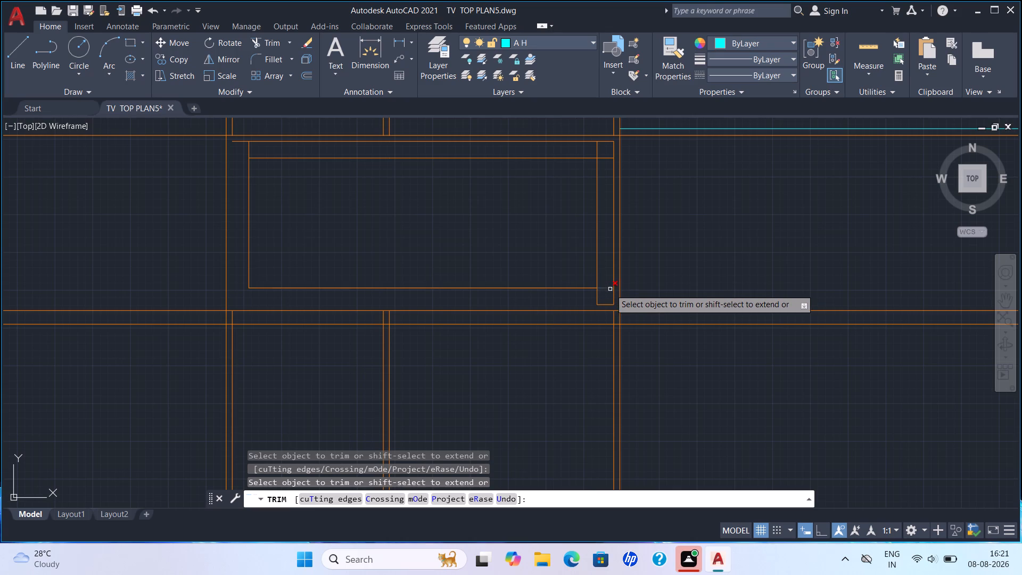
# Trim the overlapping line ends at the inset rectangle's lower-right corner and the outer frame's leftover bottom and right line pieces.
pyautogui.click(610, 289)
pyautogui.click(599, 296)
pyautogui.click(590, 301)
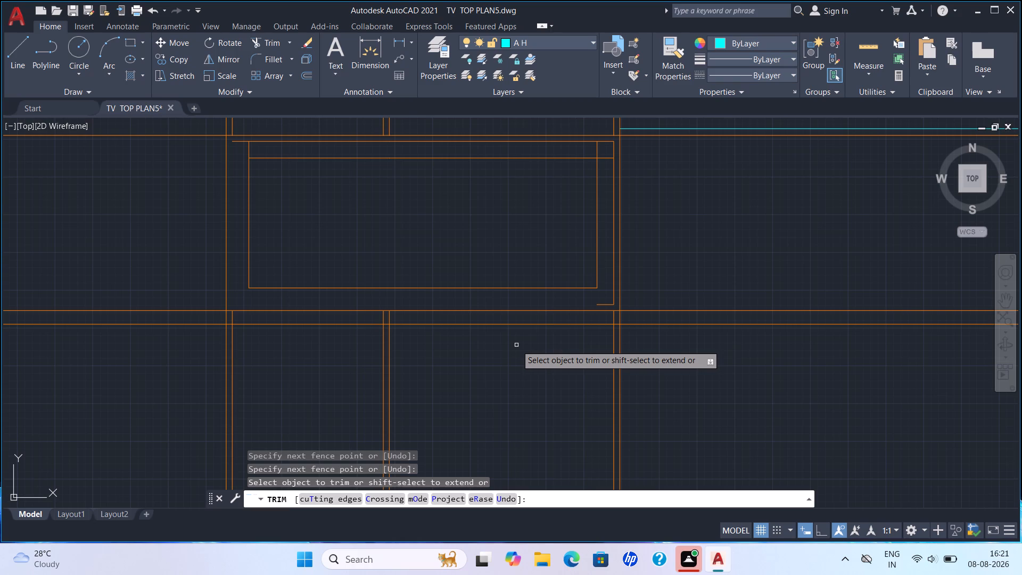
pyautogui.click(608, 304)
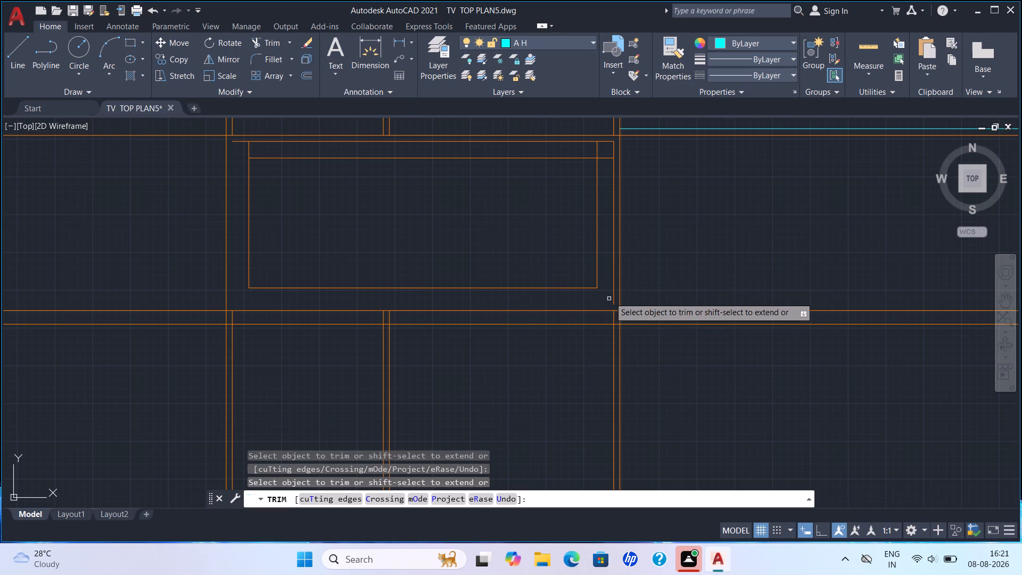
pyautogui.click(612, 288)
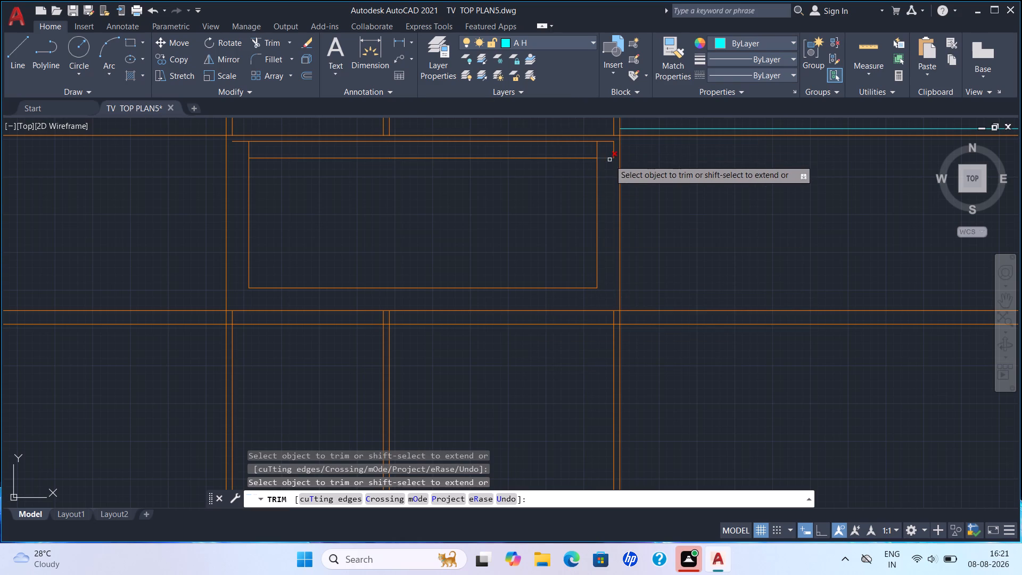
# Trim the overlaps at the inset rectangle's upper corners and clear the outer frame's remaining top line, leaving only the inset rectangle.
pyautogui.click(609, 160)
pyautogui.moveTo(595, 147); pyautogui.dragTo(601, 149)
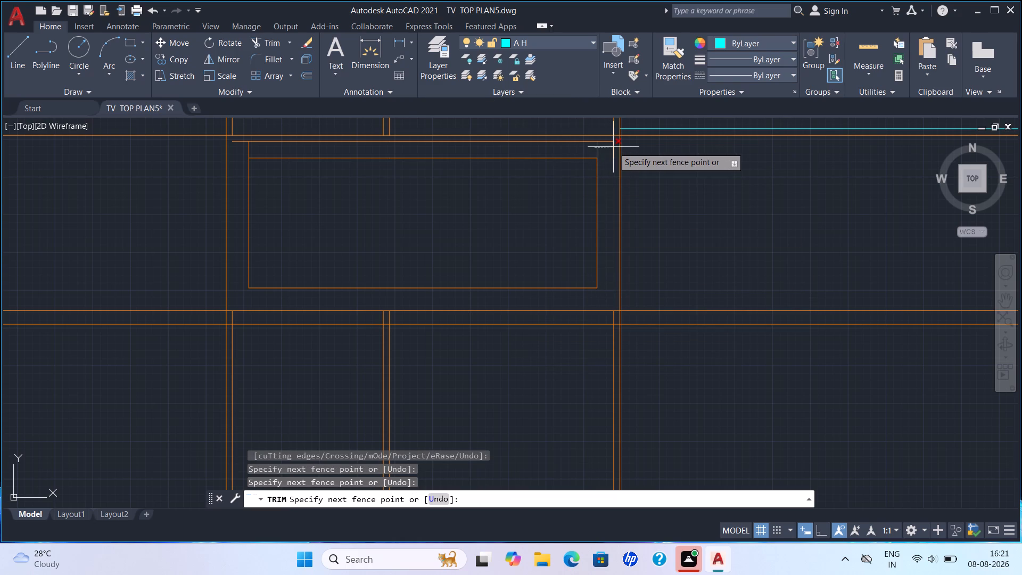
pyautogui.click(613, 147)
pyautogui.click(615, 150)
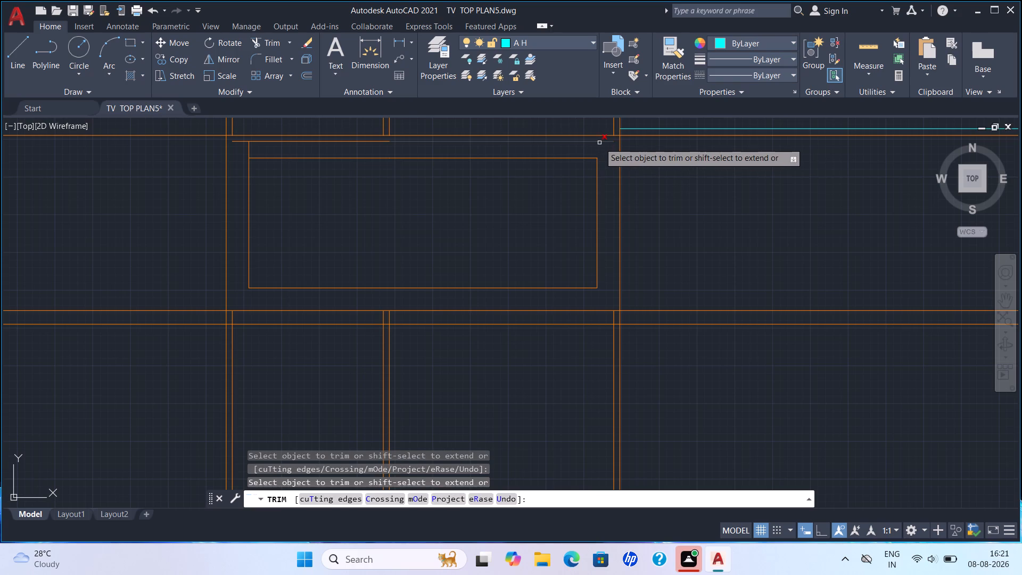
pyautogui.click(599, 143)
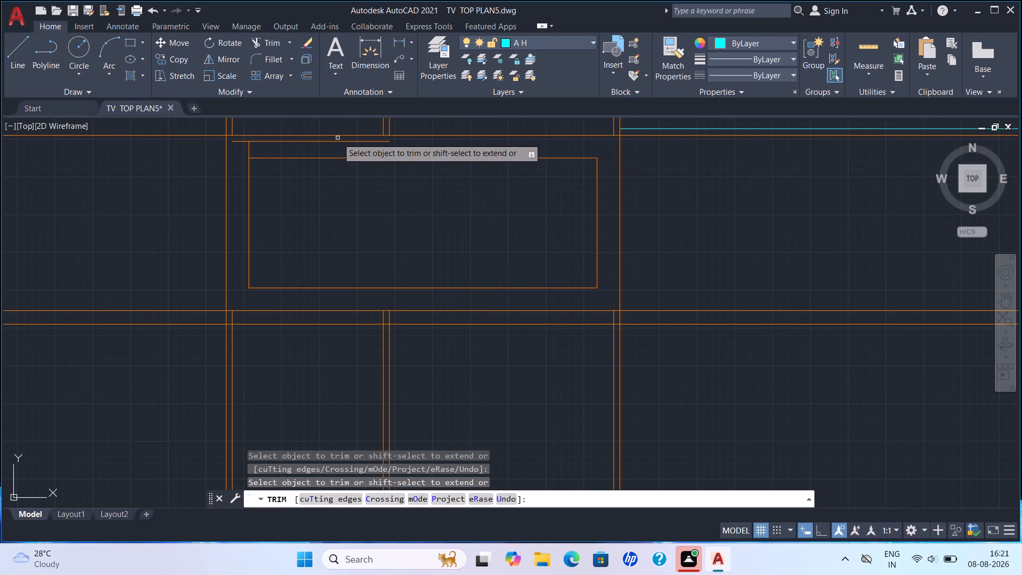
pyautogui.click(339, 142)
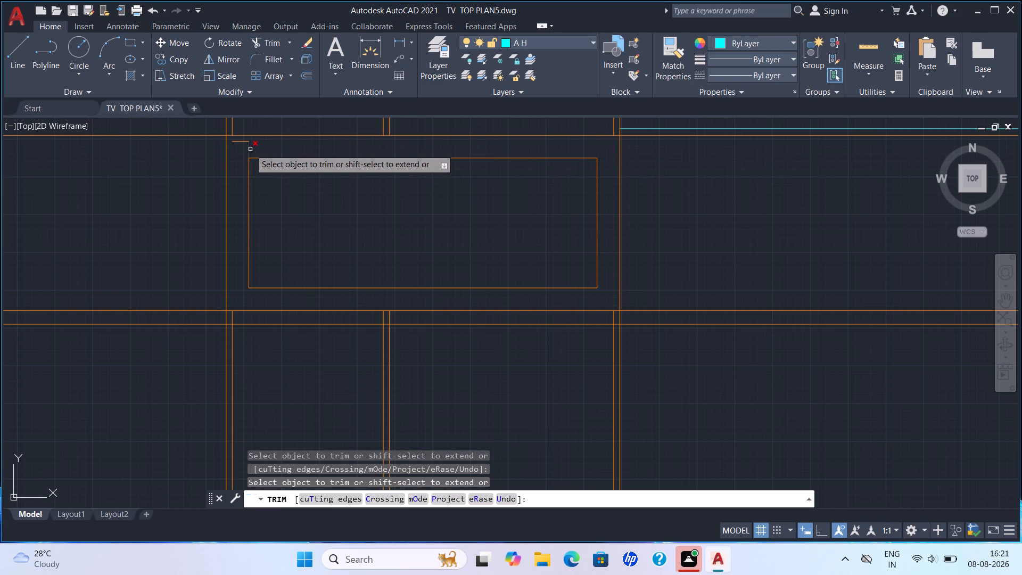
pyautogui.click(250, 149)
pyautogui.click(236, 143)
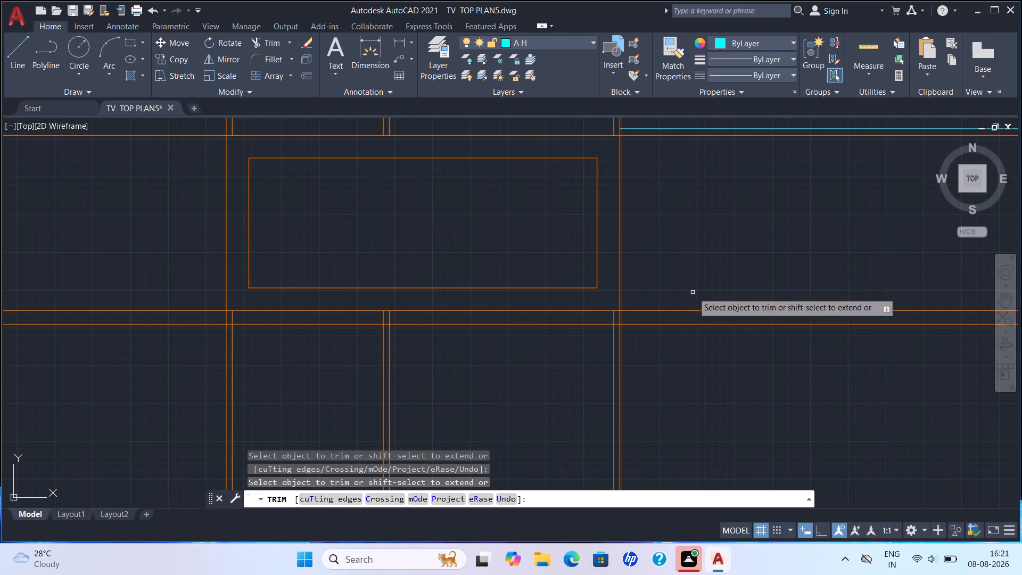
pyautogui.press('Escape')
# Trim the three pairs of vertical panel lines below the inset compartment where they cross between the two horizontal band lines.
pyautogui.scroll(-2, 628, 306)
pyautogui.scroll(2, 582, 258)
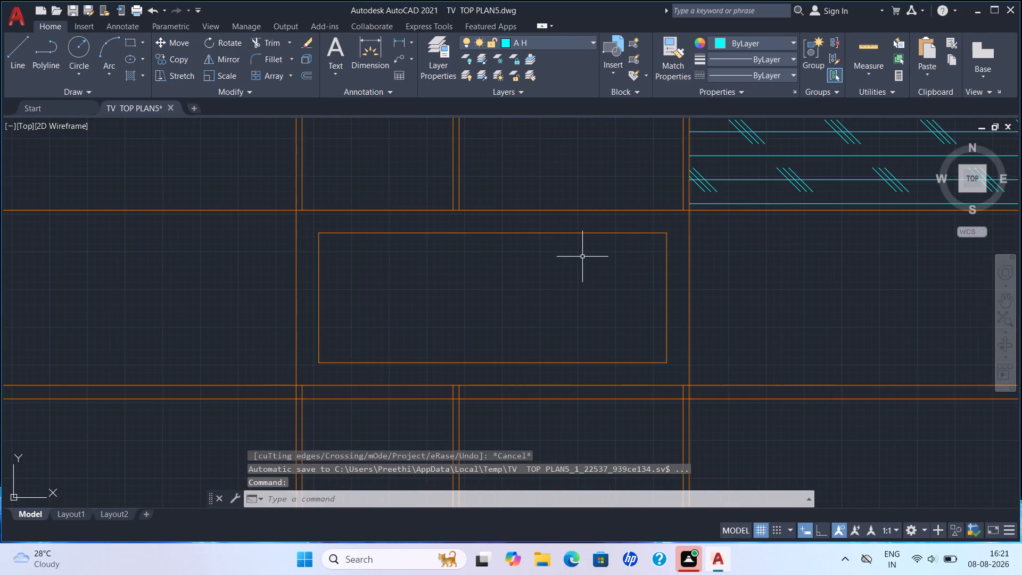
pyautogui.scroll(-1, 583, 257)
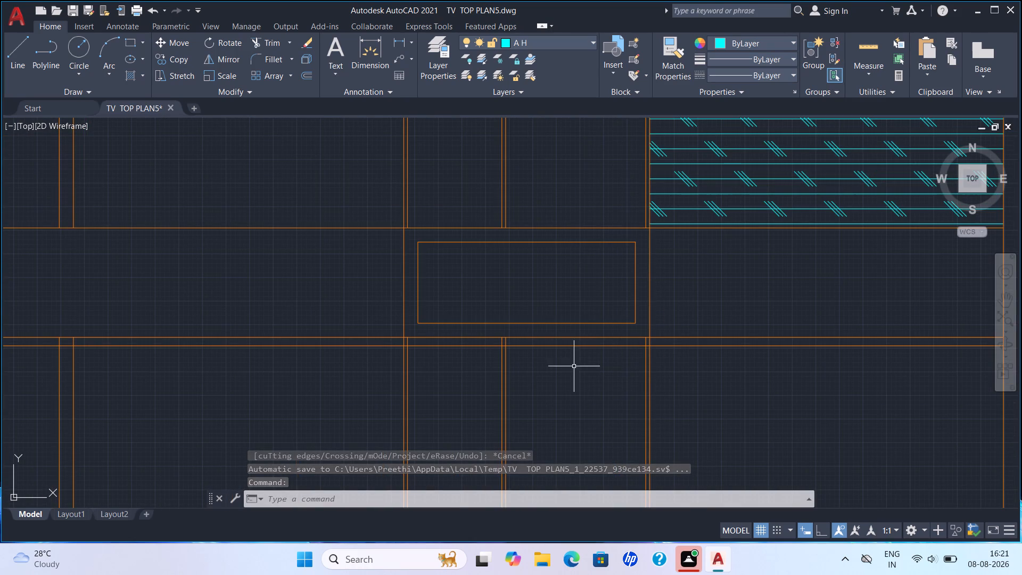
pyautogui.scroll(-1, 482, 414)
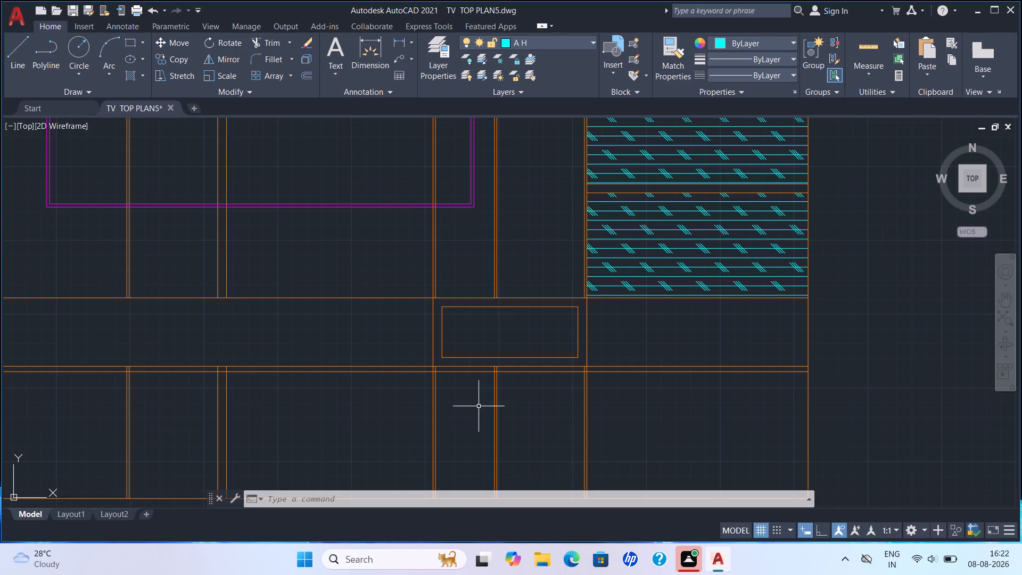
pyautogui.scroll(-1, 583, 449)
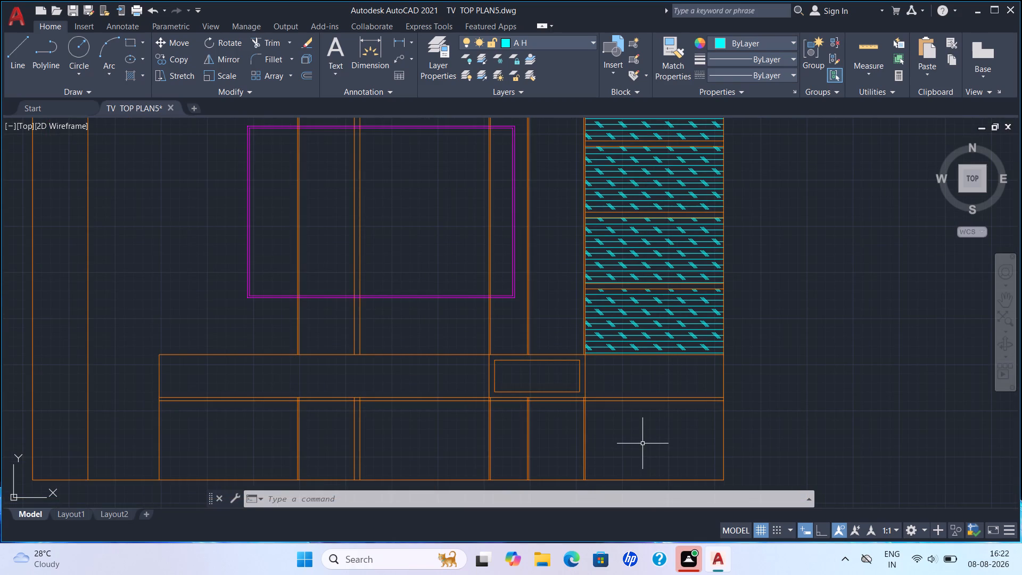
pyautogui.press('Escape')
pyautogui.write('tr')
pyautogui.press('Return')
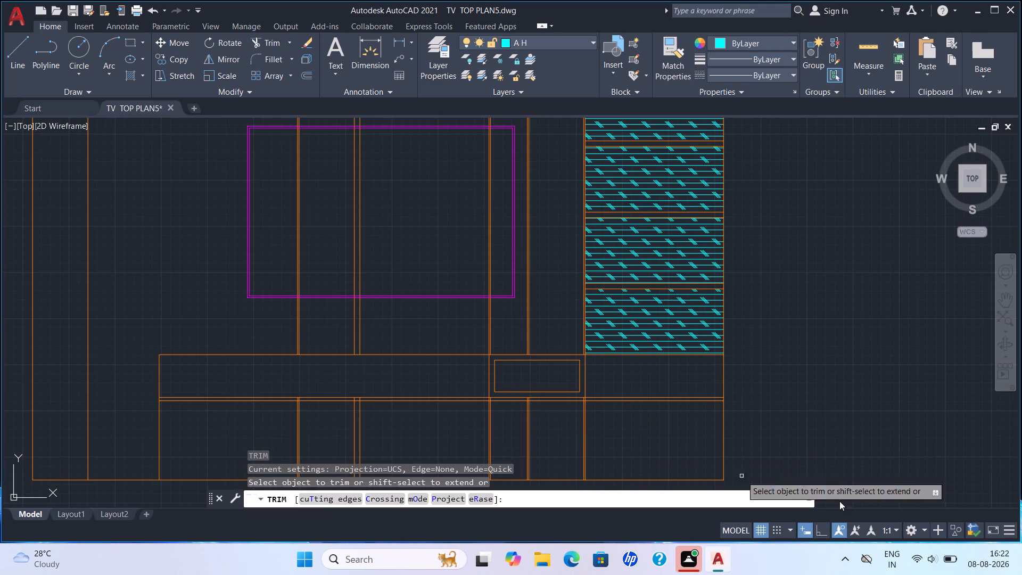
pyautogui.scroll(4, 526, 402)
pyautogui.scroll(-2, 733, 375)
pyautogui.moveTo(707, 371); pyautogui.dragTo(695, 364, button='middle')
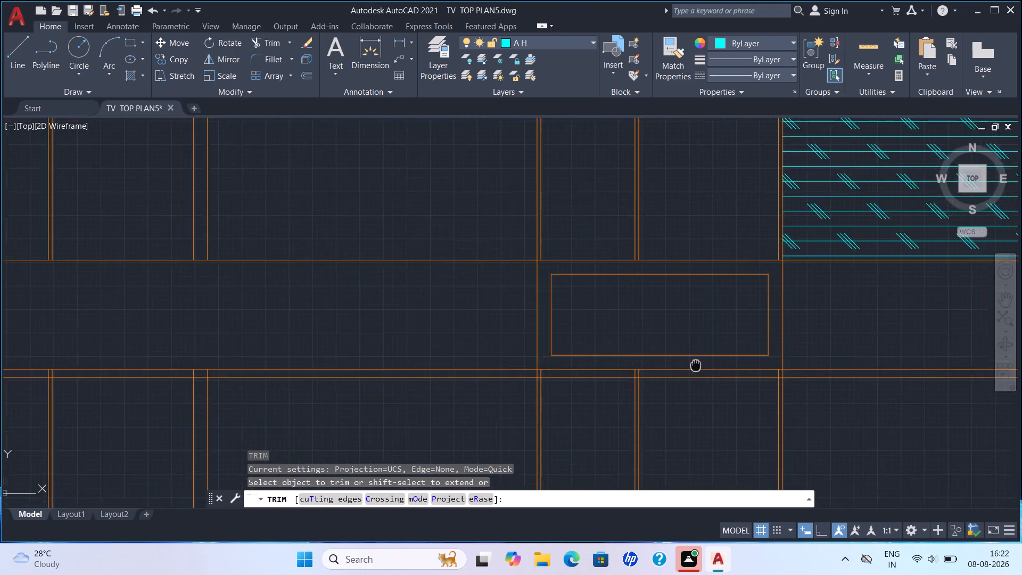
pyautogui.moveTo(695, 364); pyautogui.dragTo(566, 253, button='middle')
pyautogui.scroll(2, 656, 258)
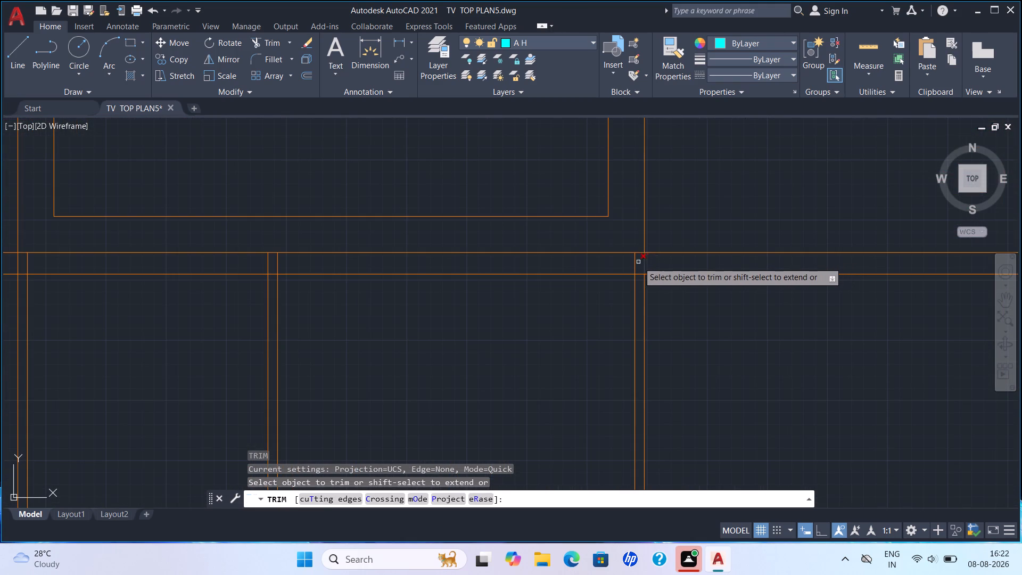
pyautogui.moveTo(631, 265); pyautogui.dragTo(658, 265)
pyautogui.click(642, 263)
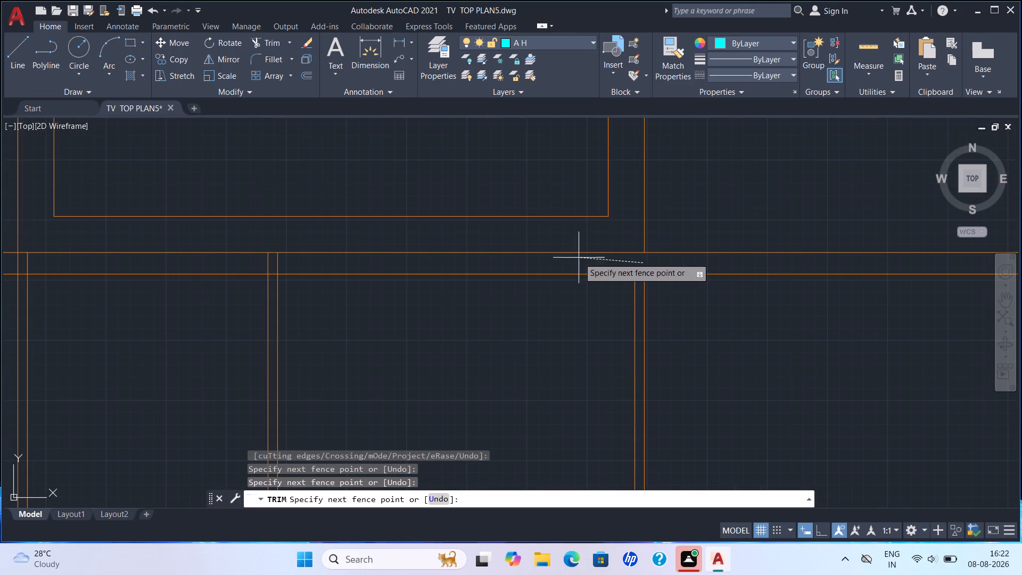
pyautogui.click(265, 262)
pyautogui.scroll(-1, 278, 262)
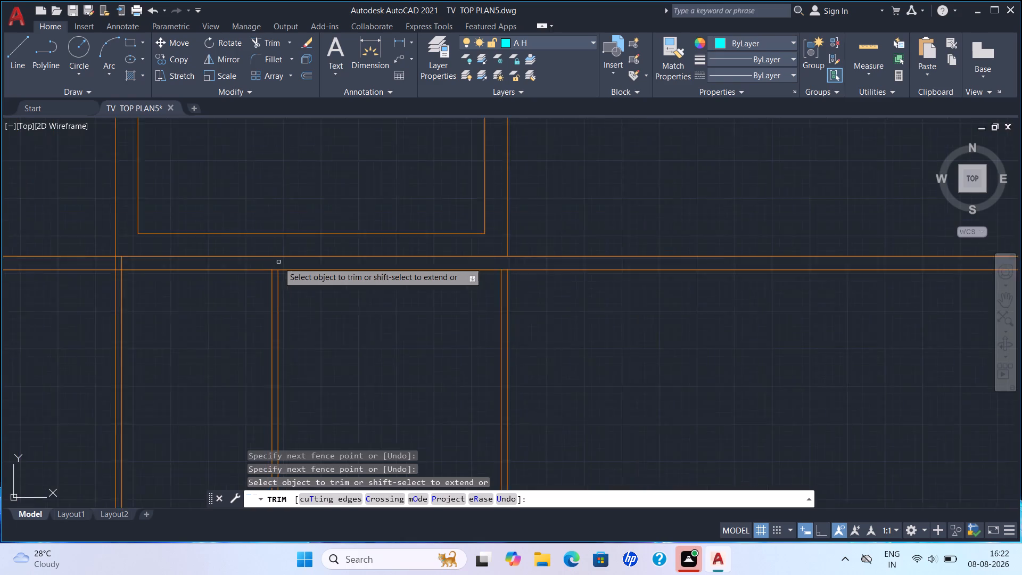
pyautogui.scroll(-1, 278, 262)
pyautogui.moveTo(284, 260); pyautogui.dragTo(740, 335, button='middle')
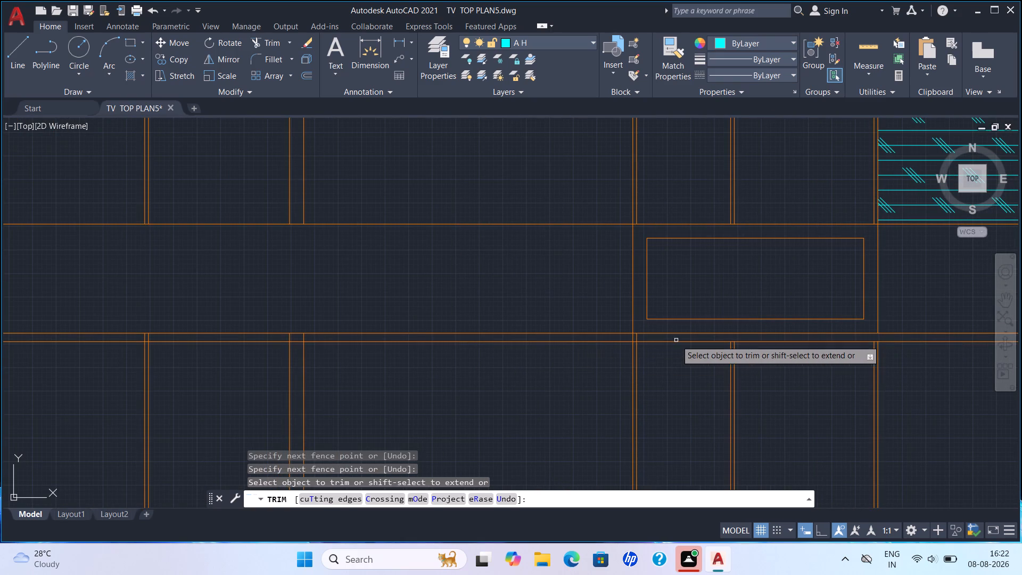
pyautogui.scroll(3, 680, 336)
pyautogui.moveTo(481, 338); pyautogui.dragTo(493, 341)
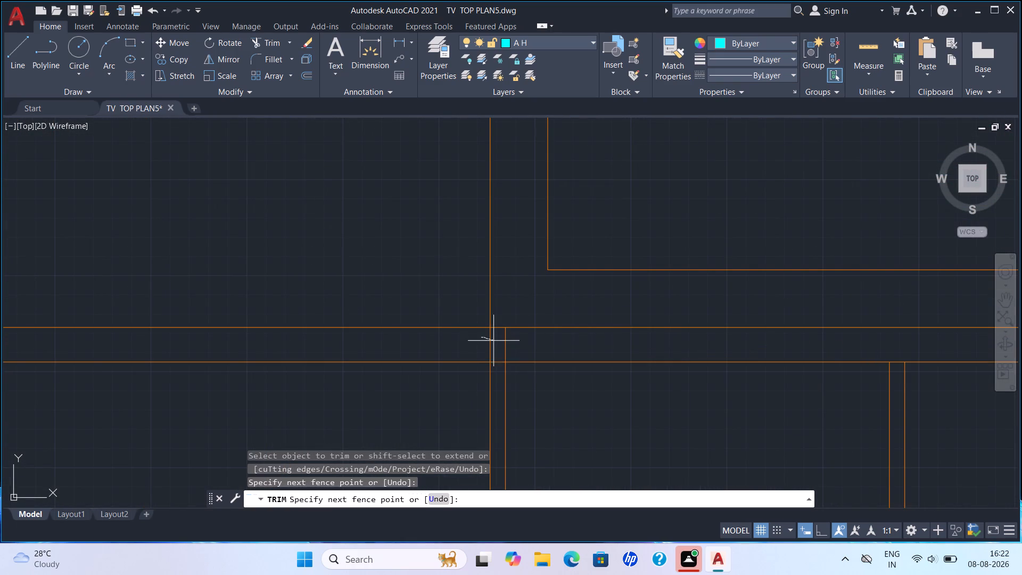
pyautogui.moveTo(493, 341); pyautogui.dragTo(523, 348)
# Trim the two remaining pairs of vertical panel lines further left between the two horizontal band lines.
pyautogui.scroll(-3, 457, 342)
pyautogui.scroll(-1, 400, 335)
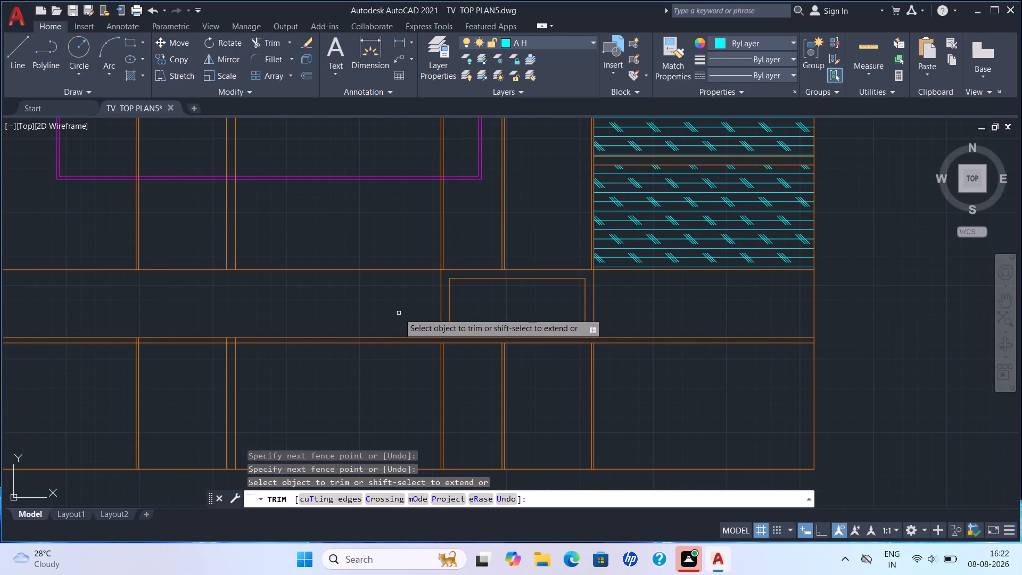
pyautogui.moveTo(397, 312); pyautogui.dragTo(737, 285, button='middle')
pyautogui.scroll(-1, 737, 285)
pyautogui.scroll(4, 622, 311)
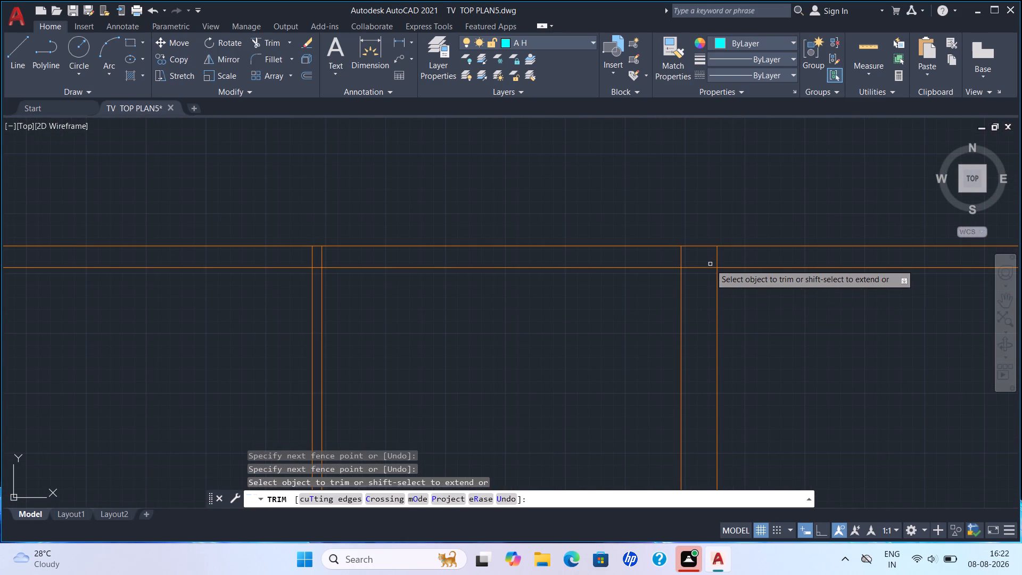
pyautogui.click(716, 260)
pyautogui.click(680, 260)
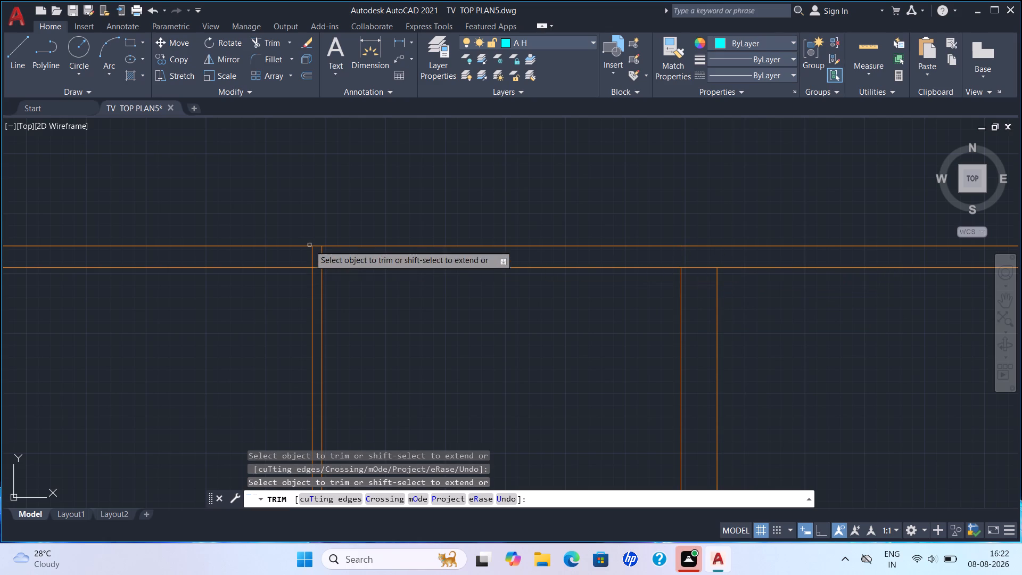
pyautogui.scroll(3, 324, 259)
pyautogui.moveTo(252, 243); pyautogui.dragTo(373, 258)
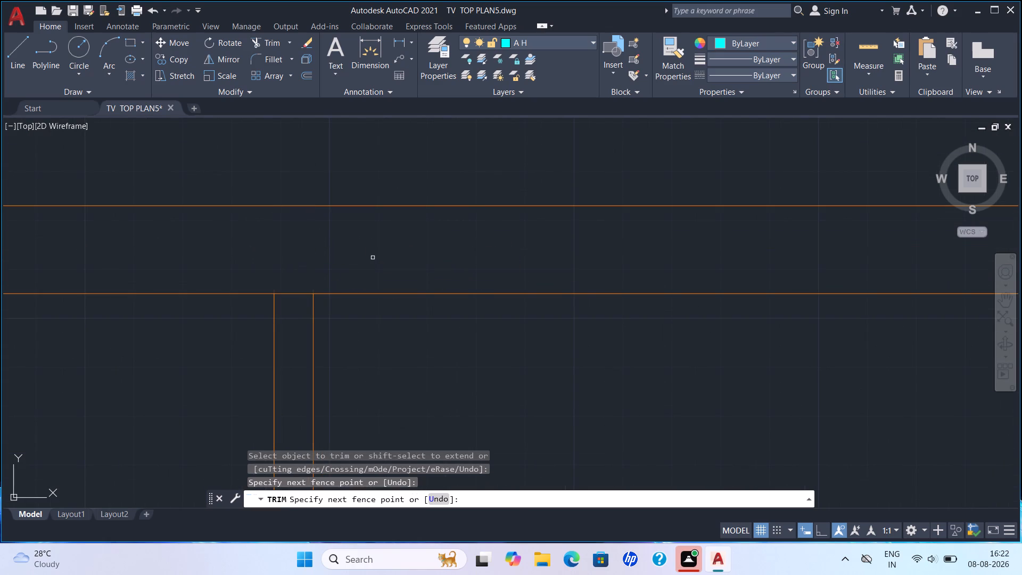
pyautogui.press('Escape')
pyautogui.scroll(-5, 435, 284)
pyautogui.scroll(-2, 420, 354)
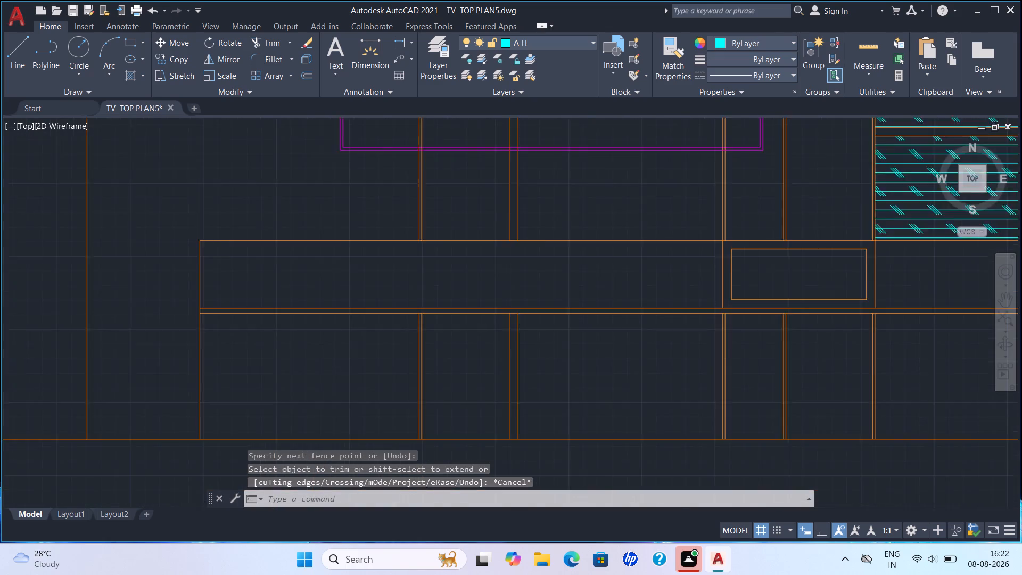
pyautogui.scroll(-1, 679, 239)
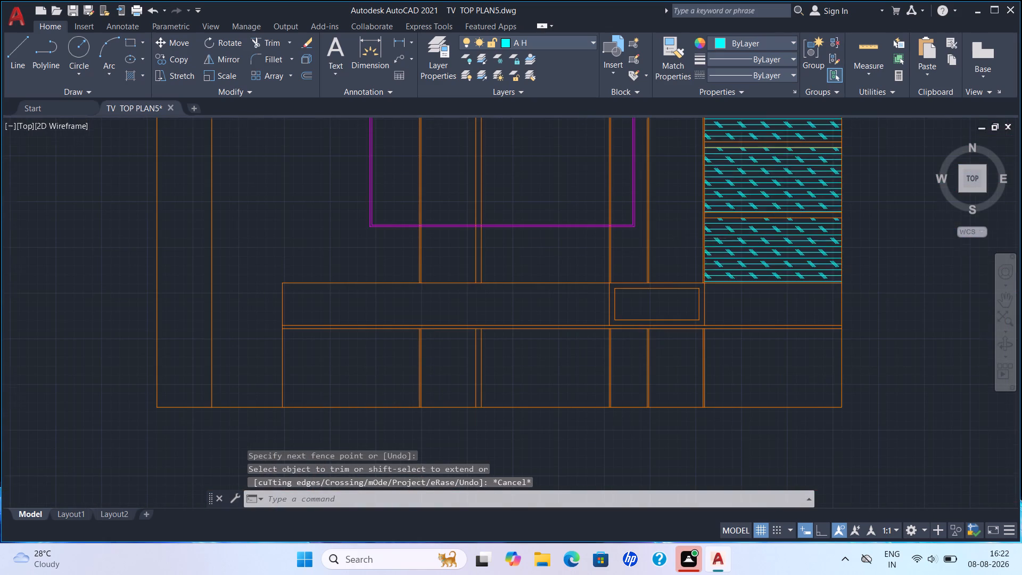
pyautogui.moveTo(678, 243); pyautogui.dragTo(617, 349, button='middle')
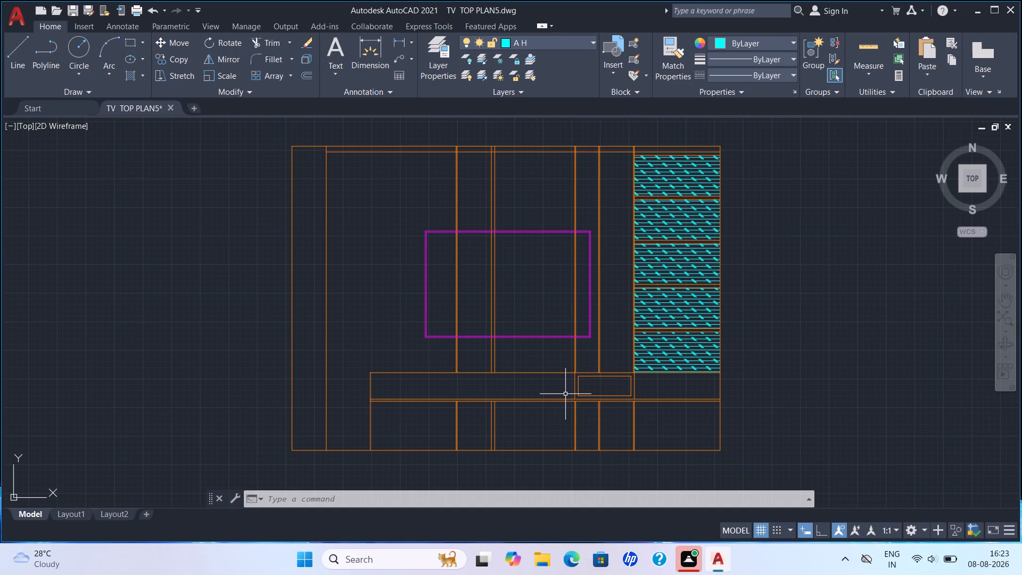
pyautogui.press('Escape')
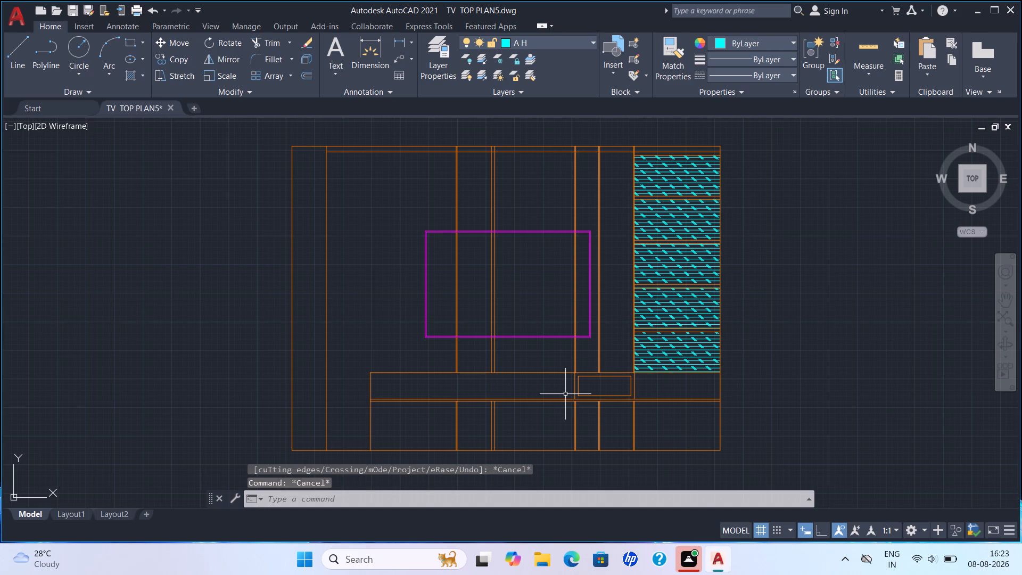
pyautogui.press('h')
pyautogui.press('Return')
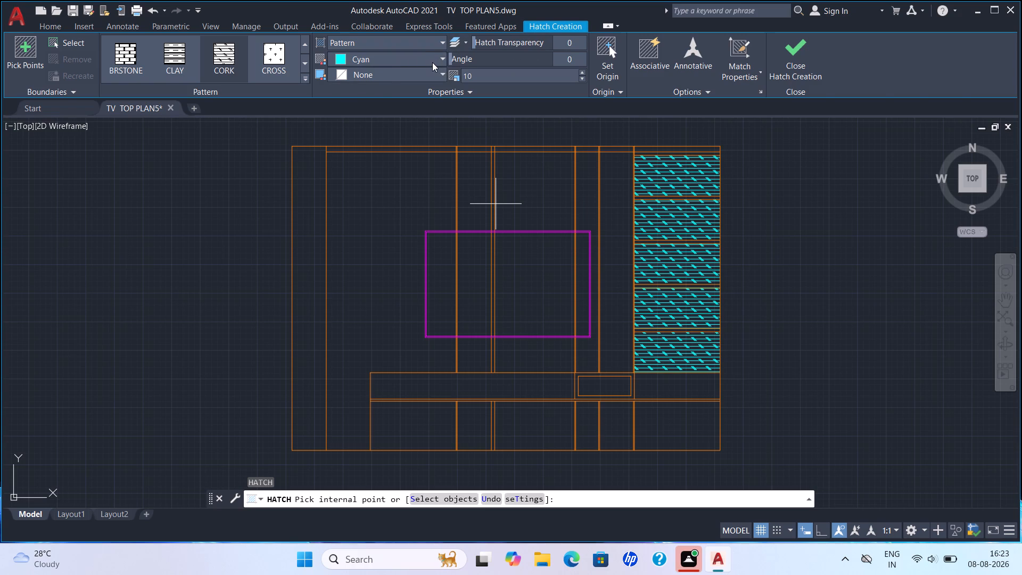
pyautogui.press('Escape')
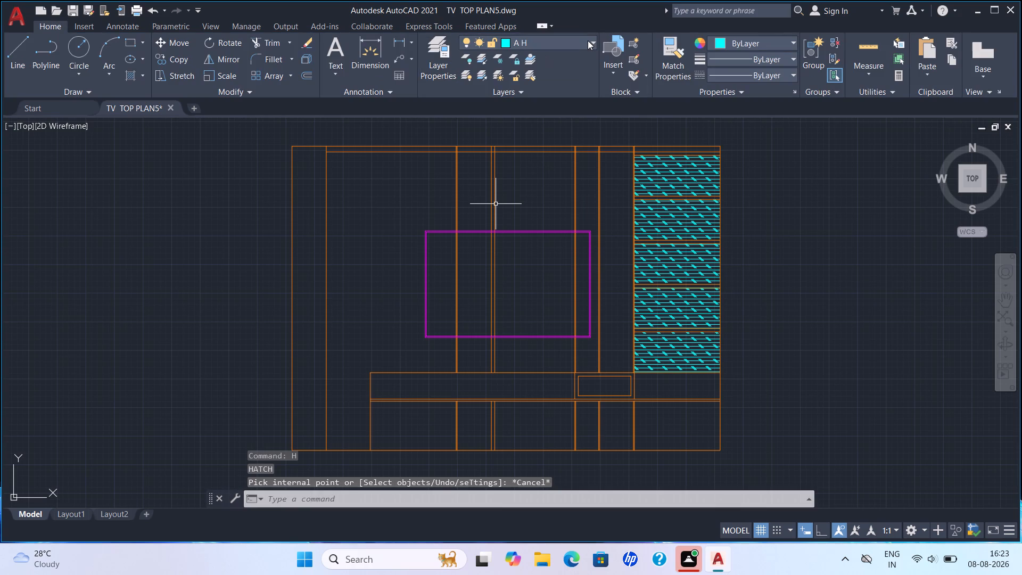
# Make HATCH the current layer.
pyautogui.click(588, 40)
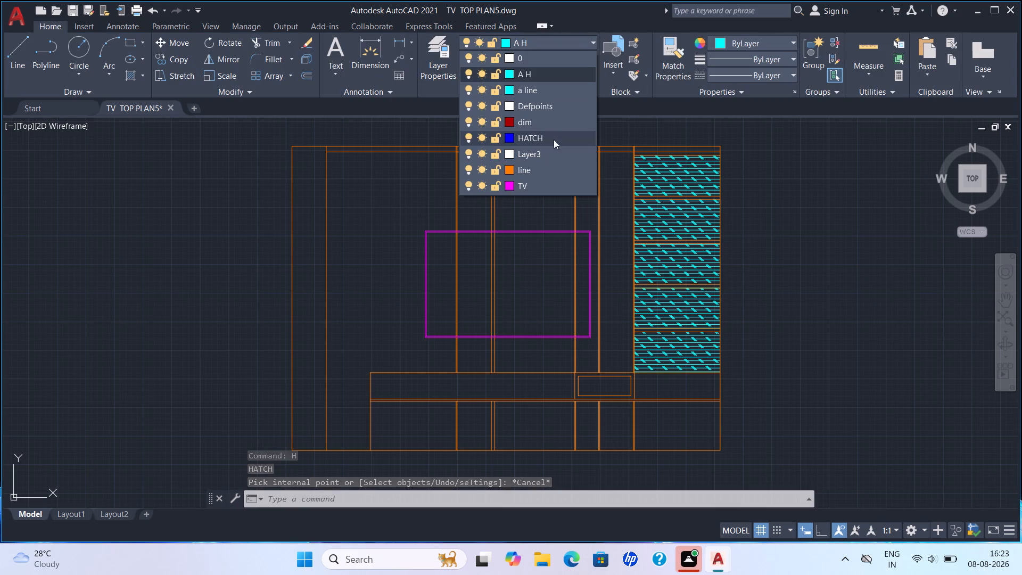
pyautogui.click(533, 132)
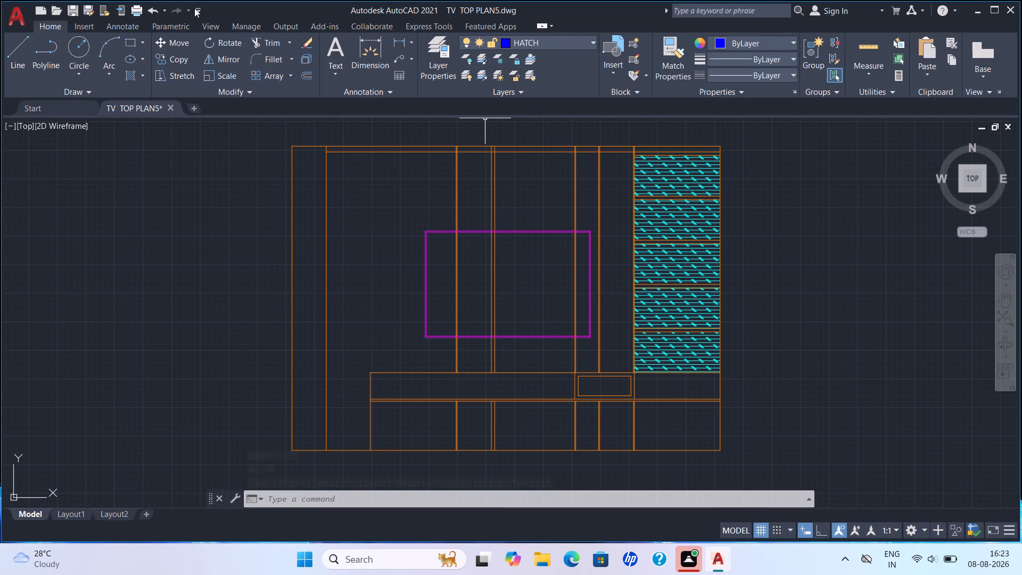
pyautogui.press('Escape')
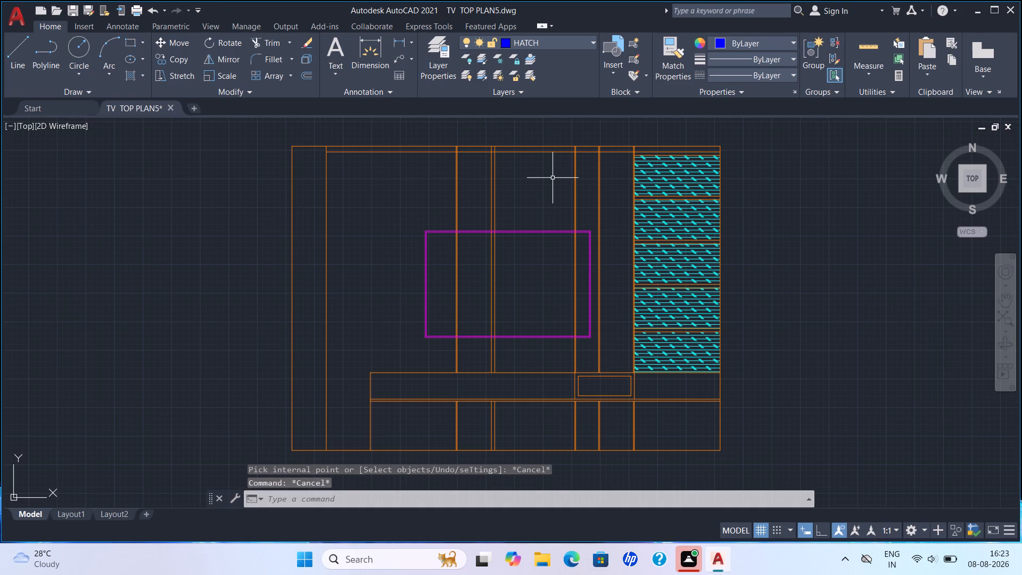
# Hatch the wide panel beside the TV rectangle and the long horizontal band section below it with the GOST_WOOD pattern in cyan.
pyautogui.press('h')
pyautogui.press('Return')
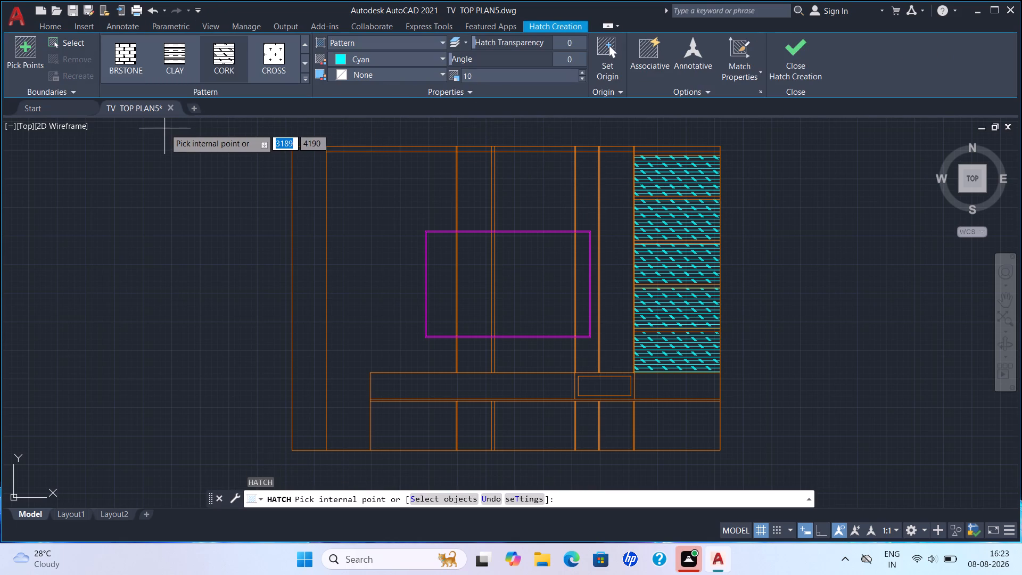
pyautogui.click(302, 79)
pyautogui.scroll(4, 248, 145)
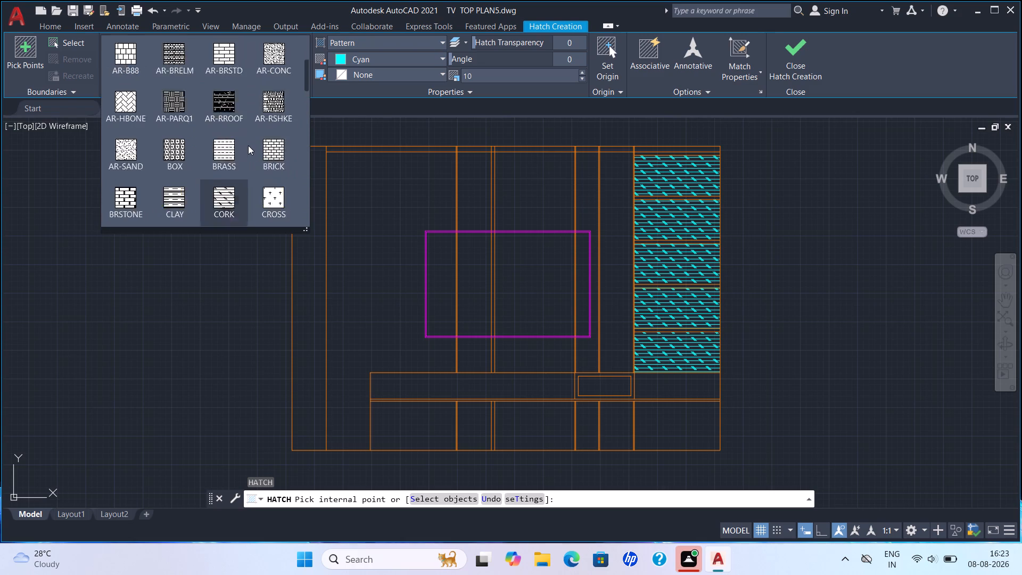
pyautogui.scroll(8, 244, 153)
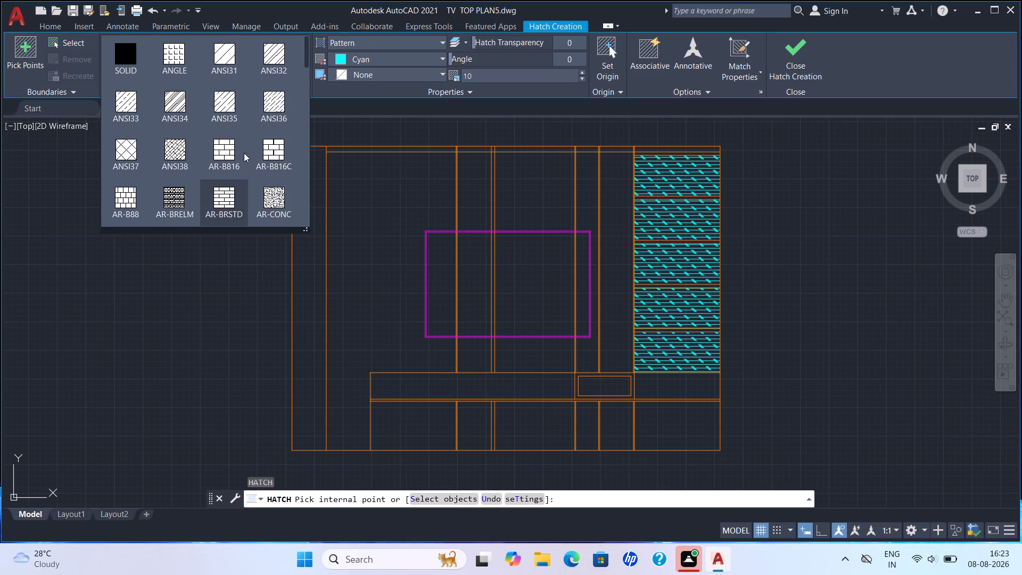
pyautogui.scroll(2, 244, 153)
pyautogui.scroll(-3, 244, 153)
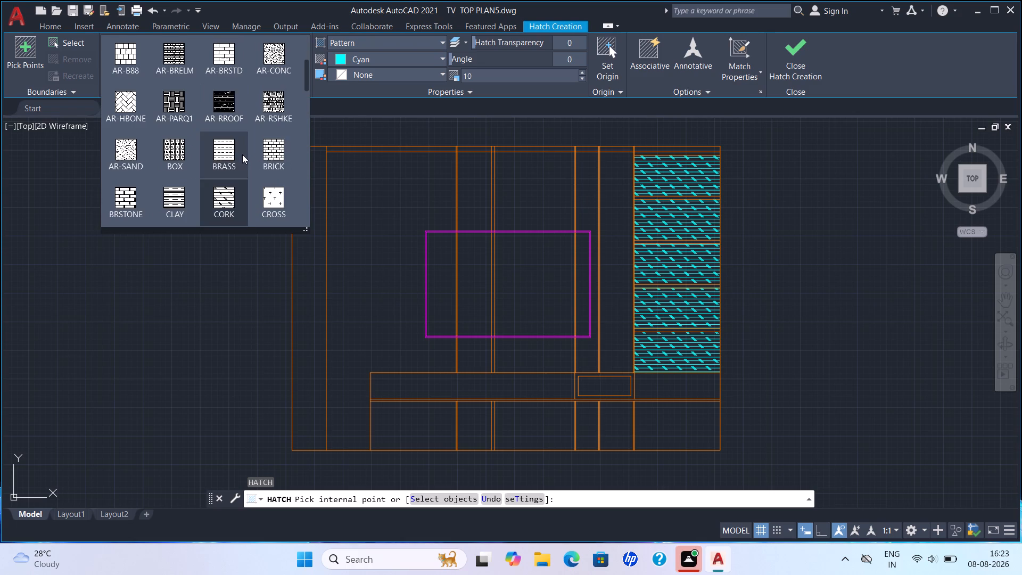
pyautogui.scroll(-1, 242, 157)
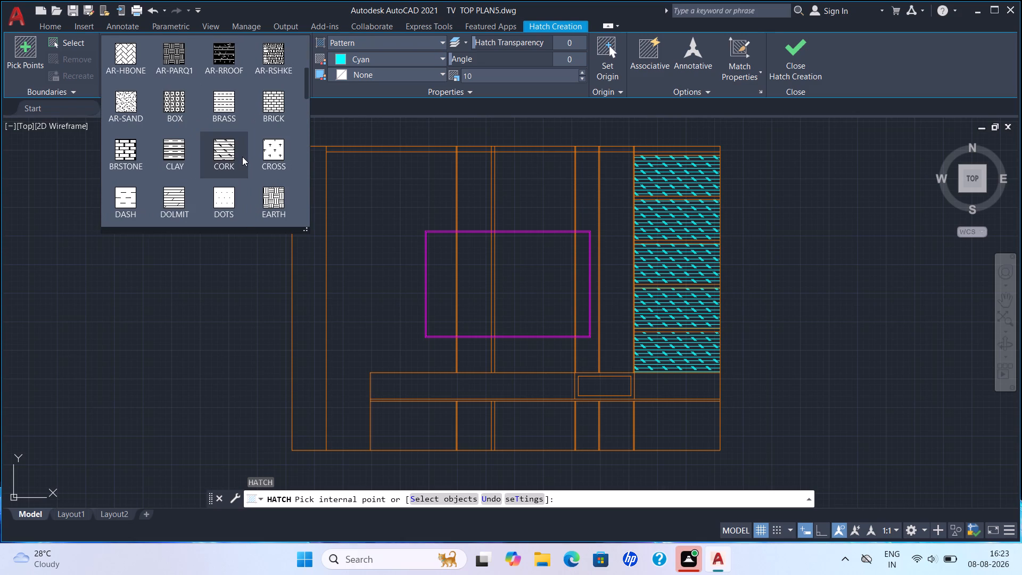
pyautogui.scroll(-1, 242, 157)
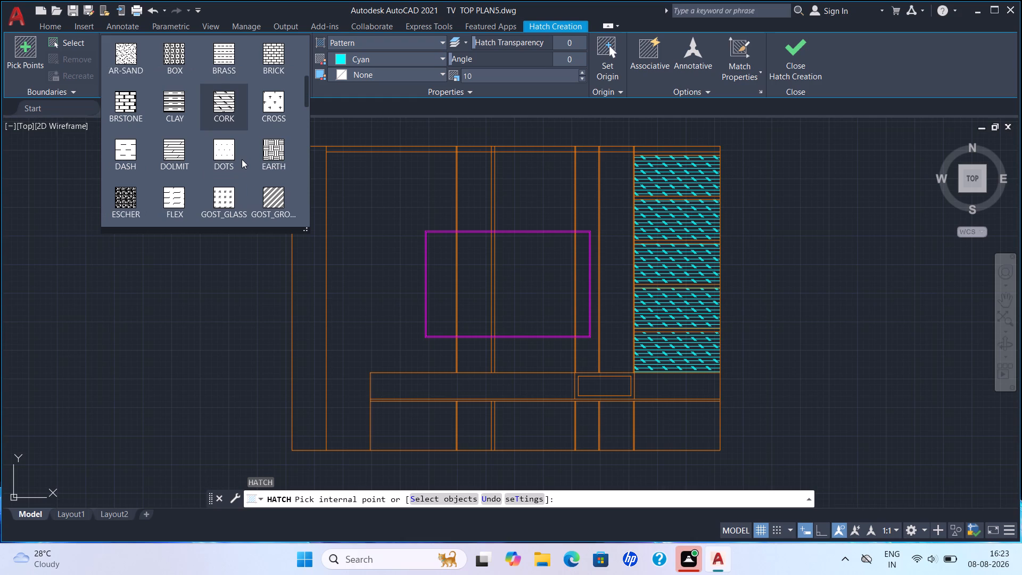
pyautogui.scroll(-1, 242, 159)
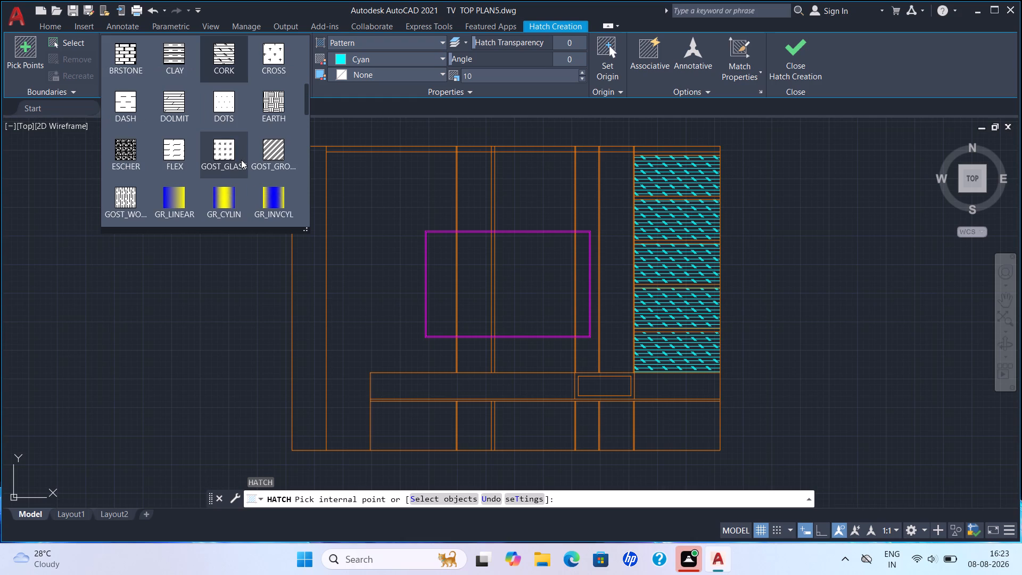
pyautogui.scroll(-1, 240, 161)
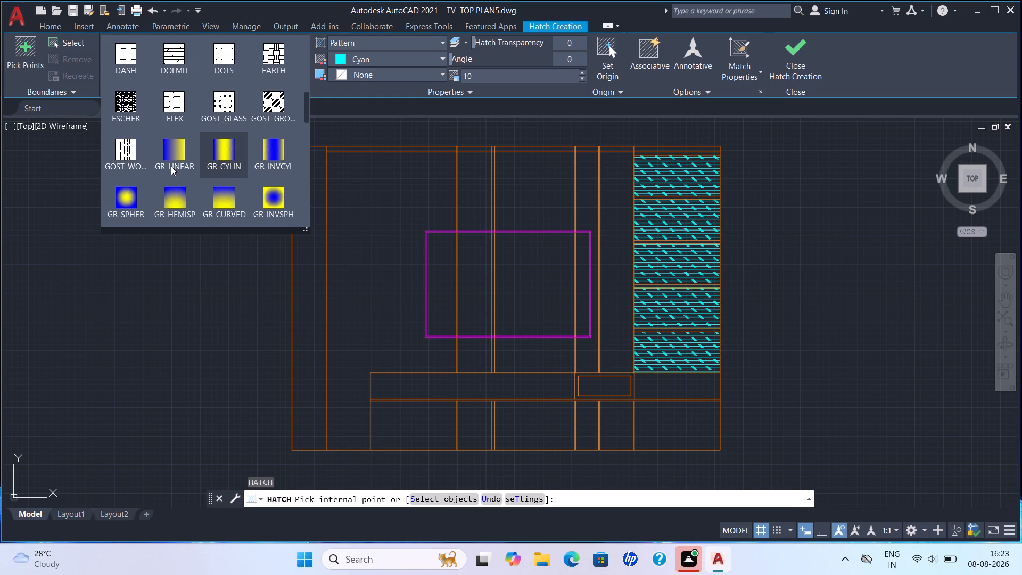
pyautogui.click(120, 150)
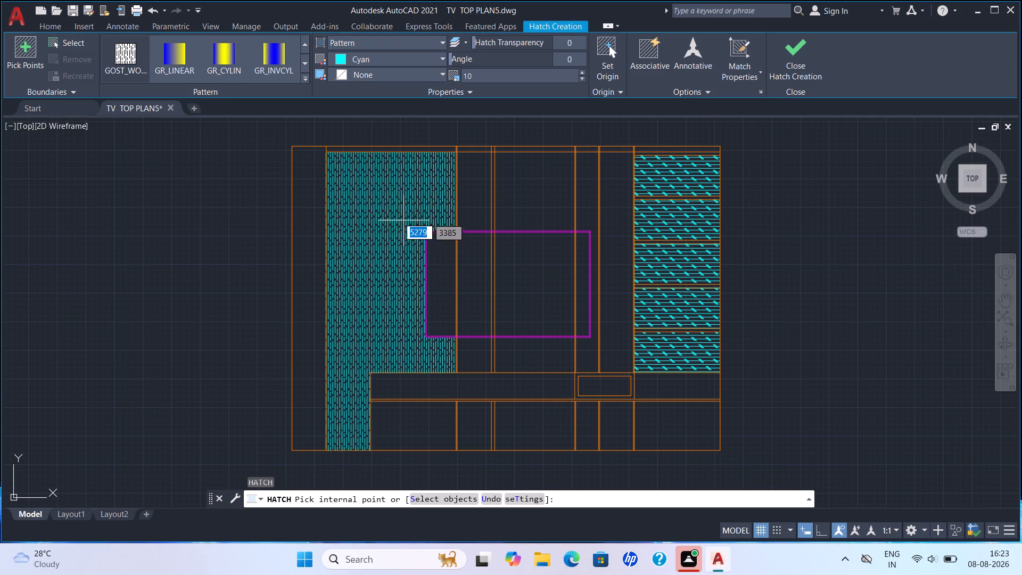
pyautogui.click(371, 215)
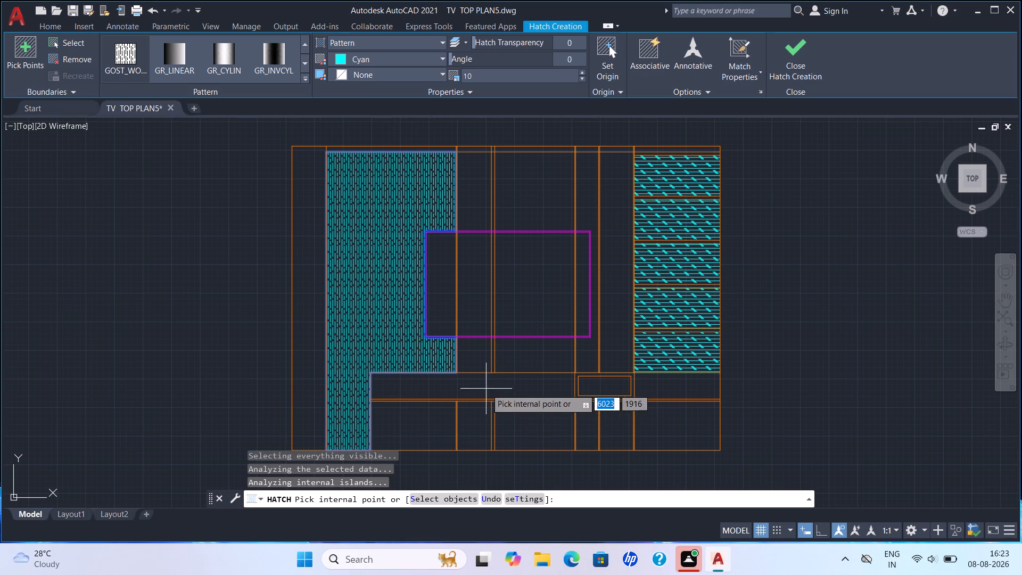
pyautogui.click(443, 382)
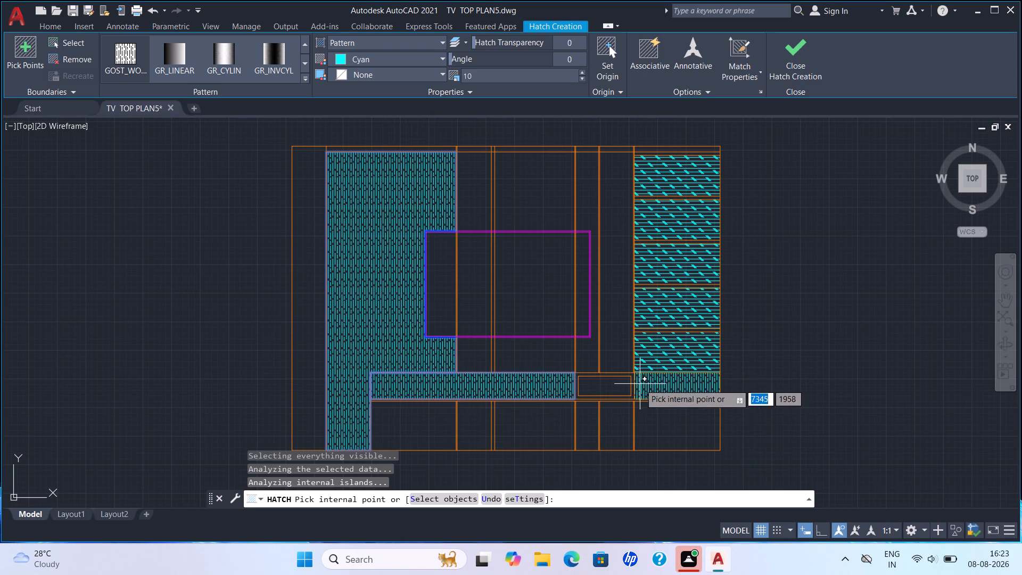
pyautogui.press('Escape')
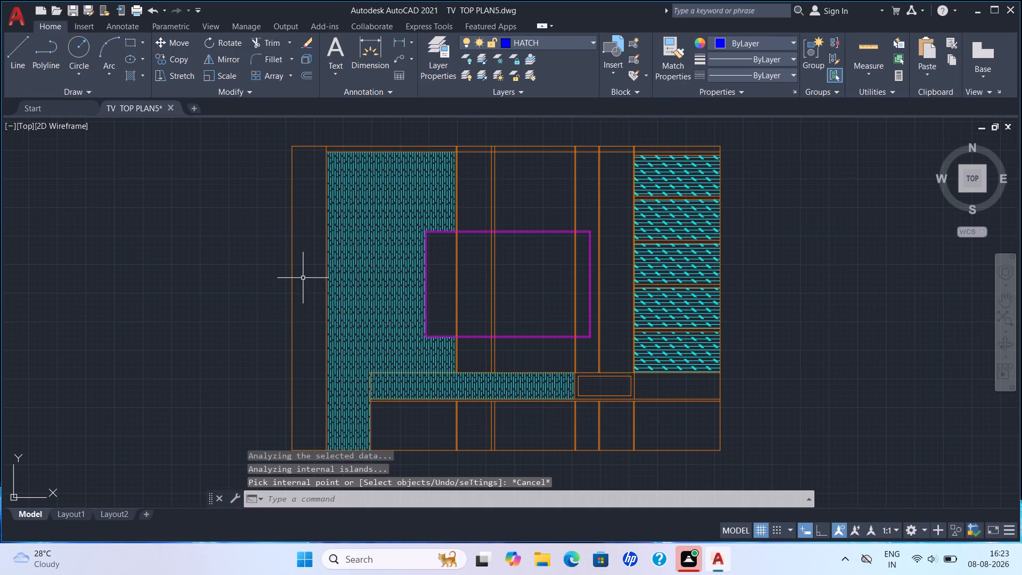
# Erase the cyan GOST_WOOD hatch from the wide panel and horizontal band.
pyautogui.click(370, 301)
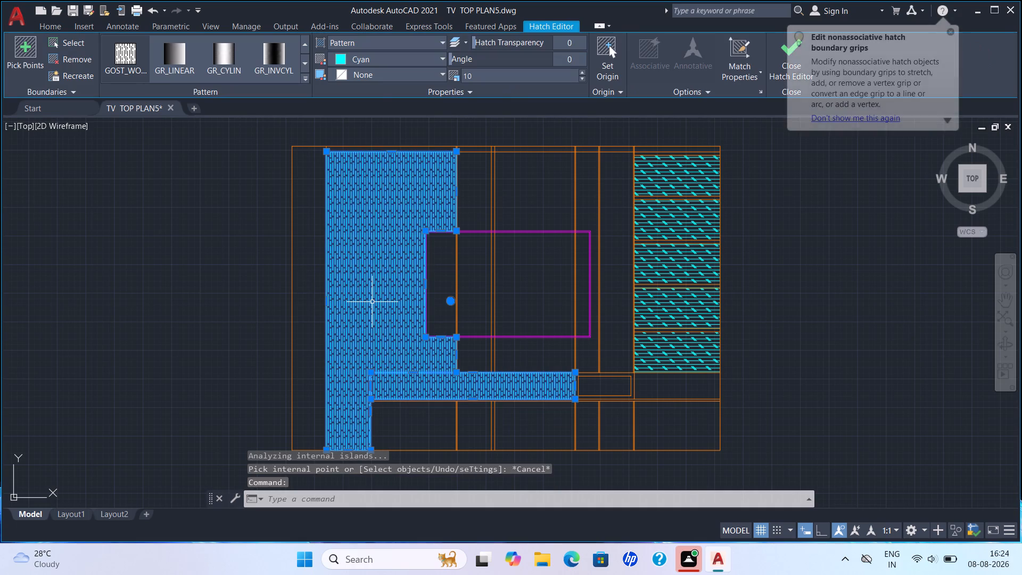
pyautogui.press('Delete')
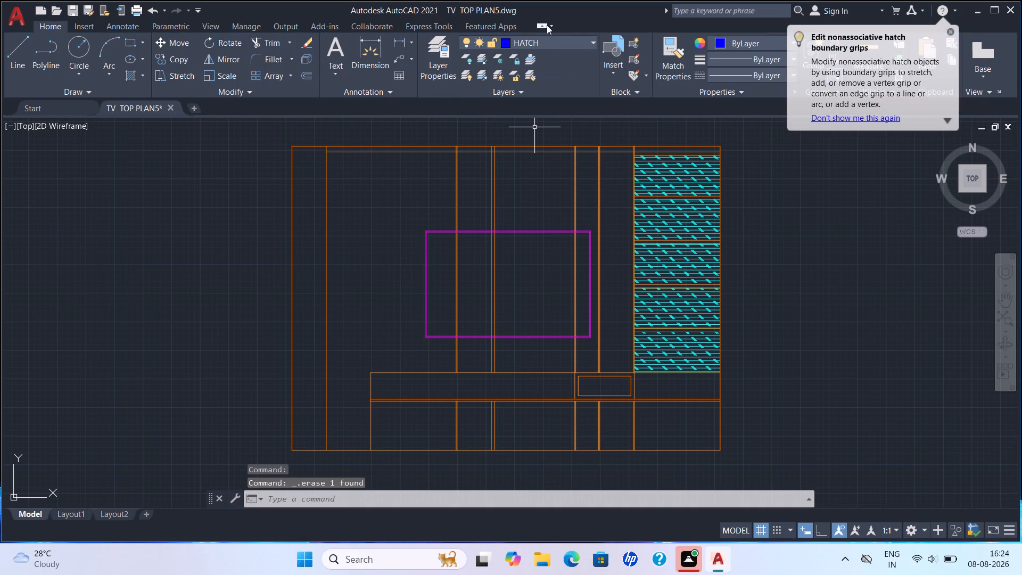
# Set the HATCH layer's colour to blue.
pyautogui.click(596, 41)
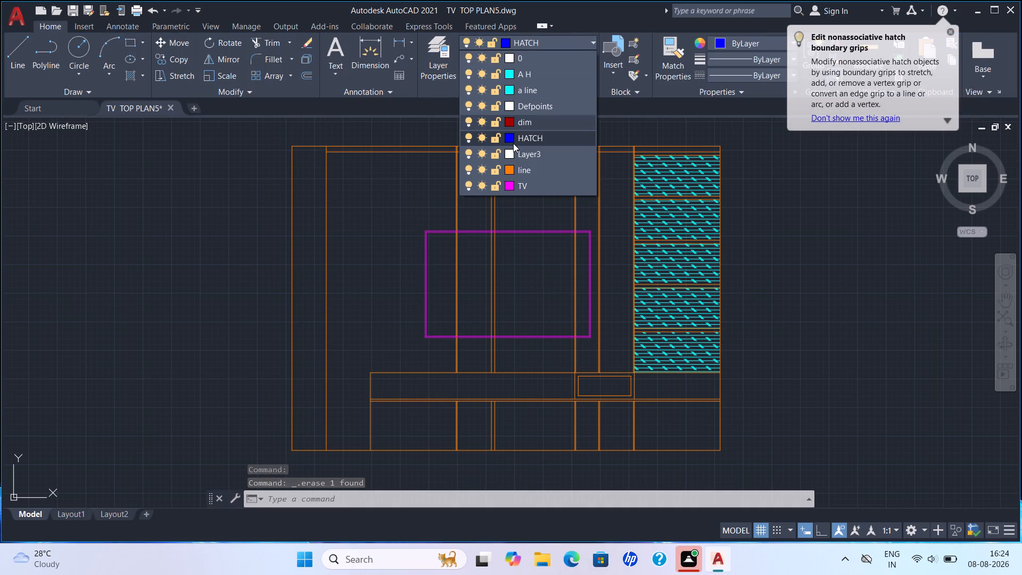
pyautogui.click(512, 136)
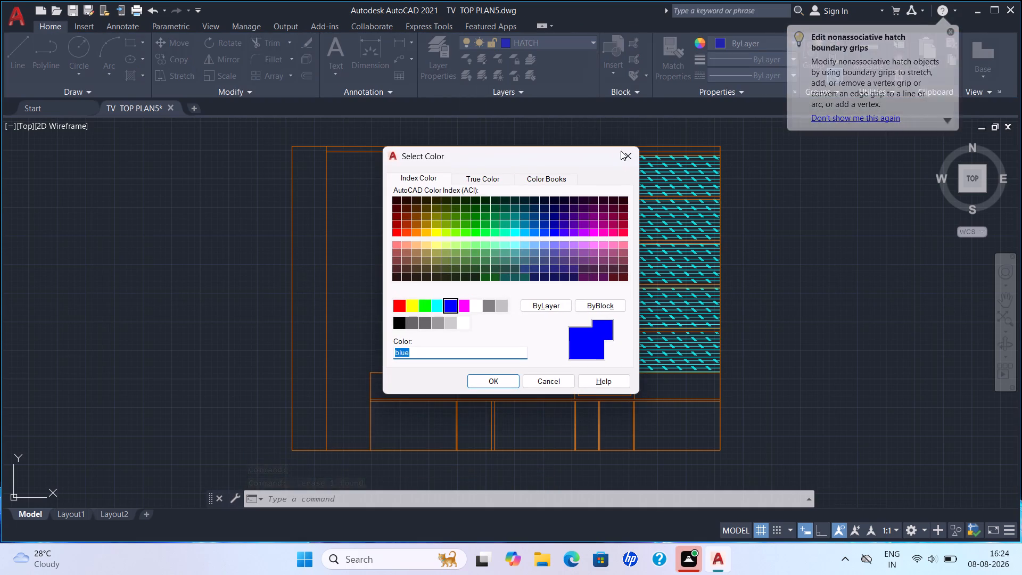
pyautogui.click(454, 306)
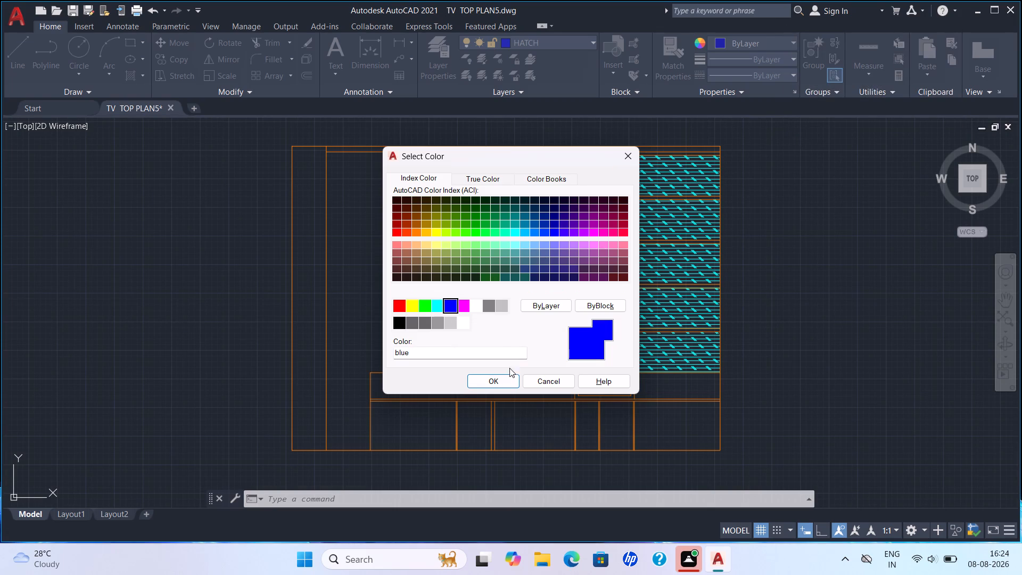
pyautogui.click(510, 377)
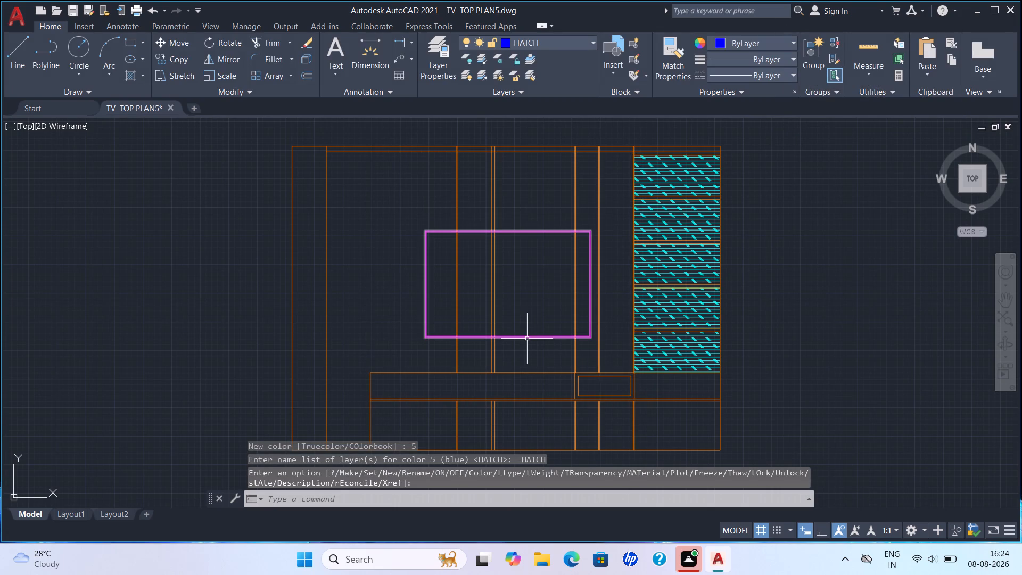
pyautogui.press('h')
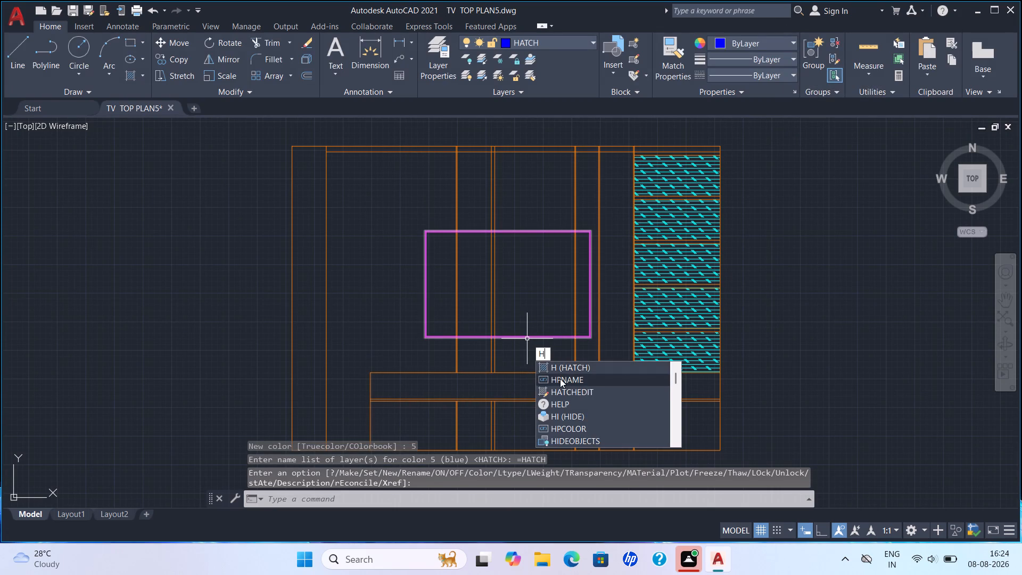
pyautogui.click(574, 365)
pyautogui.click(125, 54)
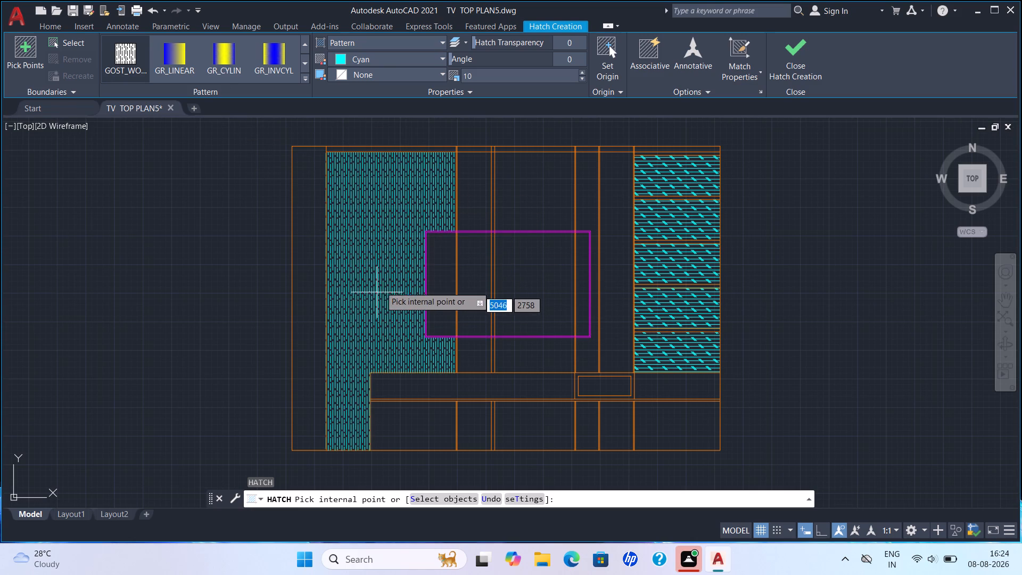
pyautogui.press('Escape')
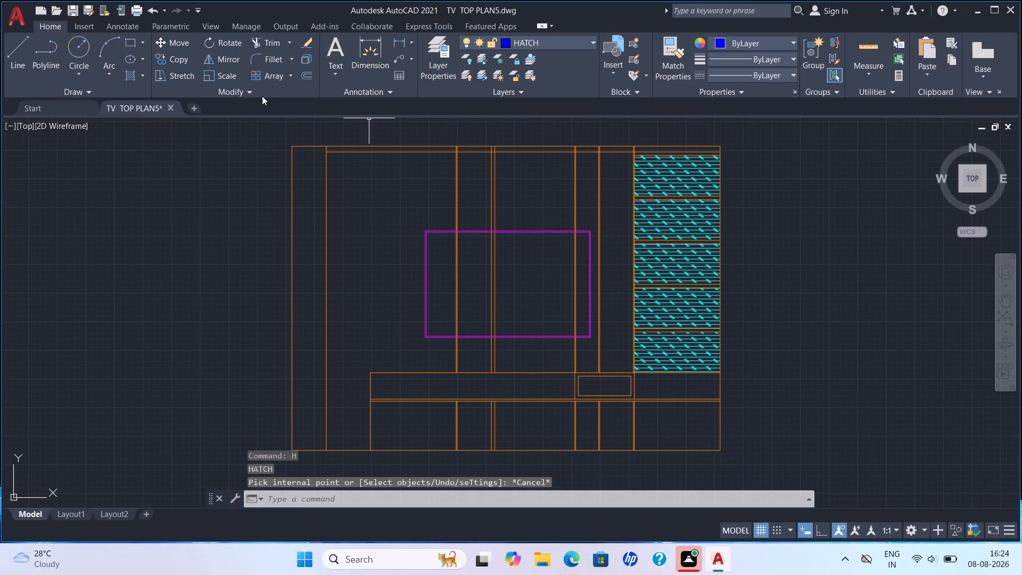
# Hatch the wide panel left of the TV rectangle and the horizontal band on both sides of the inset compartment with GOST_WOOD in blue.
pyautogui.press('h')
pyautogui.press('Return')
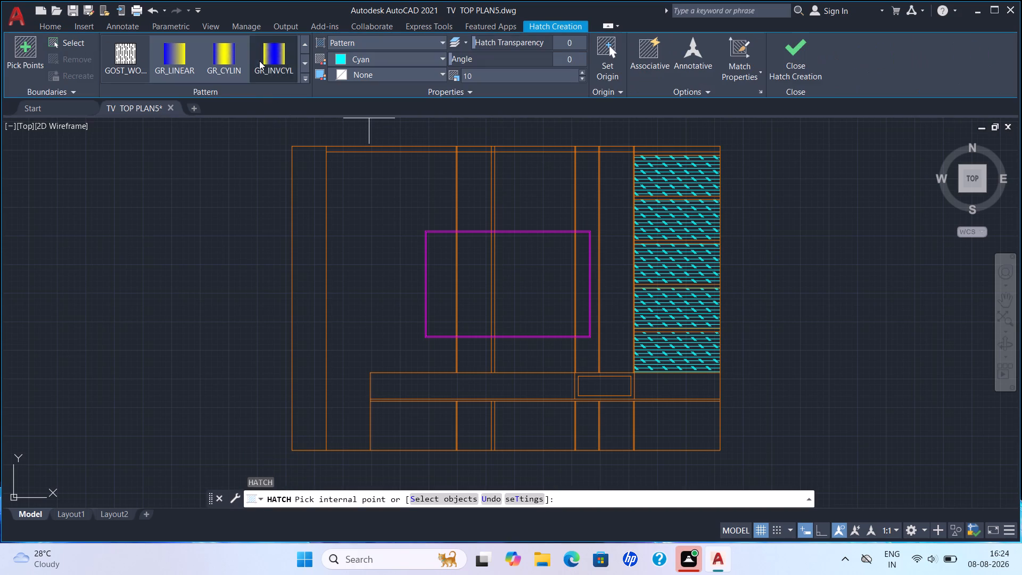
pyautogui.click(128, 55)
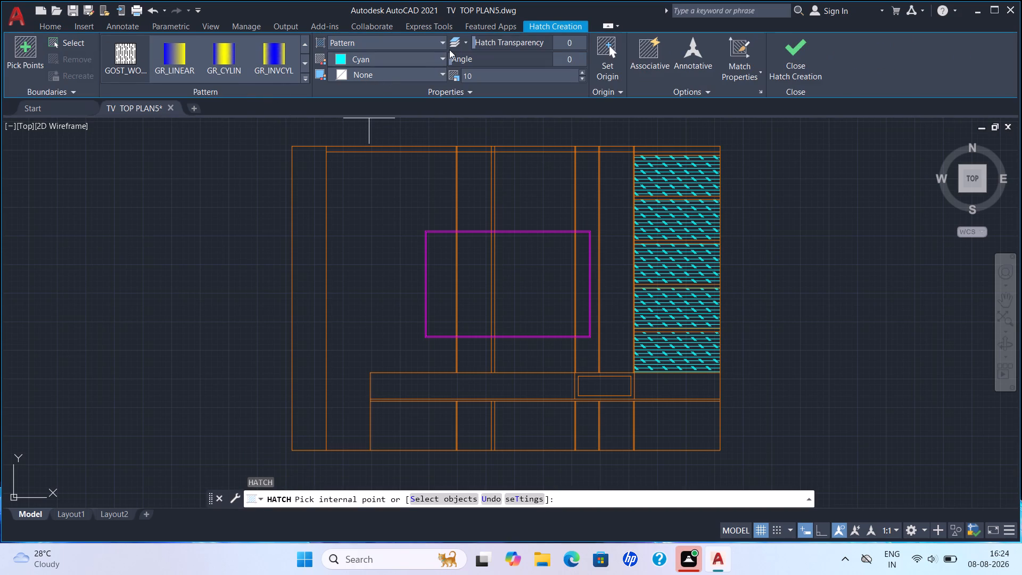
pyautogui.click(440, 62)
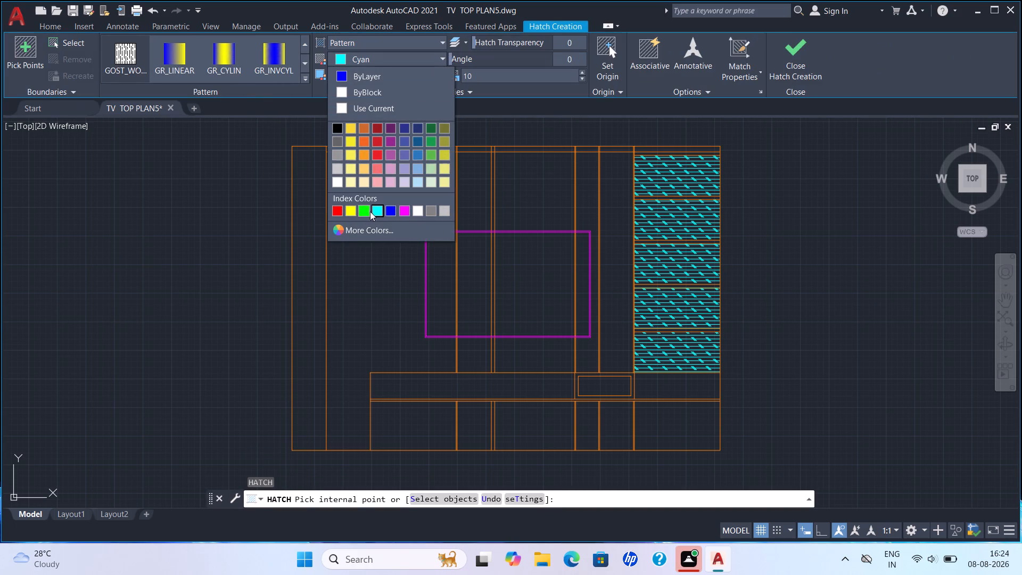
pyautogui.click(388, 208)
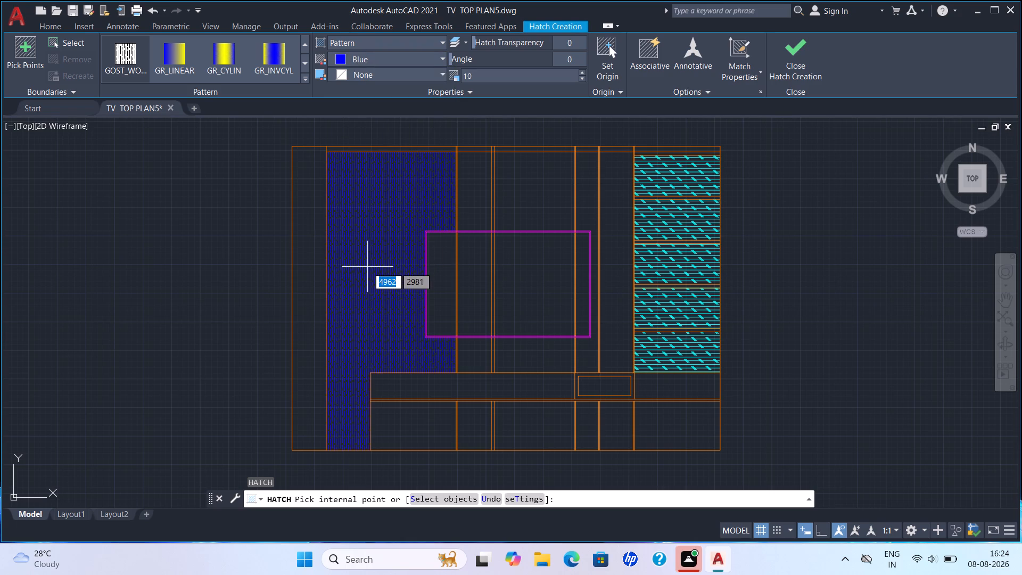
pyautogui.click(369, 268)
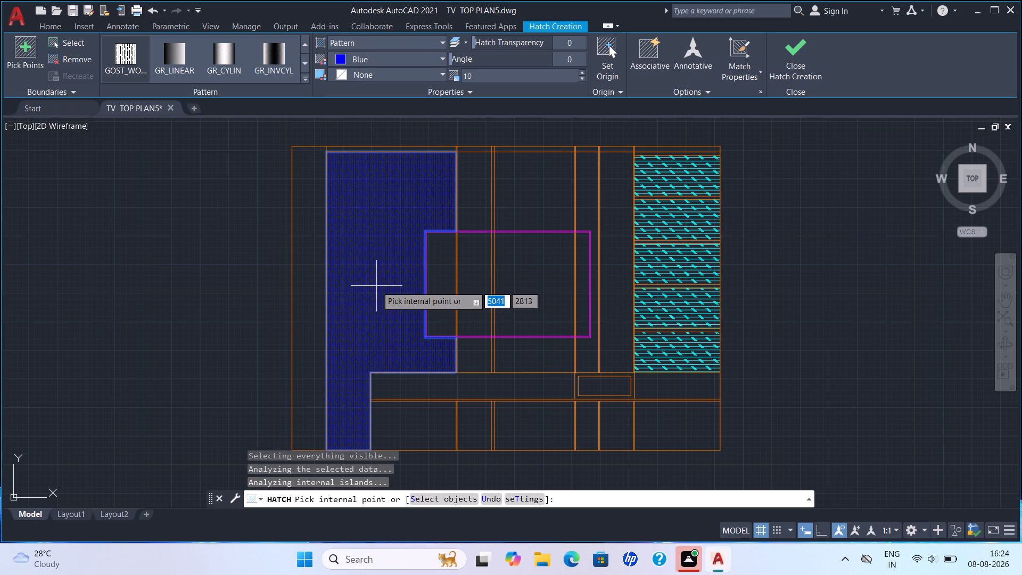
pyautogui.click(419, 387)
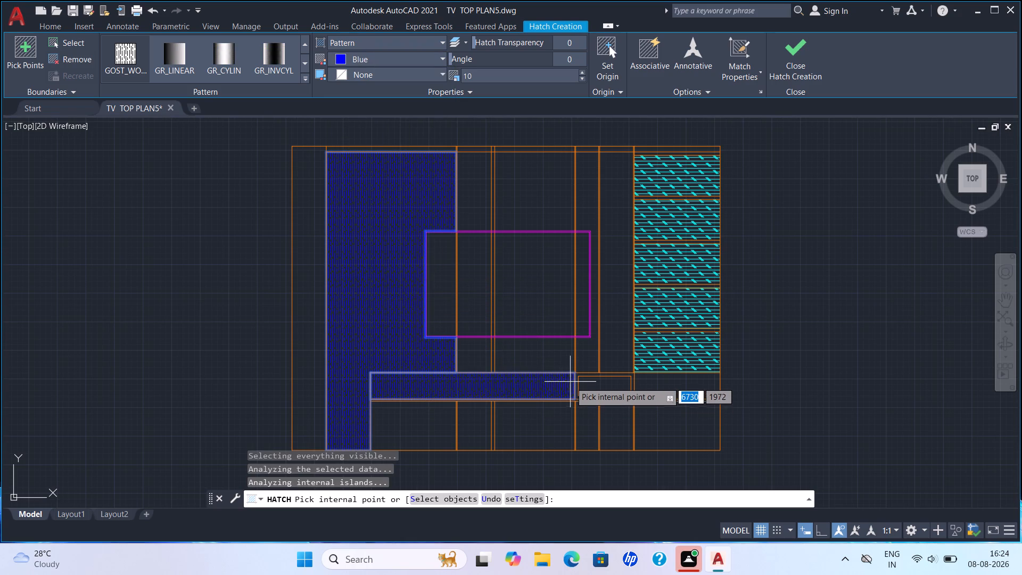
pyautogui.click(661, 383)
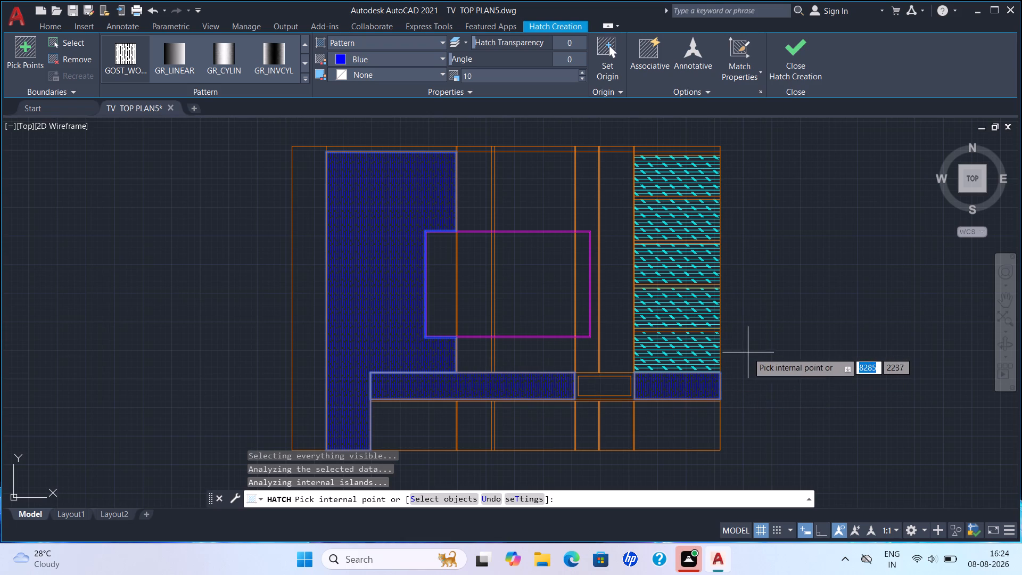
pyautogui.press('Escape')
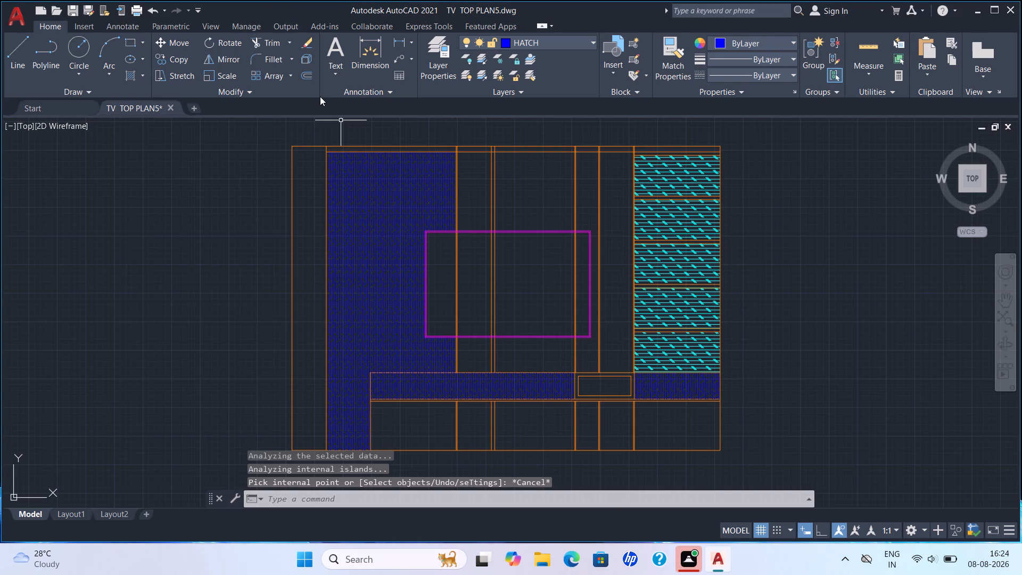
# Hatch the inset compartment in the horizontal band with the CORK pattern in cyan, picking both its inner rectangle and the surrounding frame.
pyautogui.press('h')
pyautogui.press('Return')
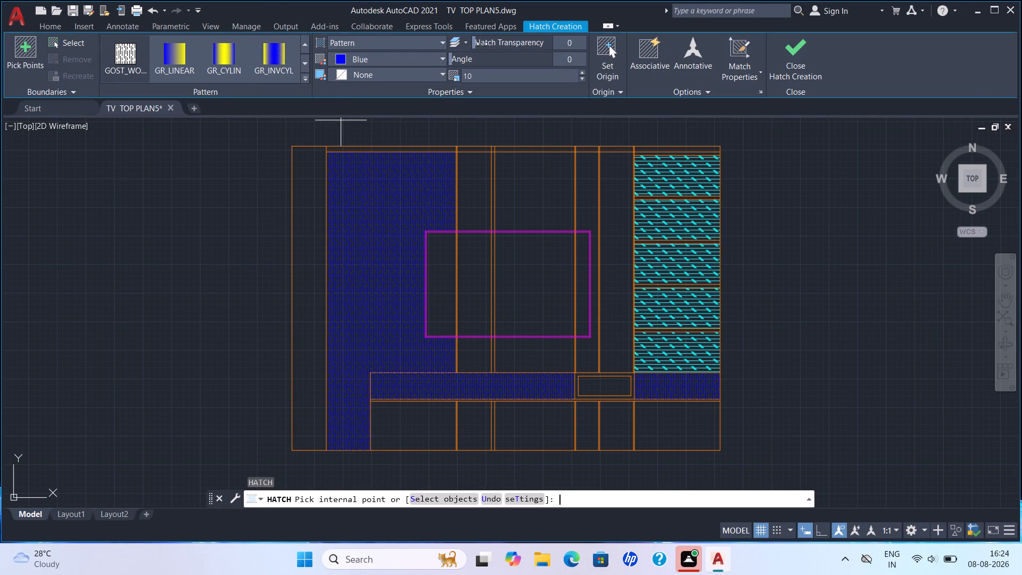
pyautogui.click(445, 61)
pyautogui.click(445, 60)
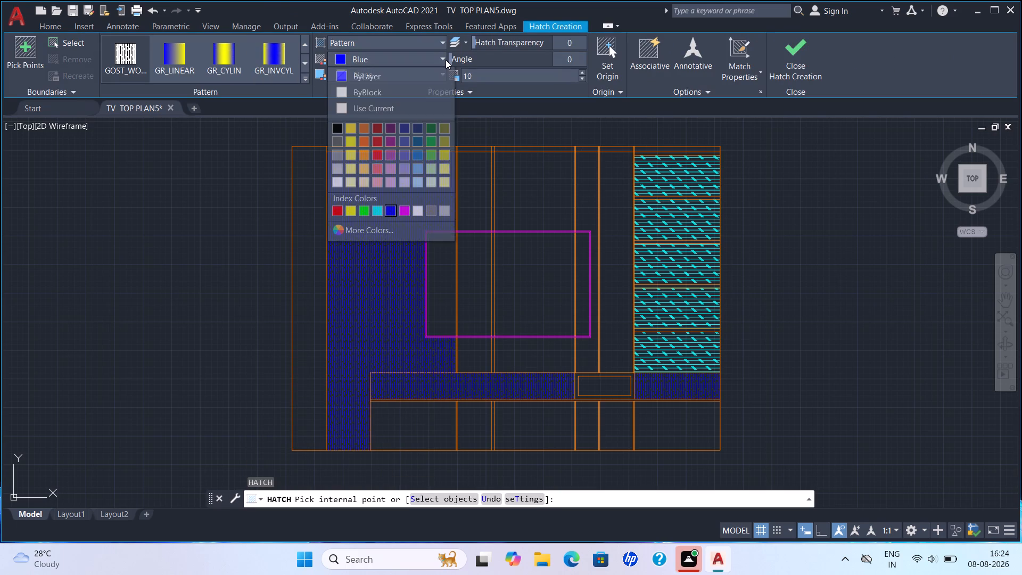
pyautogui.click(380, 207)
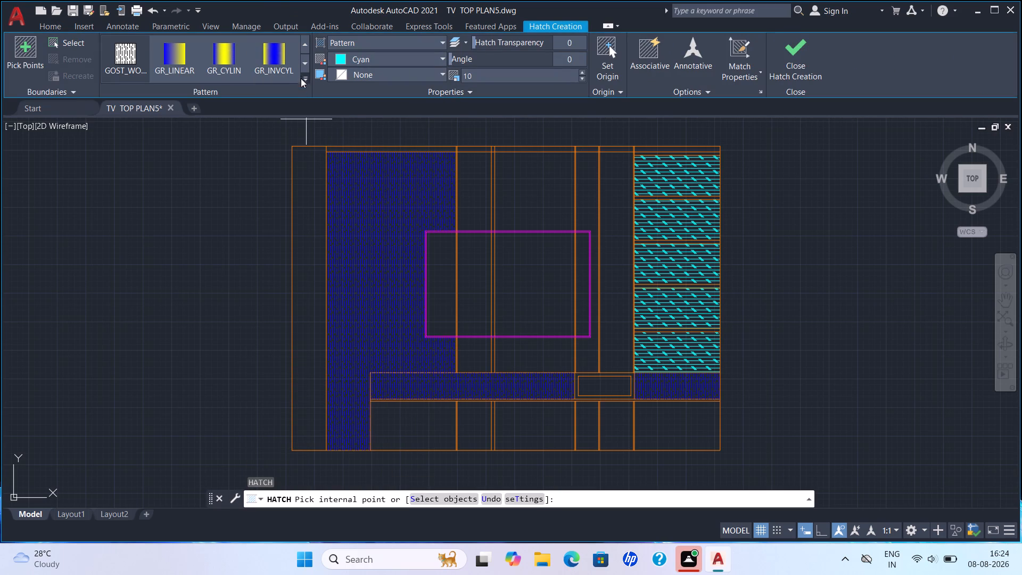
pyautogui.click(303, 77)
pyautogui.scroll(5, 254, 131)
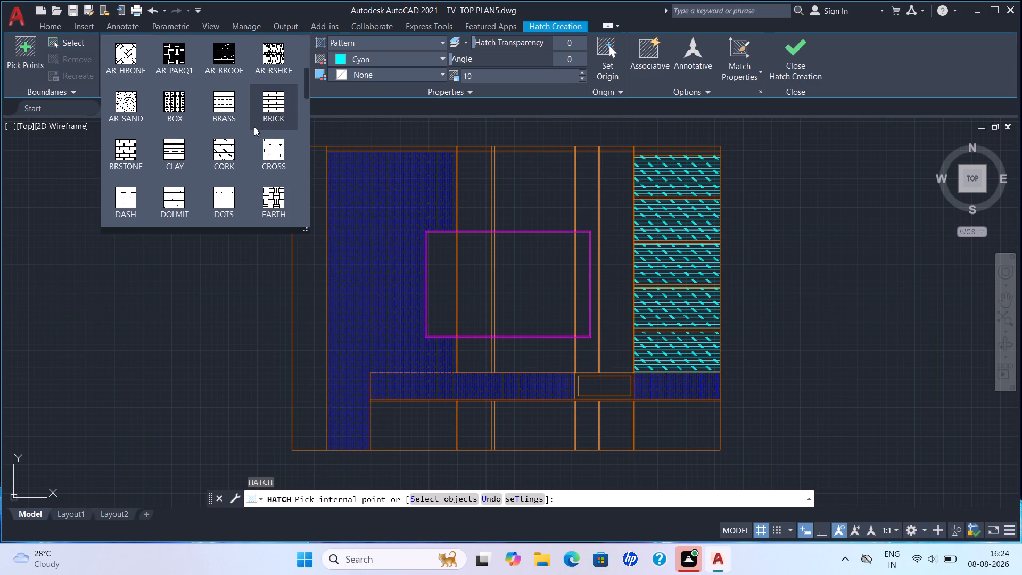
pyautogui.scroll(3, 254, 127)
pyautogui.scroll(-3, 259, 129)
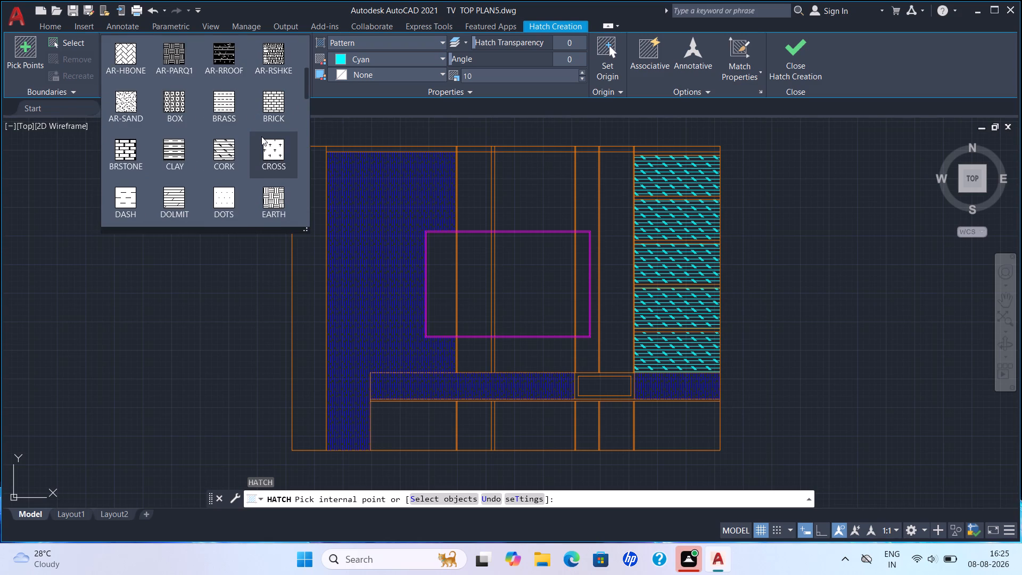
pyautogui.scroll(-1, 261, 136)
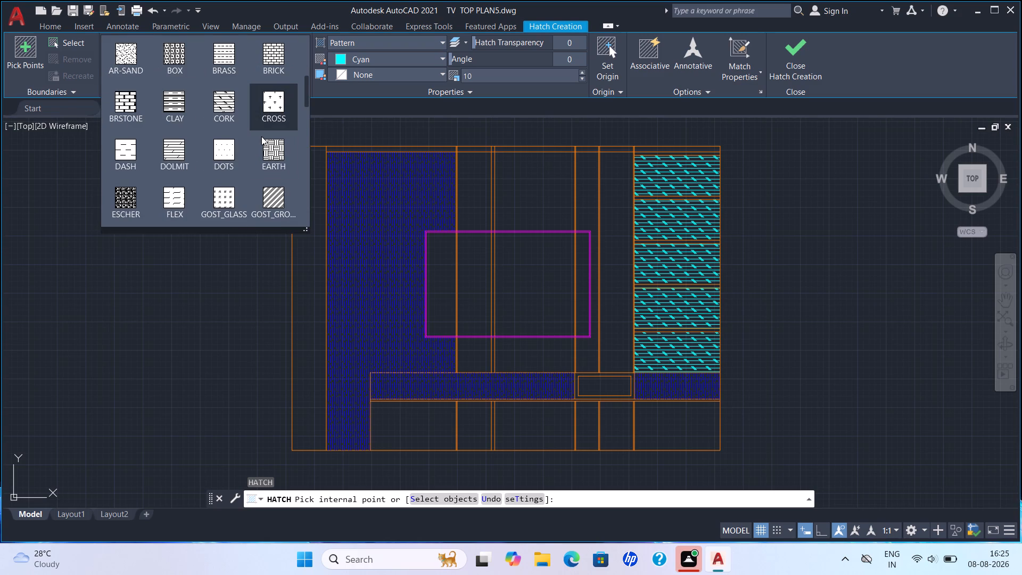
pyautogui.scroll(-5, 261, 136)
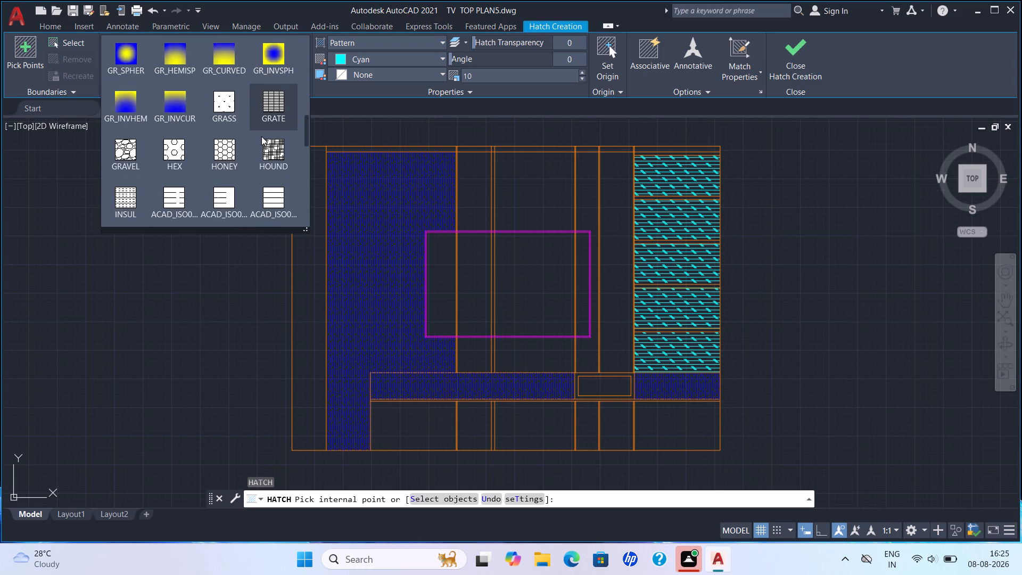
pyautogui.scroll(-16, 261, 136)
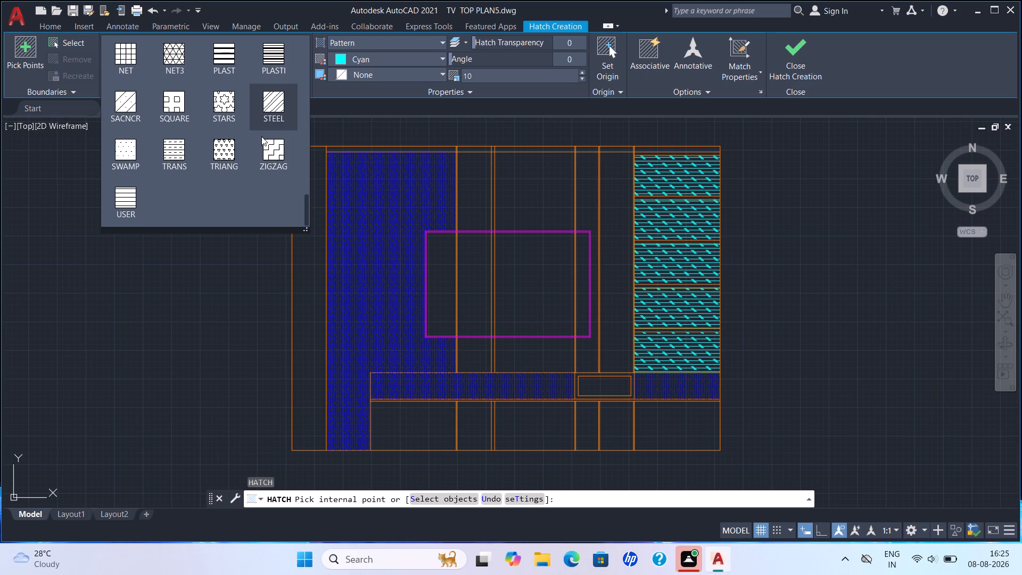
pyautogui.scroll(1, 261, 136)
pyautogui.scroll(-2, 261, 136)
pyautogui.scroll(6, 261, 136)
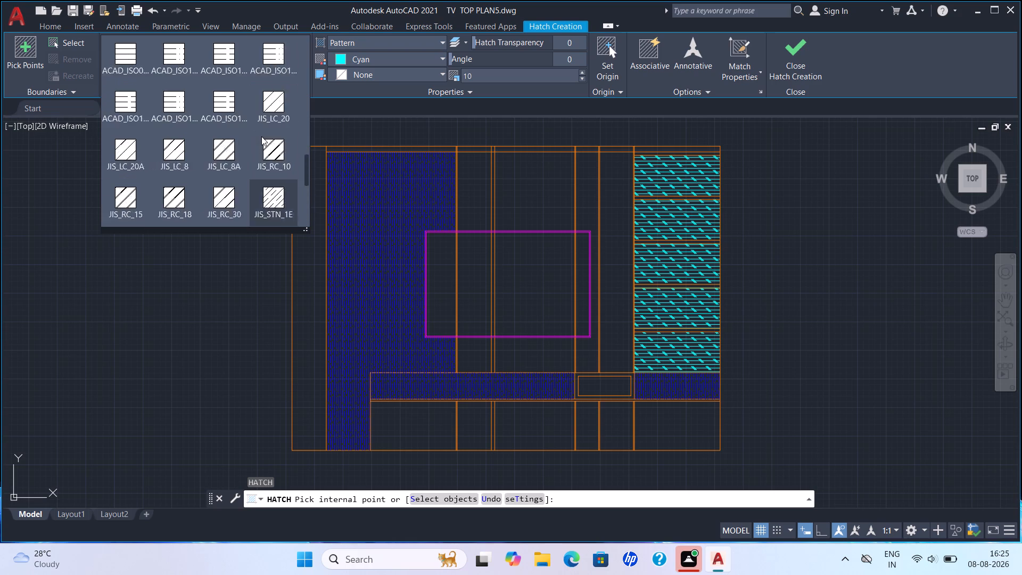
pyautogui.scroll(6, 261, 136)
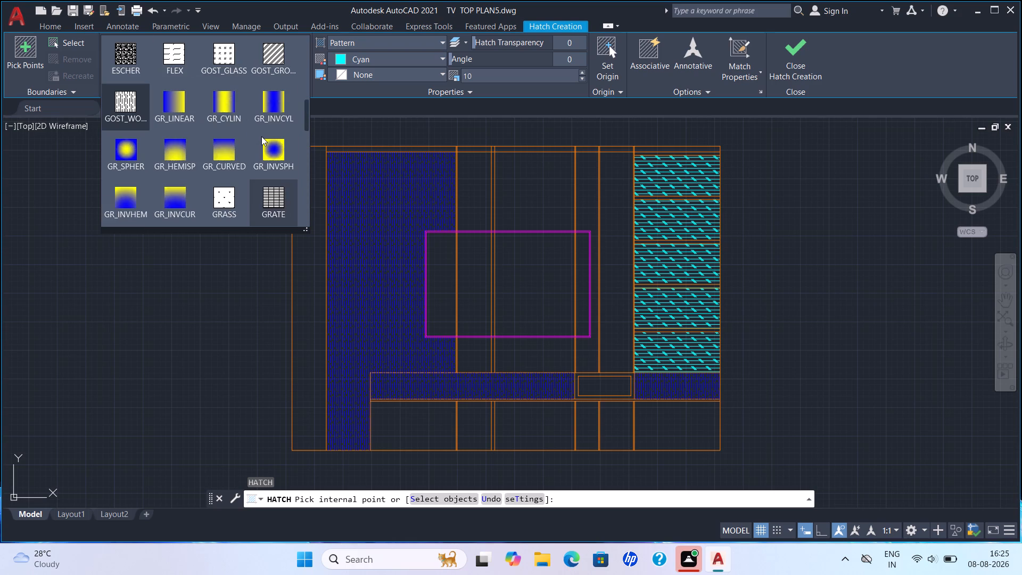
pyautogui.scroll(11, 261, 136)
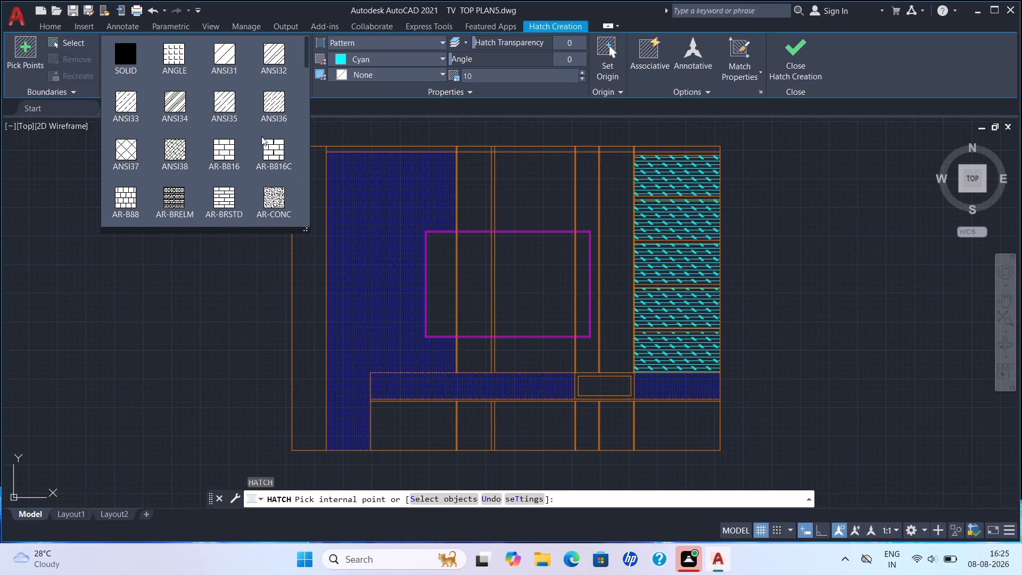
pyautogui.scroll(7, 261, 136)
pyautogui.scroll(-5, 253, 124)
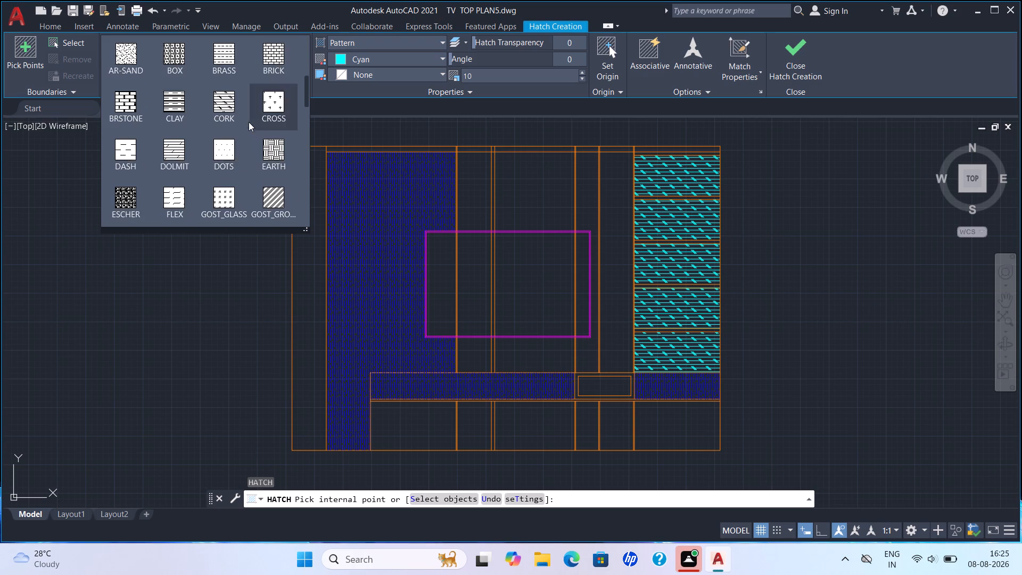
pyautogui.scroll(10, 242, 119)
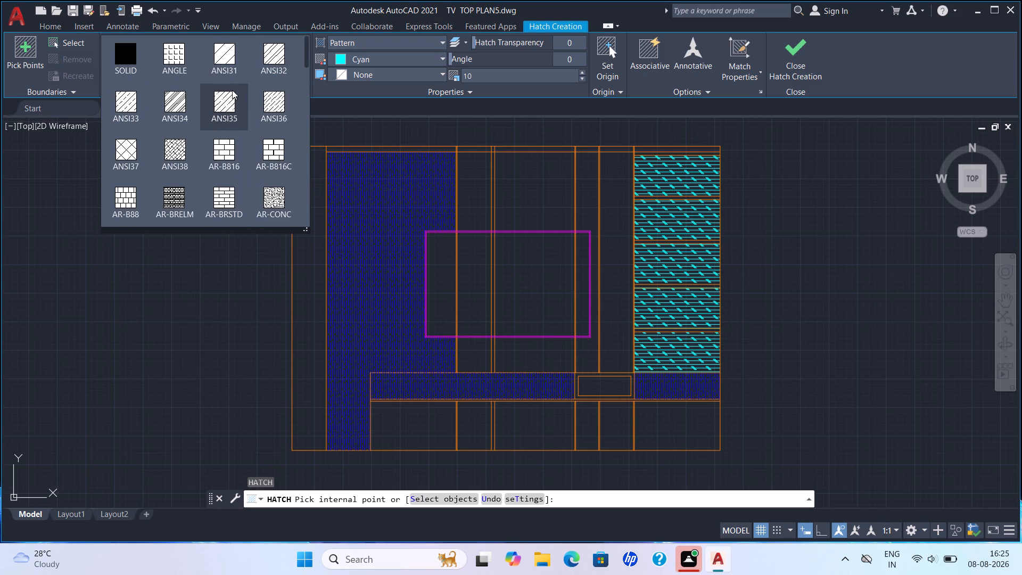
pyautogui.scroll(3, 233, 91)
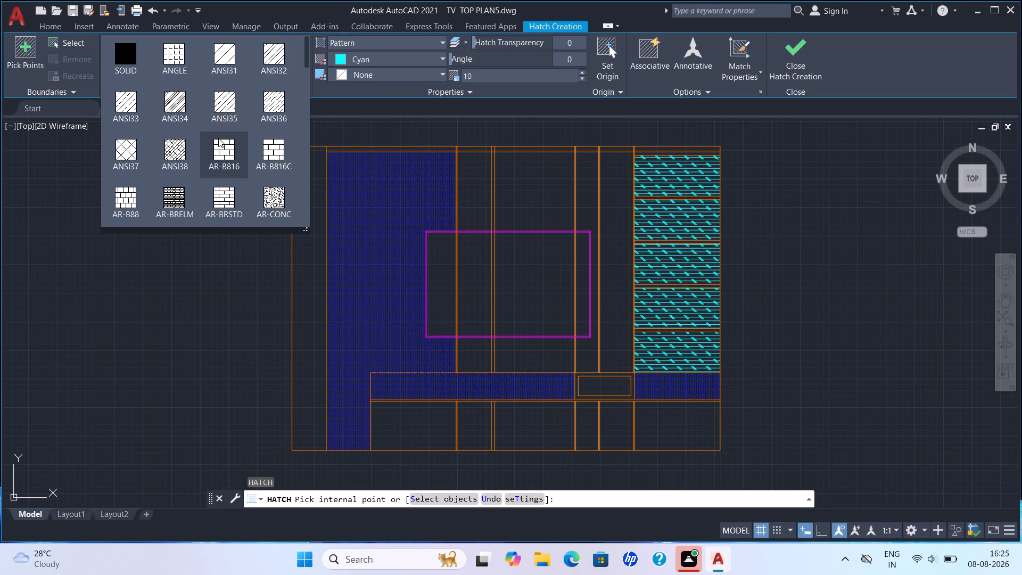
pyautogui.scroll(-2, 237, 160)
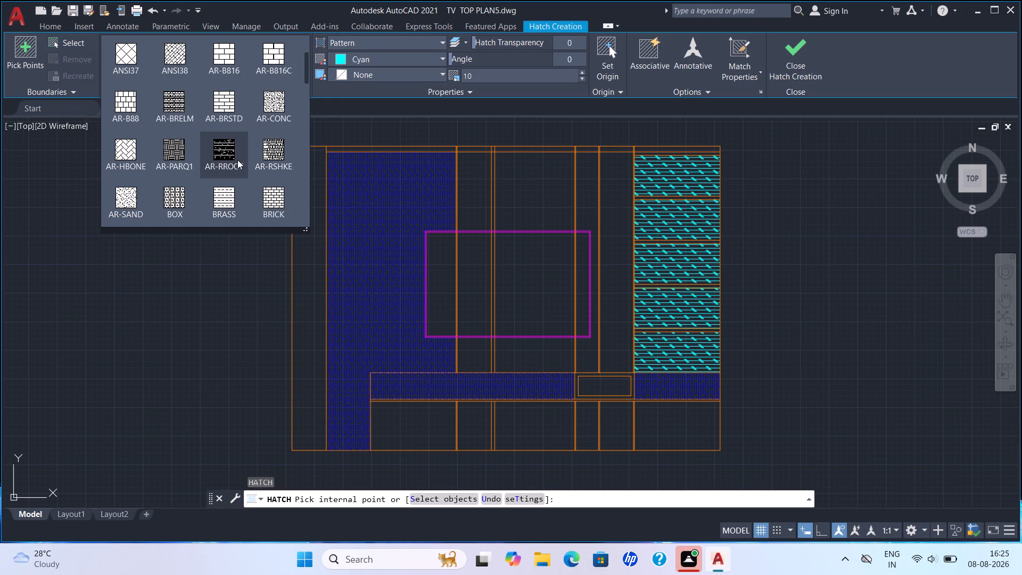
pyautogui.scroll(-1, 237, 160)
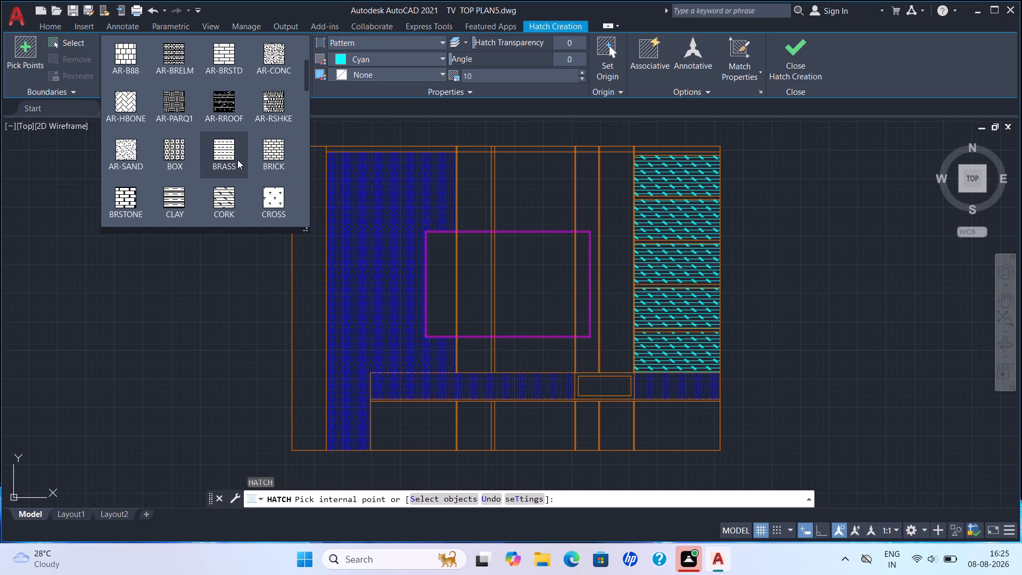
pyautogui.scroll(-2, 237, 160)
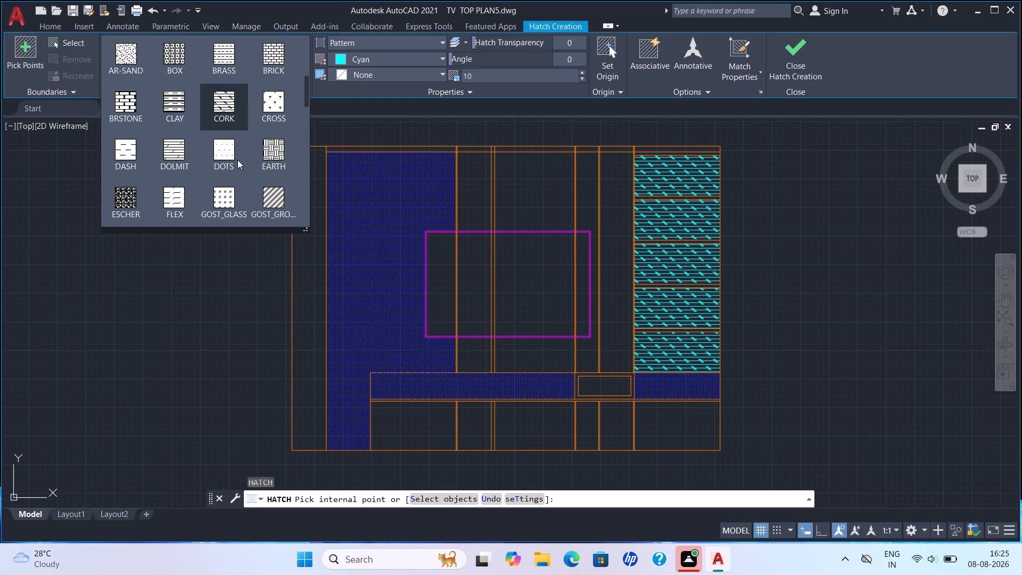
pyautogui.scroll(-2, 237, 160)
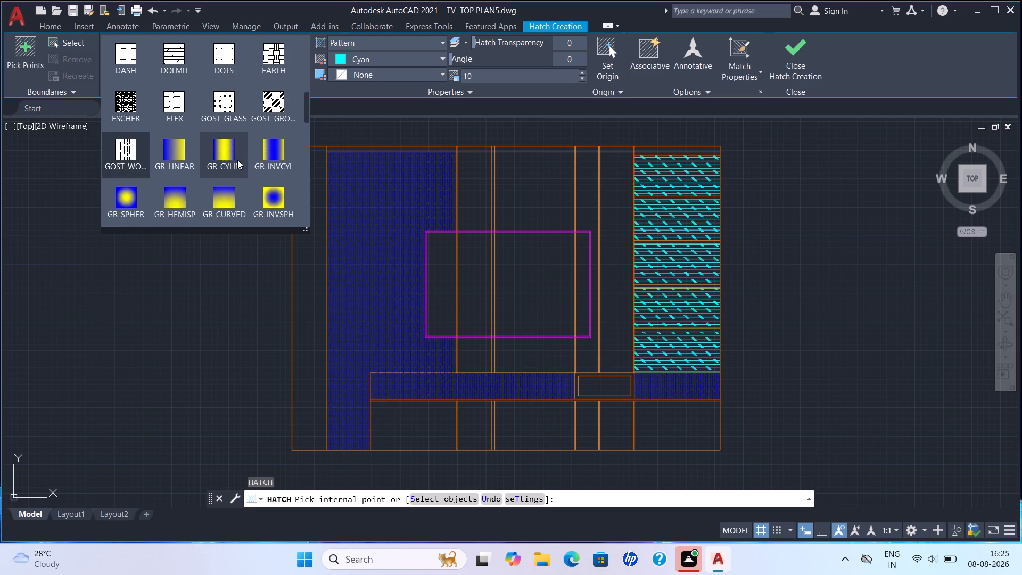
pyautogui.scroll(-5, 237, 160)
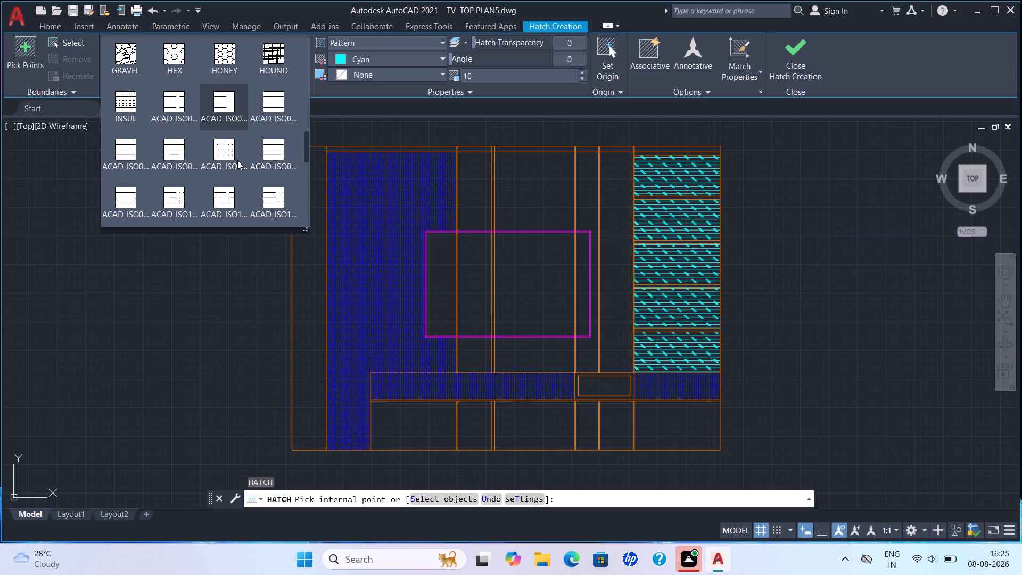
pyautogui.scroll(-6, 237, 160)
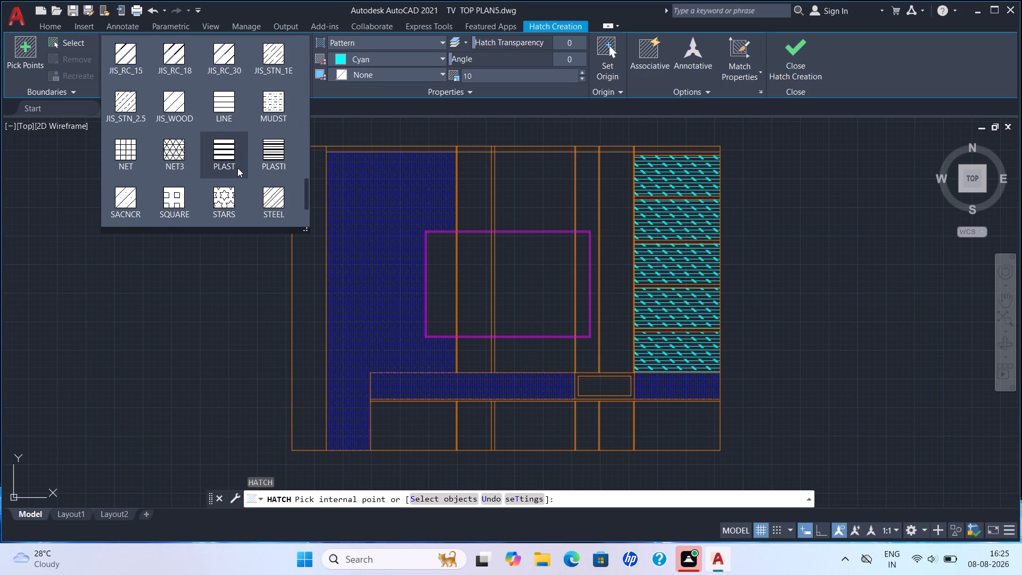
pyautogui.scroll(-2, 237, 168)
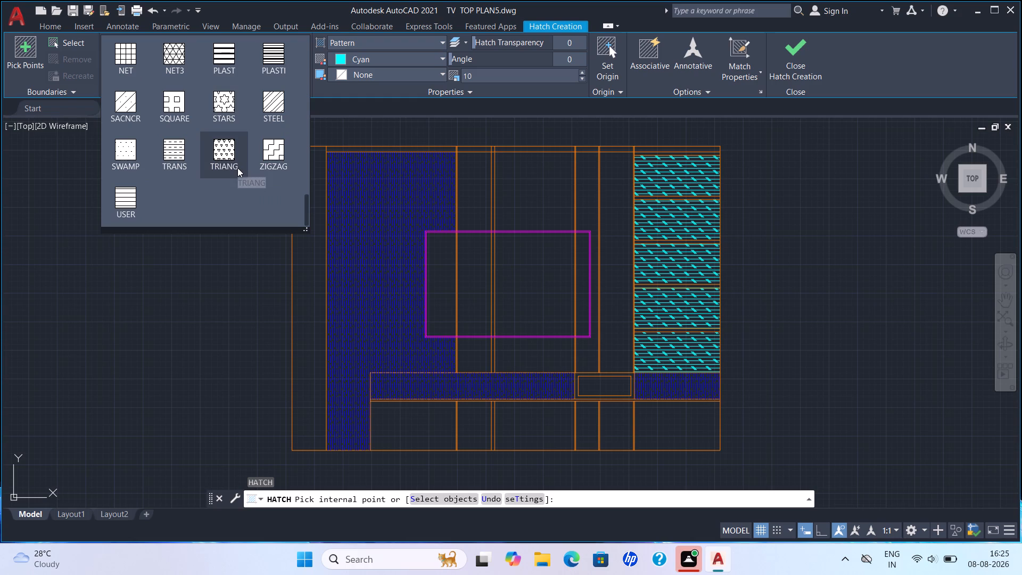
pyautogui.scroll(3, 237, 168)
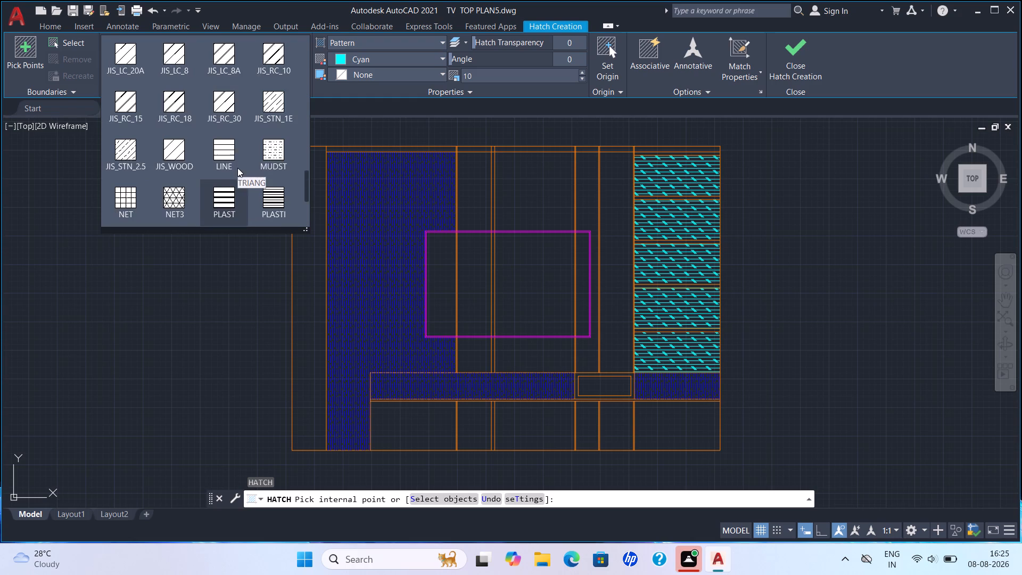
pyautogui.scroll(15, 237, 168)
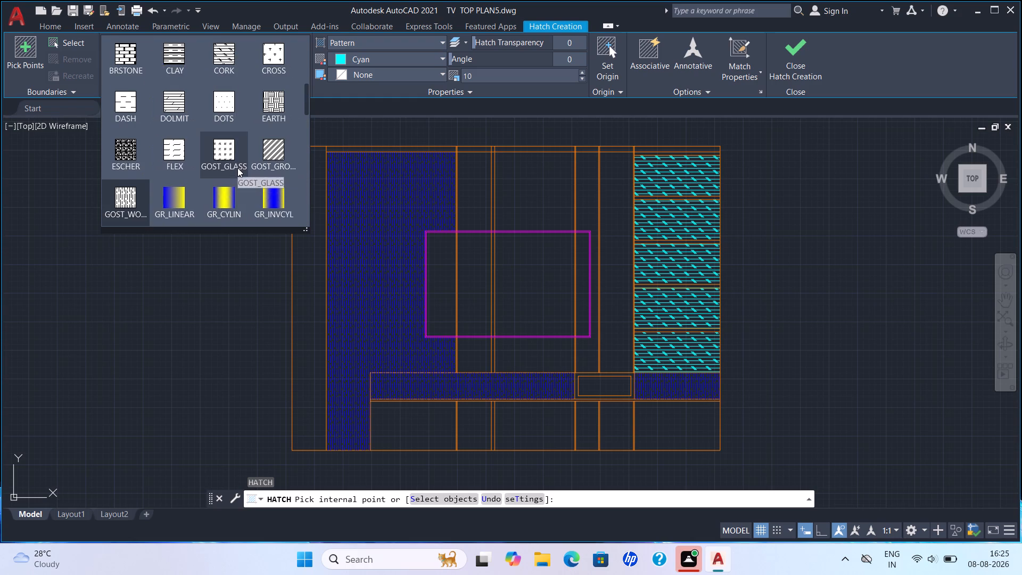
pyautogui.click(224, 50)
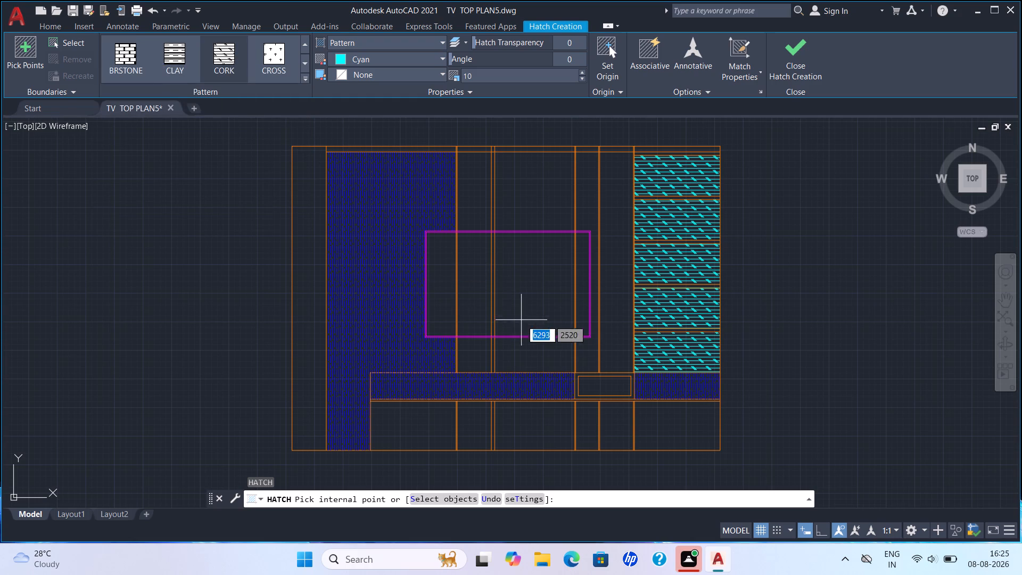
pyautogui.click(604, 383)
pyautogui.scroll(5, 604, 384)
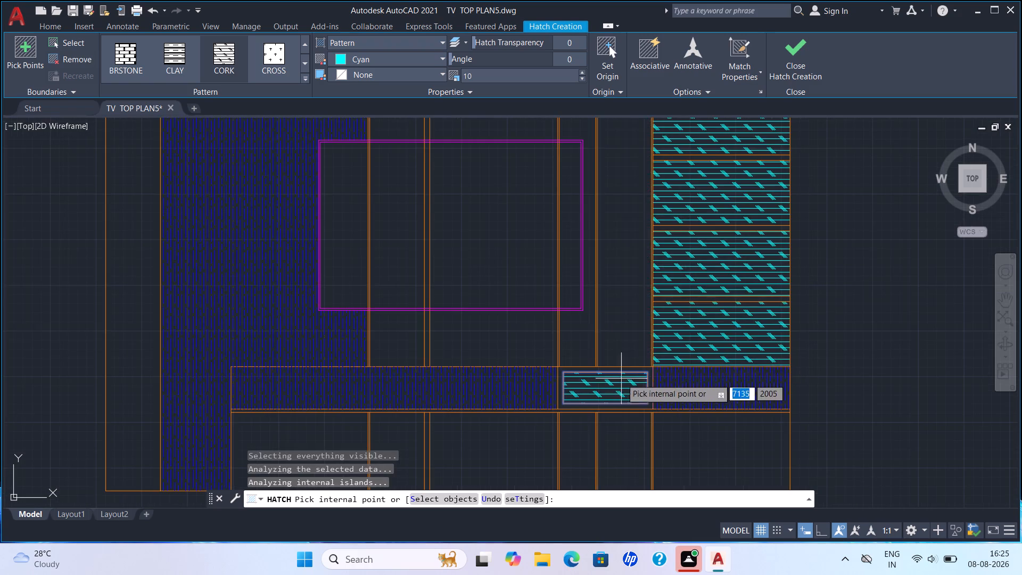
pyautogui.scroll(5, 617, 379)
pyautogui.click(602, 351)
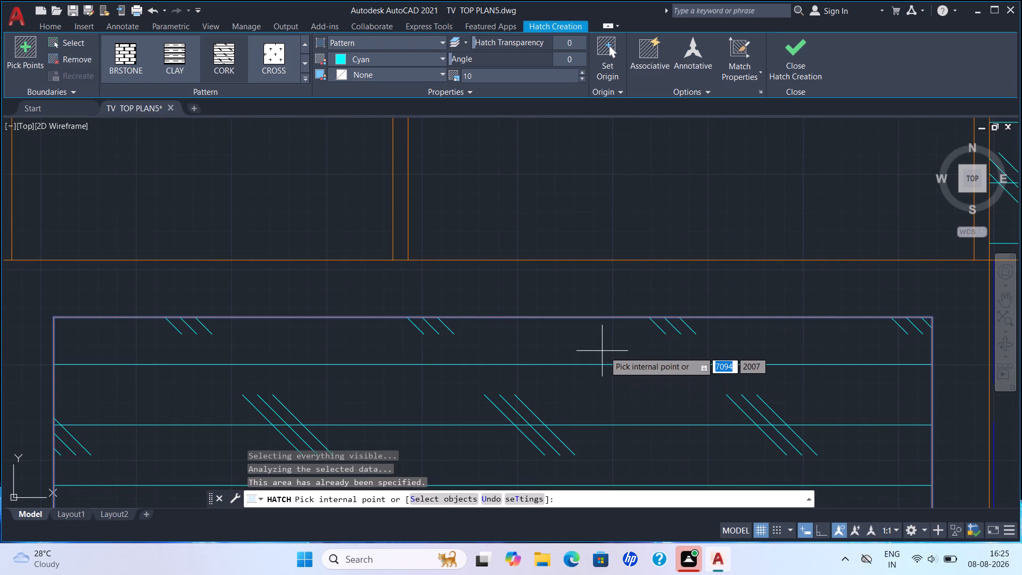
pyautogui.scroll(-13, 626, 352)
pyautogui.scroll(3, 639, 372)
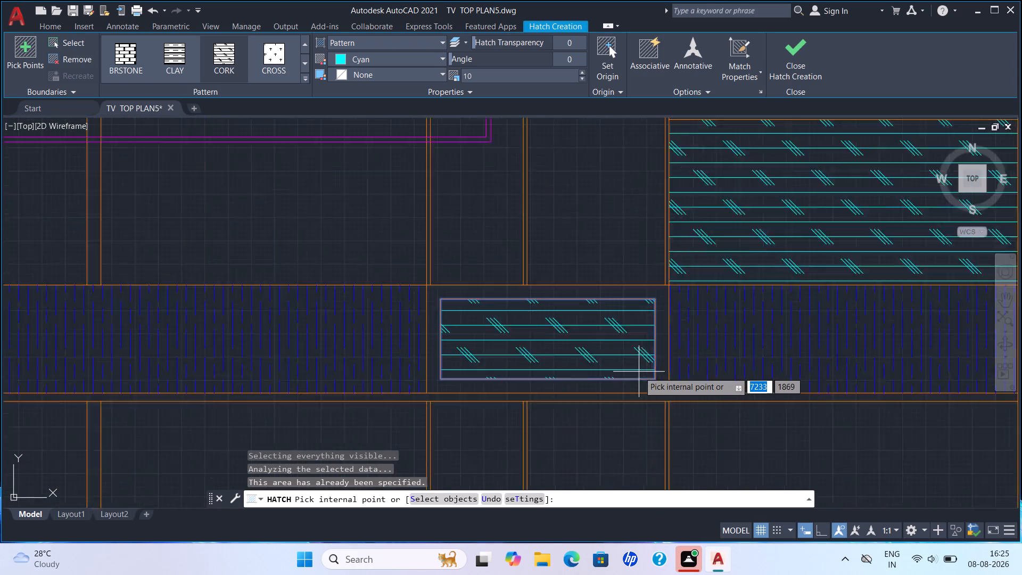
pyautogui.scroll(1, 639, 372)
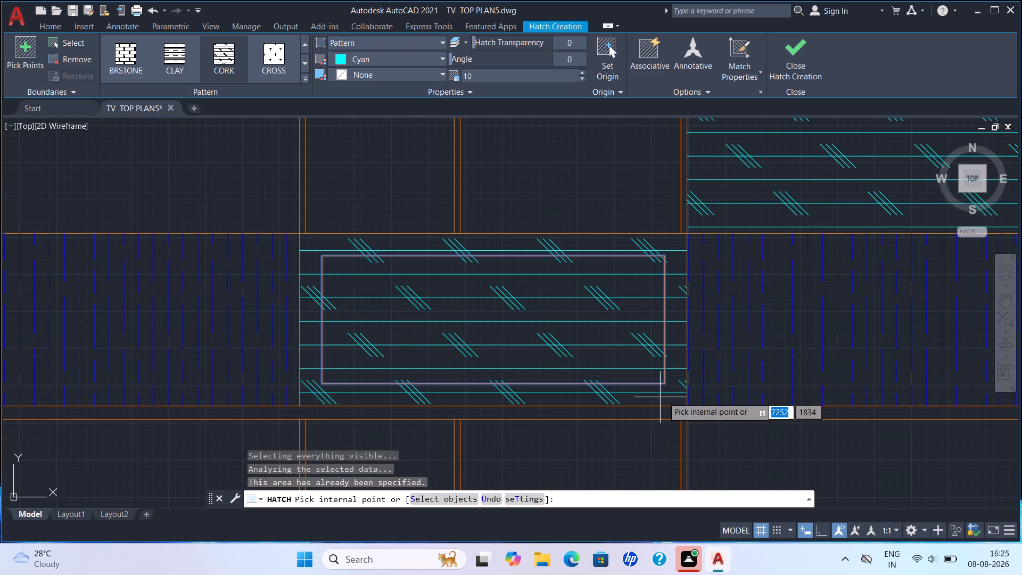
pyautogui.click(665, 395)
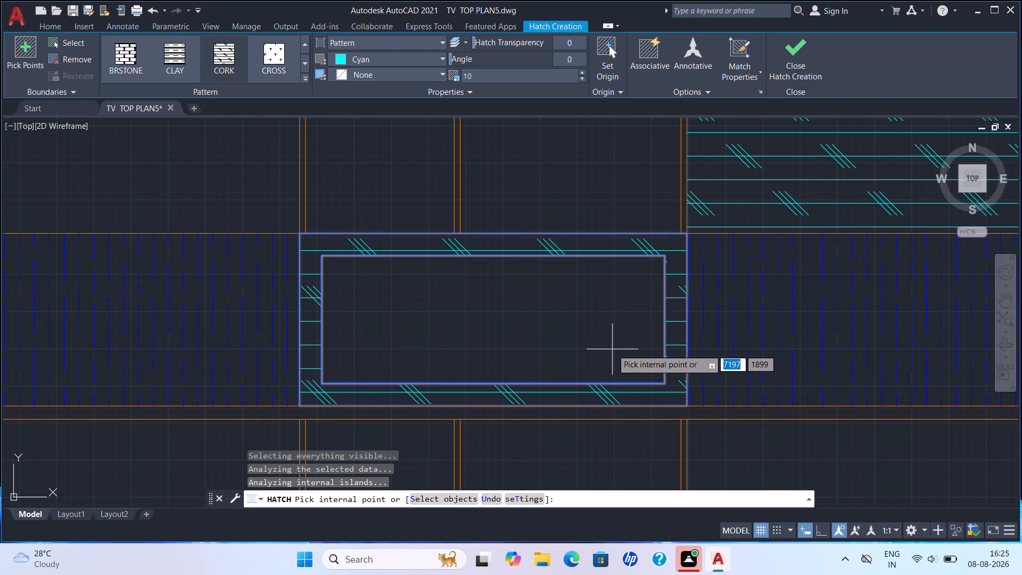
pyautogui.click(612, 349)
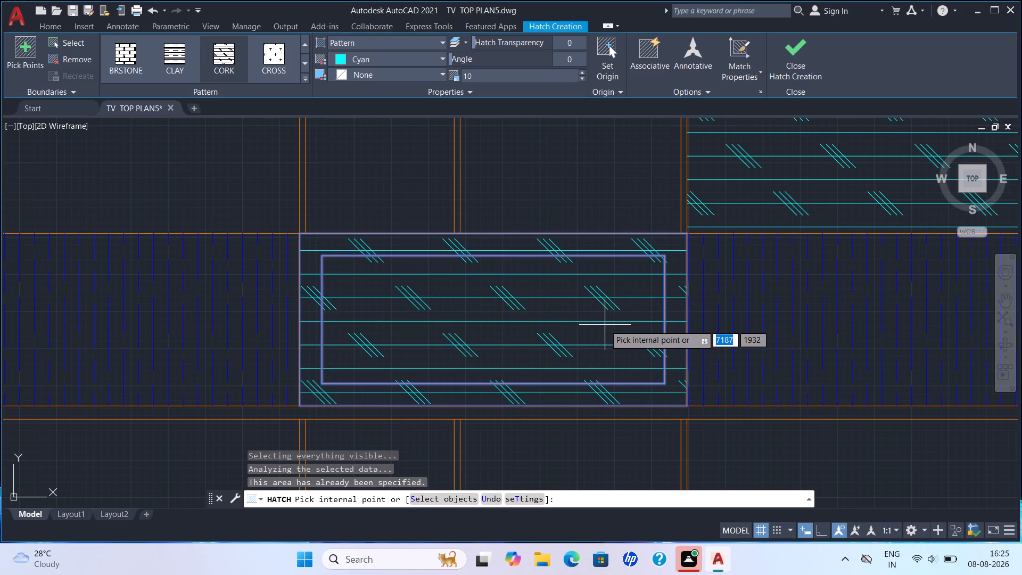
pyautogui.click(605, 325)
pyautogui.click(605, 326)
pyautogui.click(521, 302)
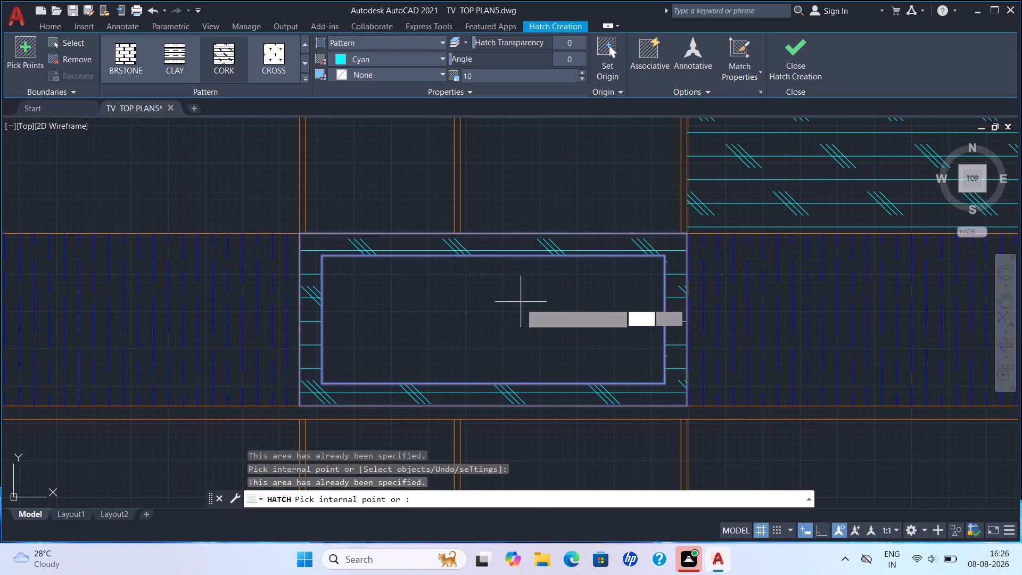
pyautogui.press('Escape')
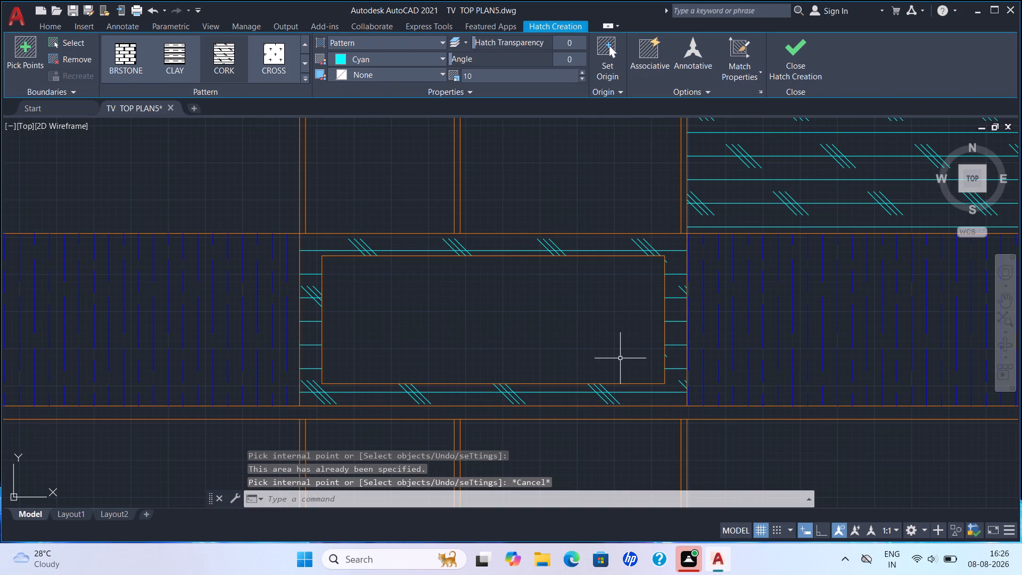
pyautogui.click(493, 324)
pyautogui.press('Escape')
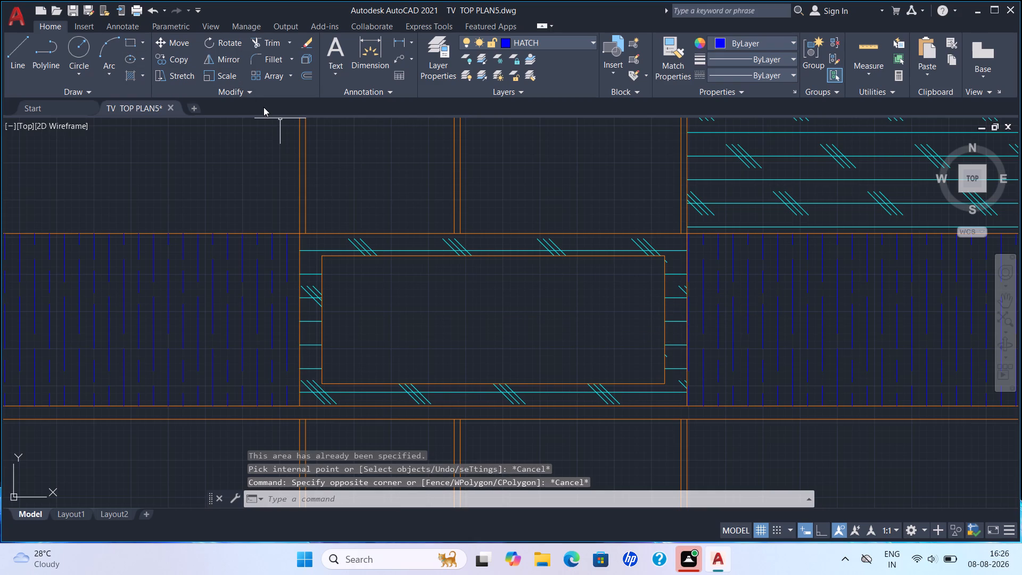
# Hatch the inner rectangle of the inset compartment in the horizontal band with the CORK pattern in cyan.
pyautogui.press('h')
pyautogui.press('Return')
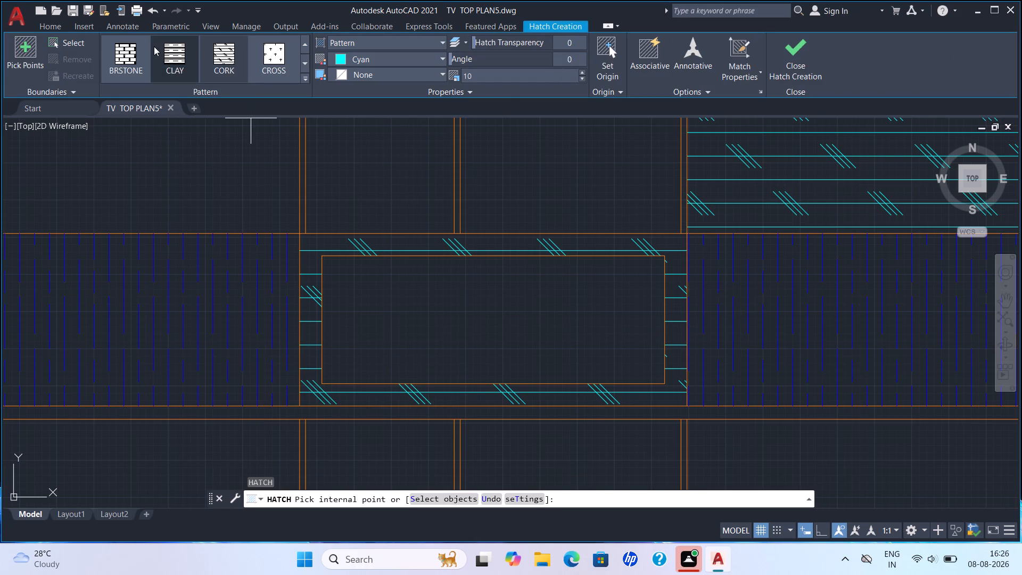
pyautogui.click(220, 55)
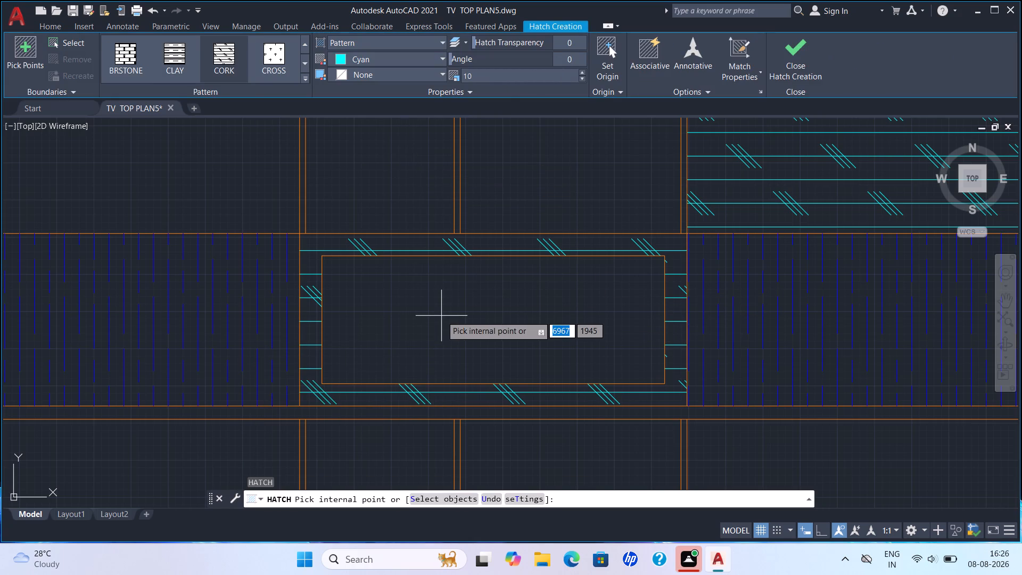
pyautogui.click(441, 316)
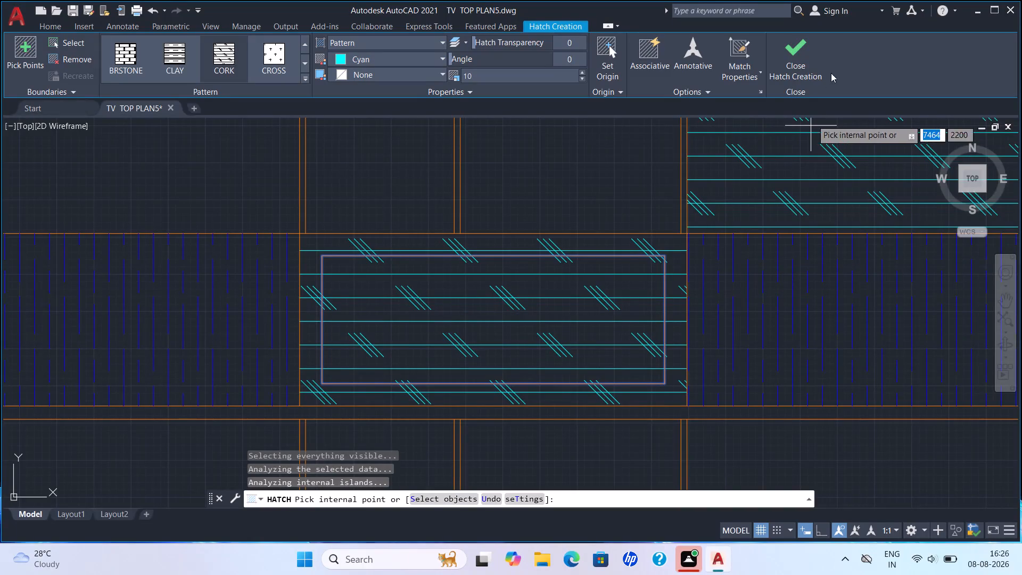
pyautogui.click(807, 66)
# Hatch the narrow full-height strip at the elevation's left edge with the ANSI31 pattern in red.
pyautogui.scroll(-2, 554, 369)
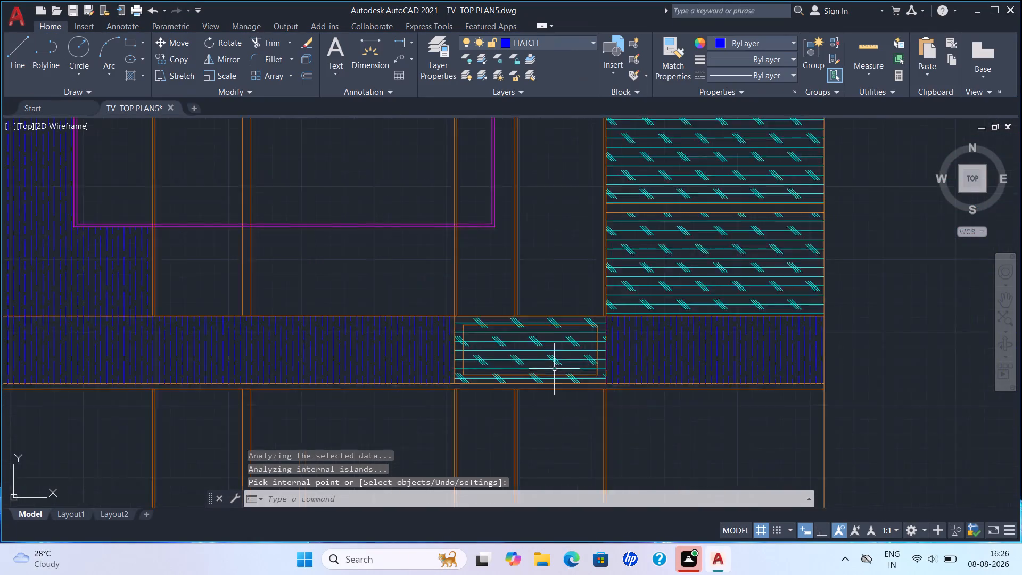
pyautogui.scroll(-1, 554, 369)
pyautogui.press('Return')
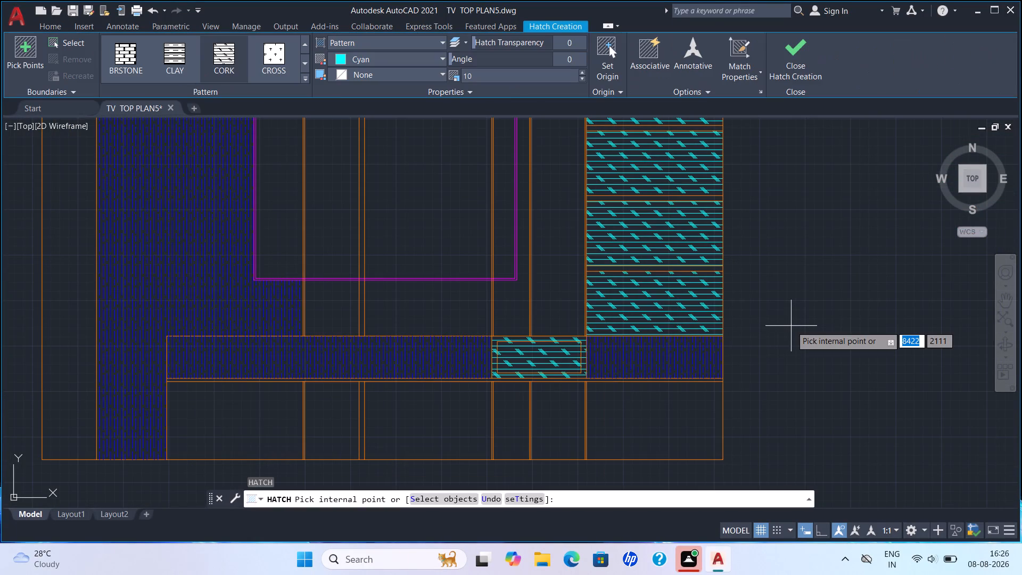
pyautogui.scroll(-3, 724, 375)
pyautogui.scroll(2, 766, 392)
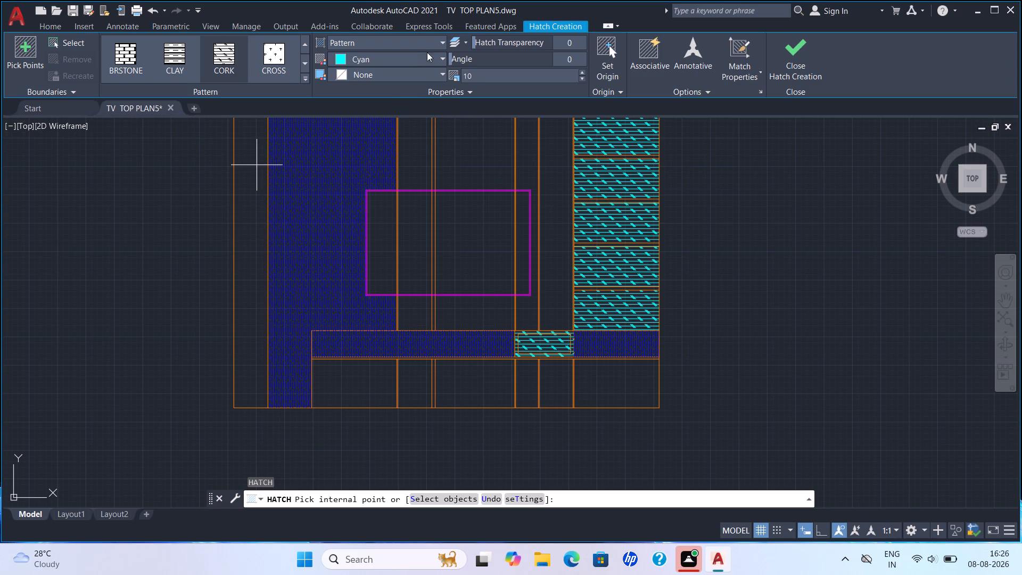
pyautogui.click(449, 59)
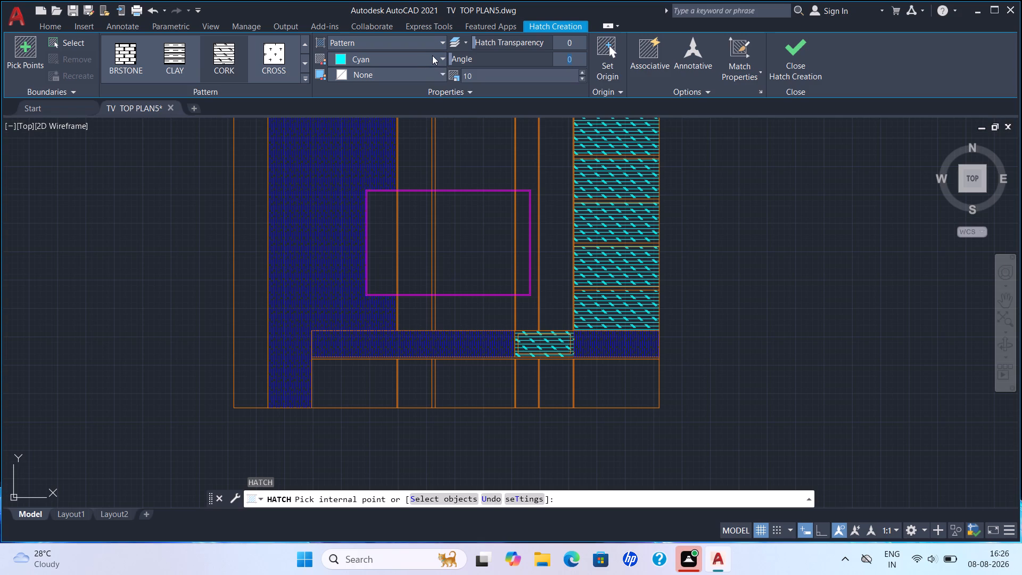
pyautogui.click(438, 55)
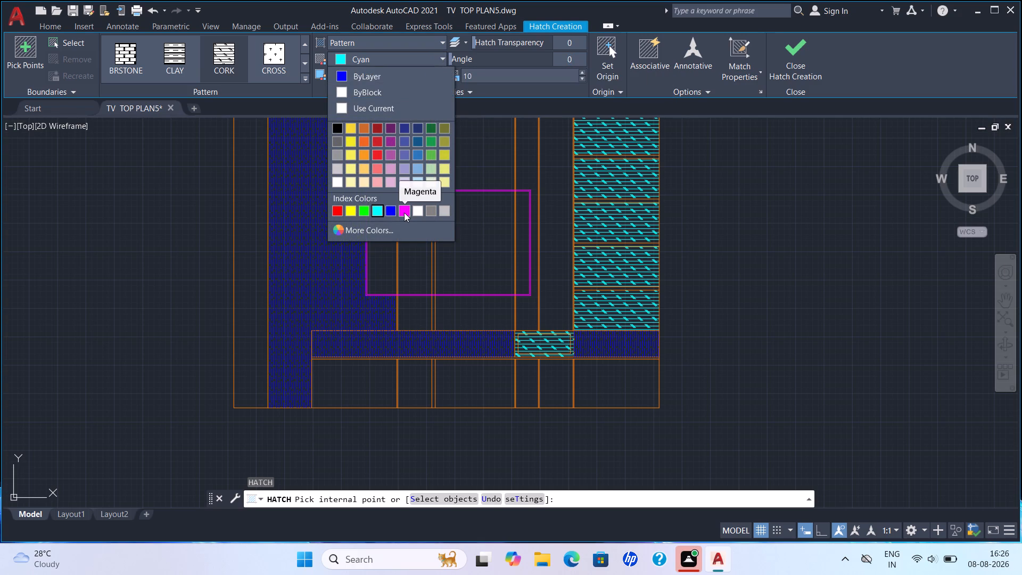
pyautogui.scroll(4, 393, 165)
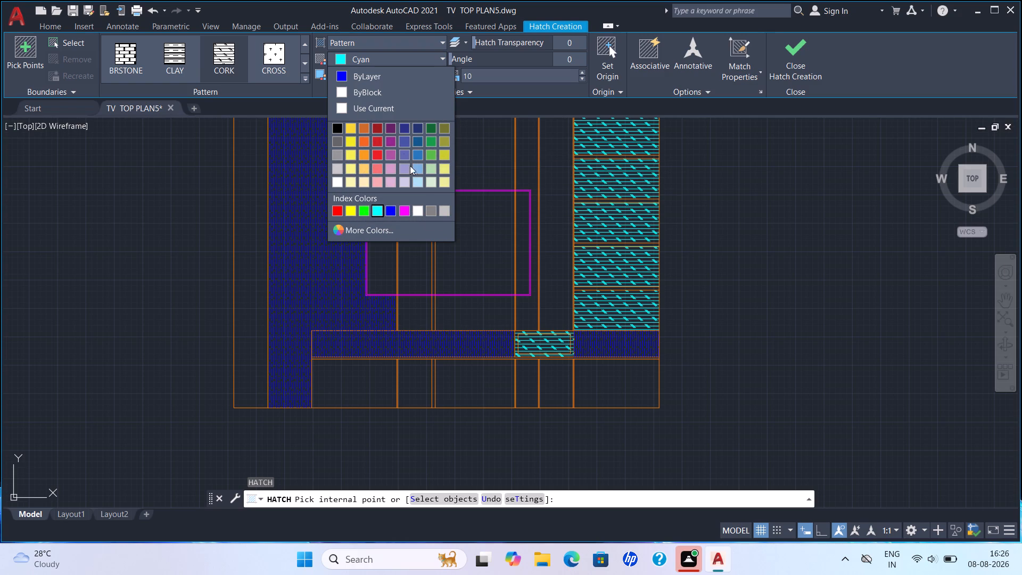
pyautogui.scroll(-3, 411, 171)
pyautogui.scroll(5, 411, 171)
pyautogui.scroll(-7, 411, 166)
pyautogui.scroll(12, 411, 165)
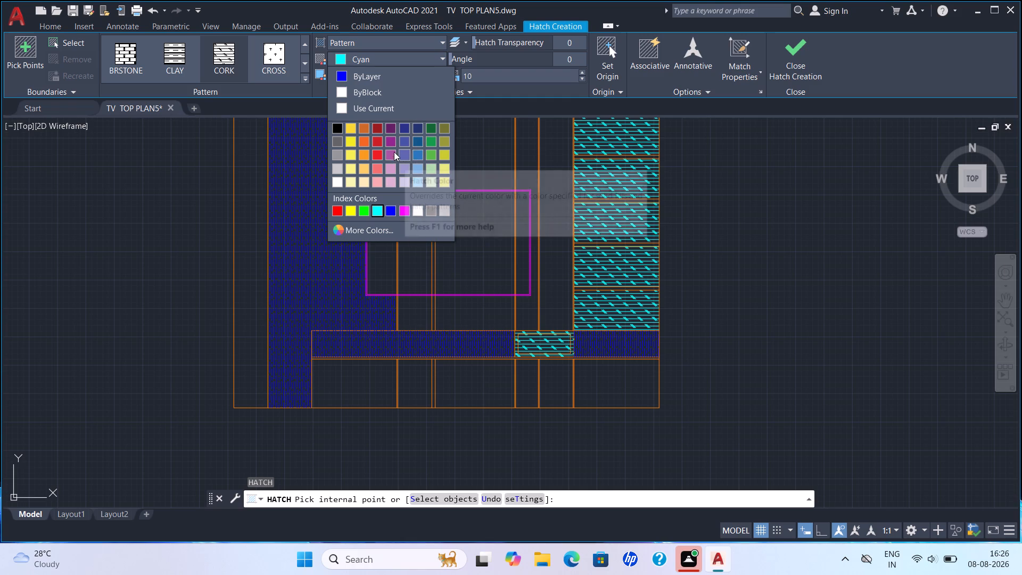
pyautogui.click(335, 212)
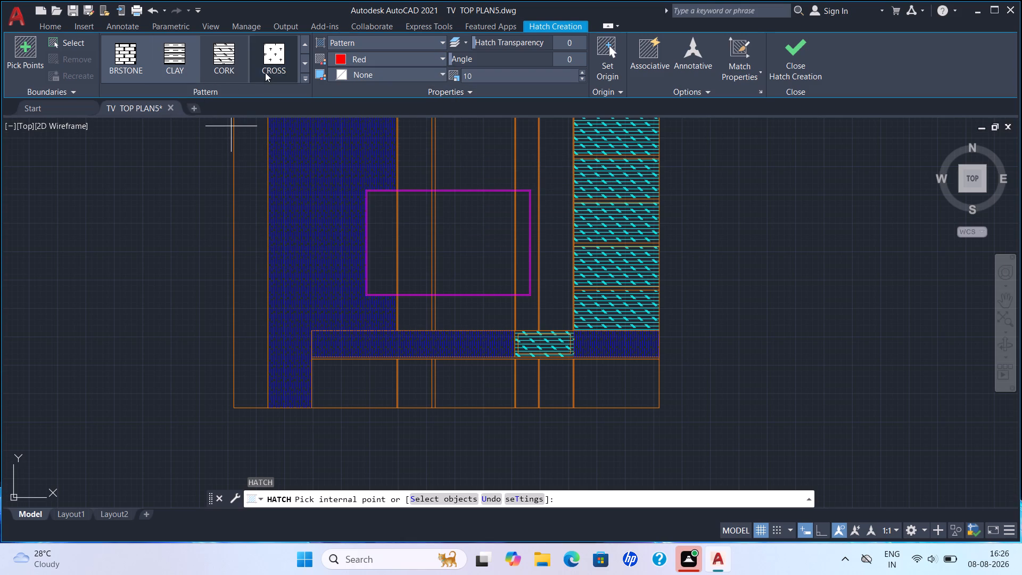
pyautogui.scroll(10, 256, 69)
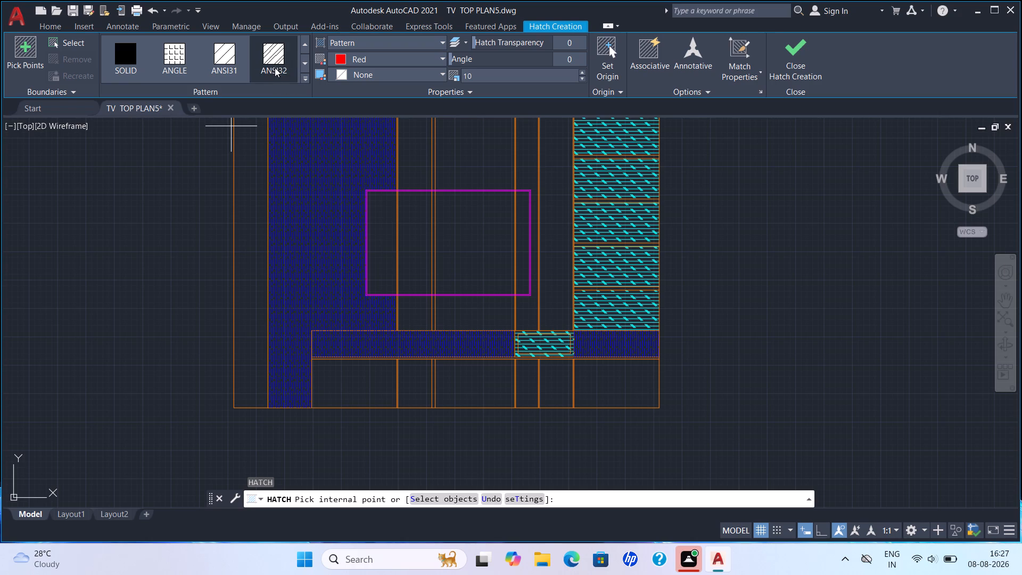
pyautogui.scroll(5, 268, 73)
pyautogui.scroll(-3, 199, 47)
pyautogui.click(305, 81)
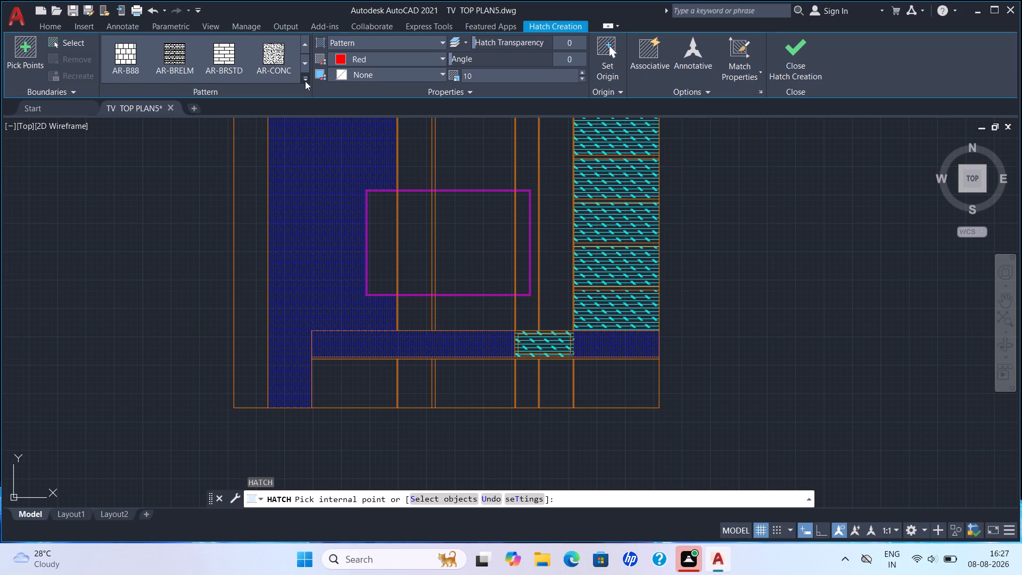
pyautogui.scroll(6, 263, 147)
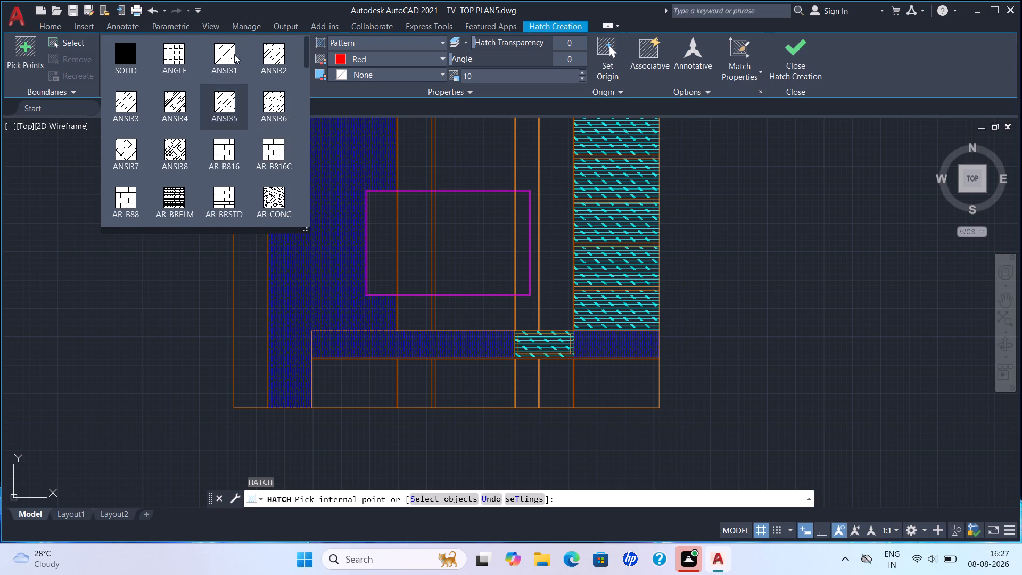
pyautogui.scroll(9, 205, 123)
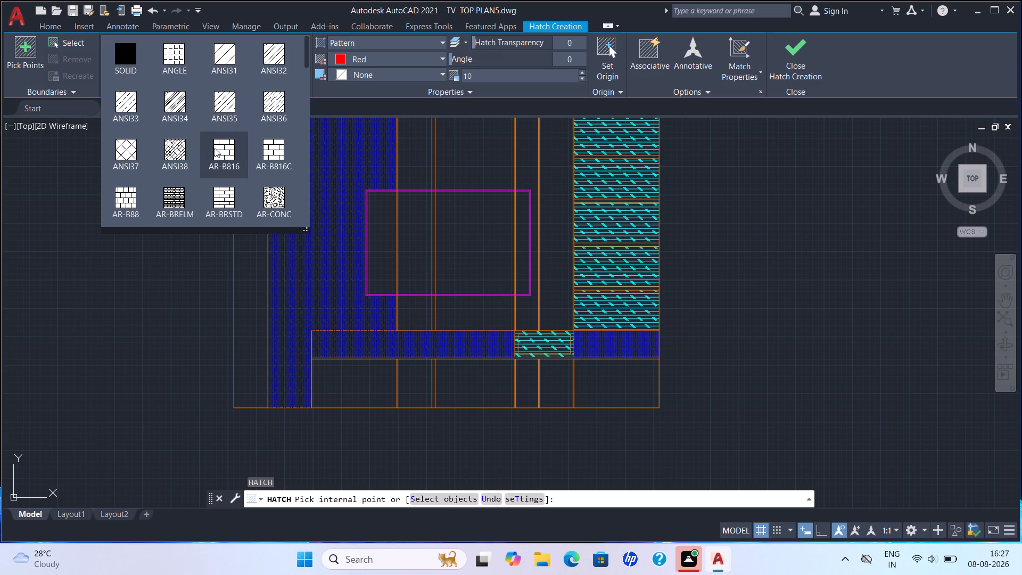
pyautogui.scroll(2, 215, 148)
pyautogui.scroll(-4, 231, 87)
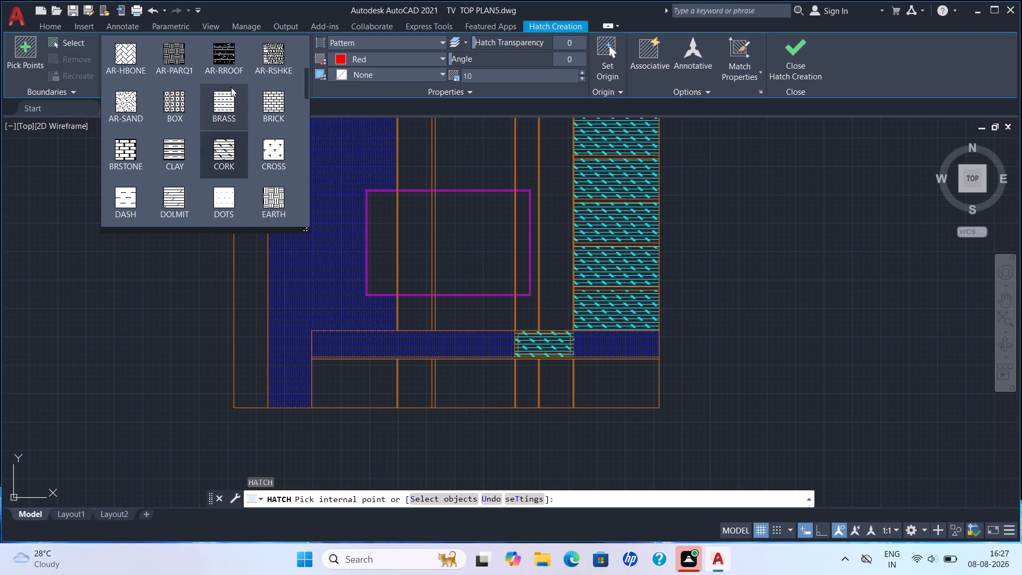
pyautogui.scroll(-13, 231, 87)
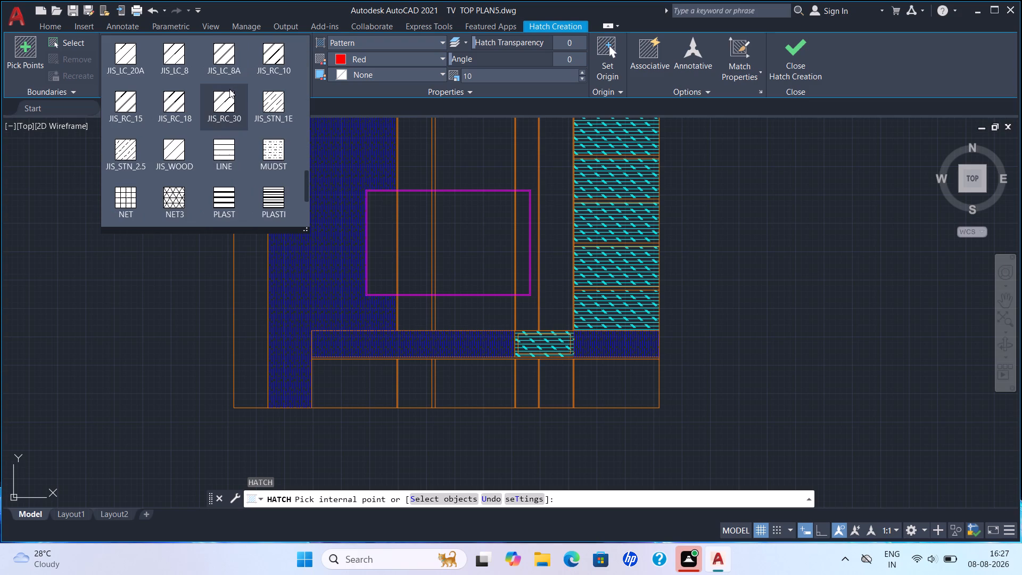
pyautogui.scroll(-4, 229, 89)
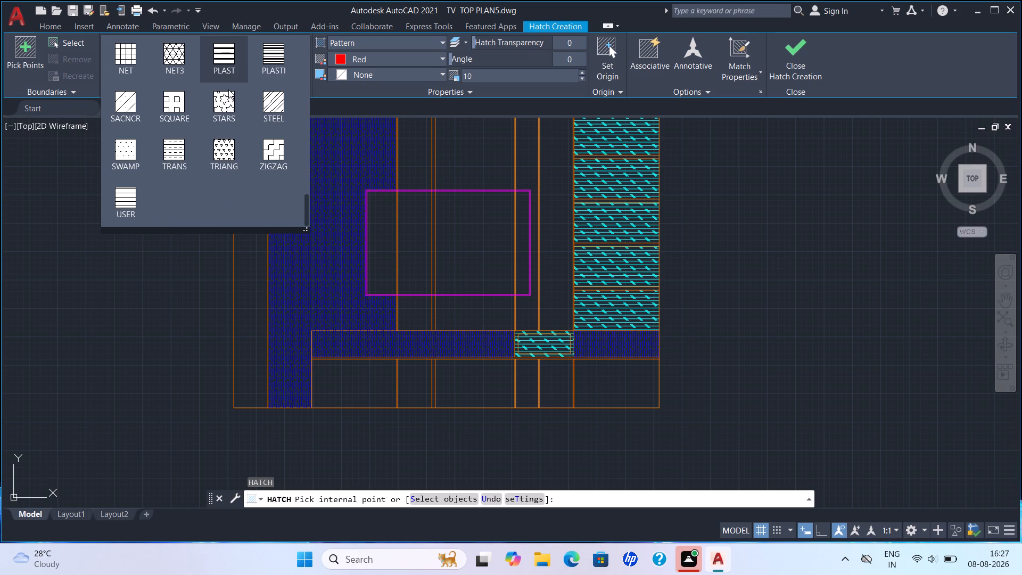
pyautogui.scroll(-2, 228, 89)
pyautogui.scroll(8, 219, 116)
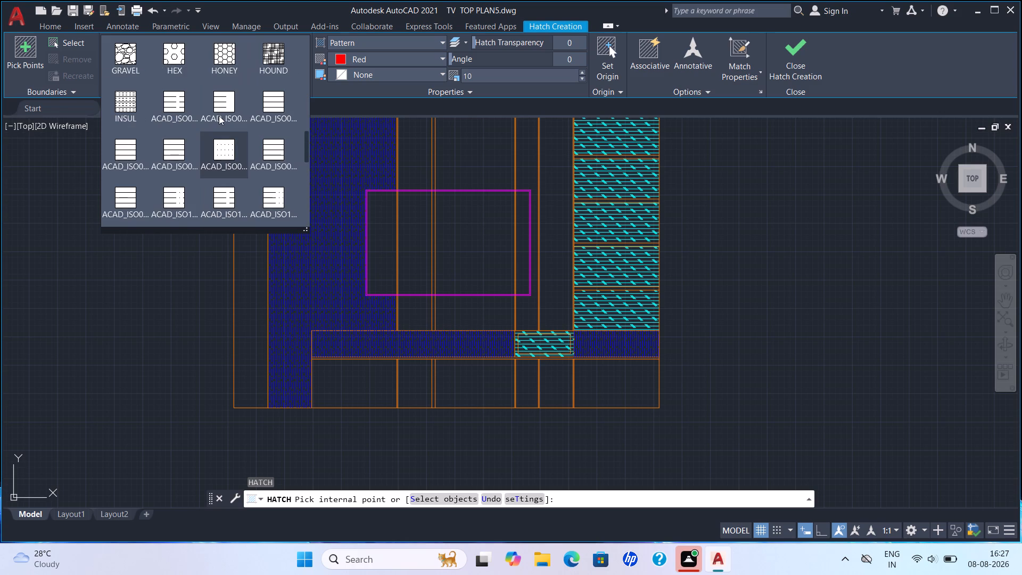
pyautogui.scroll(11, 219, 116)
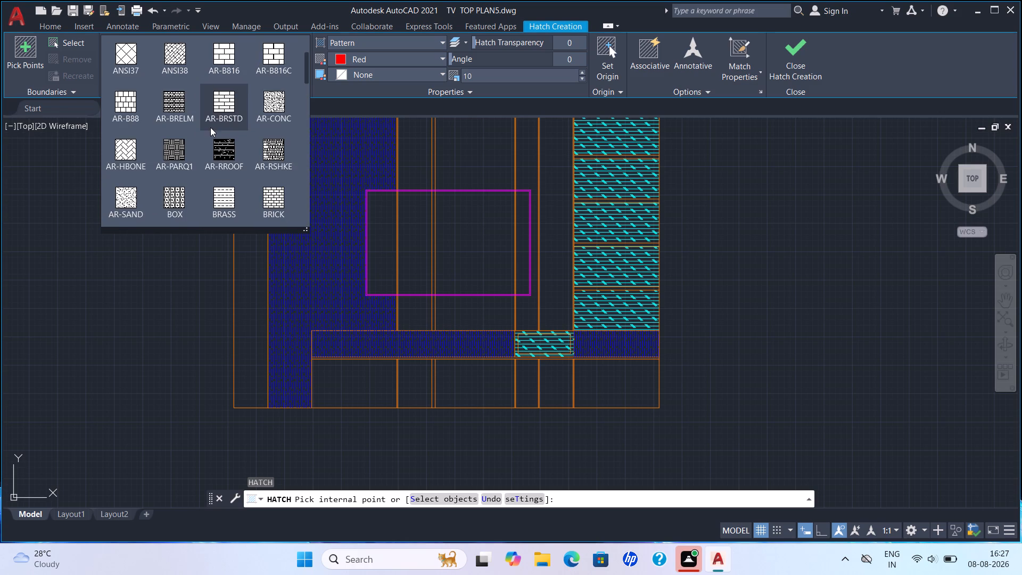
pyautogui.scroll(12, 208, 130)
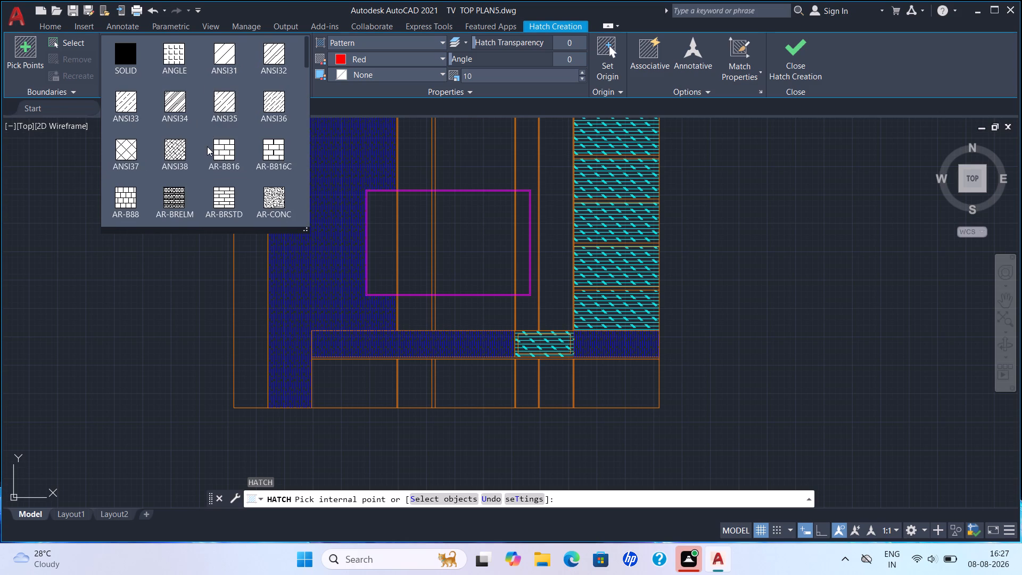
pyautogui.scroll(4, 207, 146)
pyautogui.scroll(-20, 212, 124)
pyautogui.scroll(-11, 212, 124)
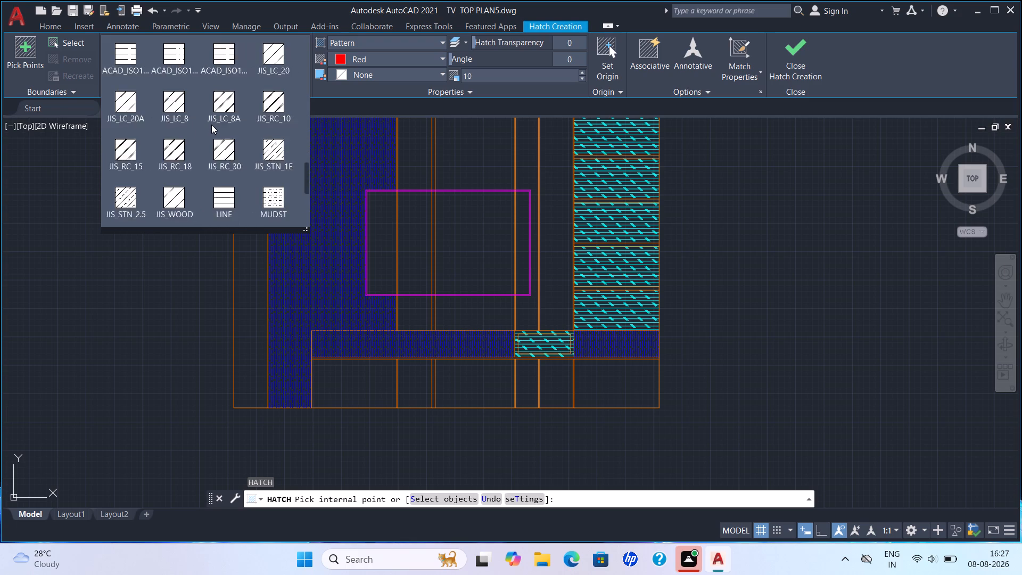
pyautogui.scroll(-8, 211, 125)
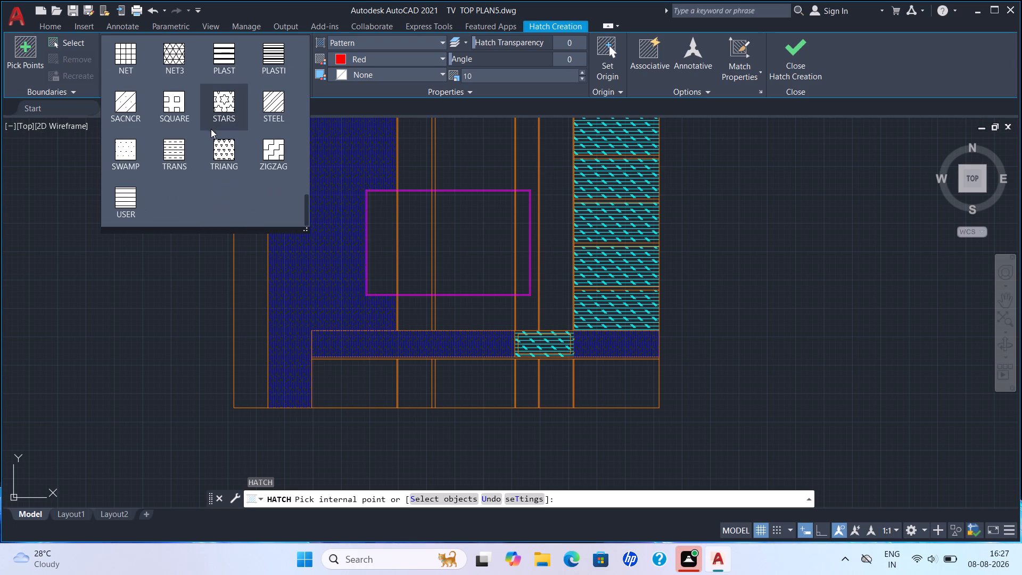
pyautogui.scroll(20, 203, 138)
pyautogui.scroll(1, 203, 138)
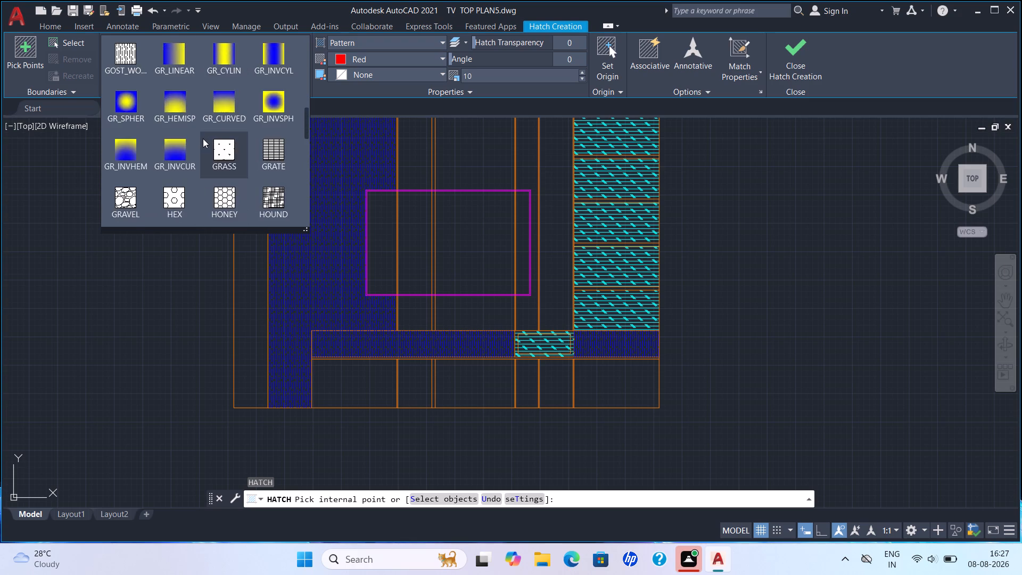
pyautogui.scroll(20, 203, 138)
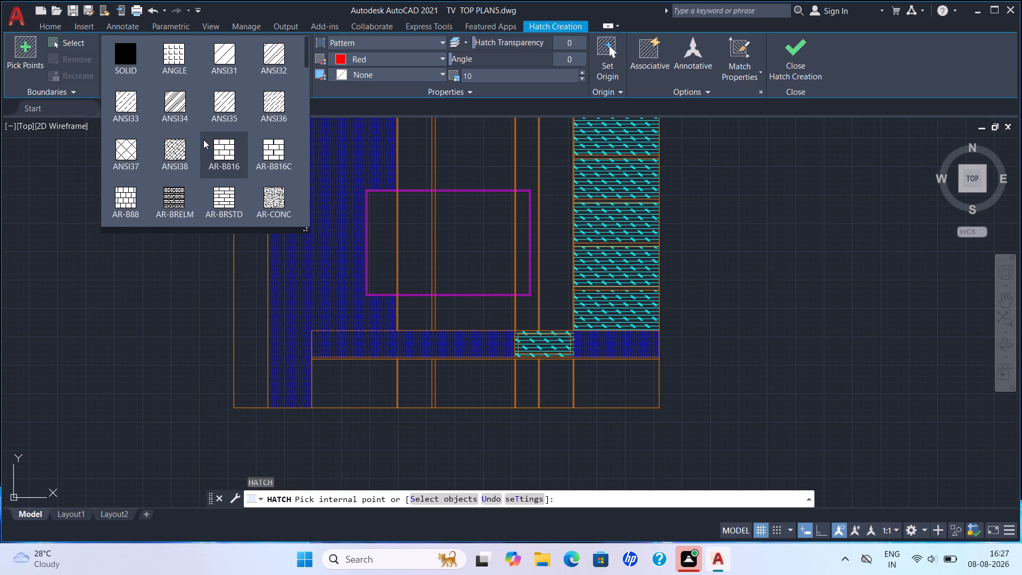
pyautogui.scroll(11, 203, 139)
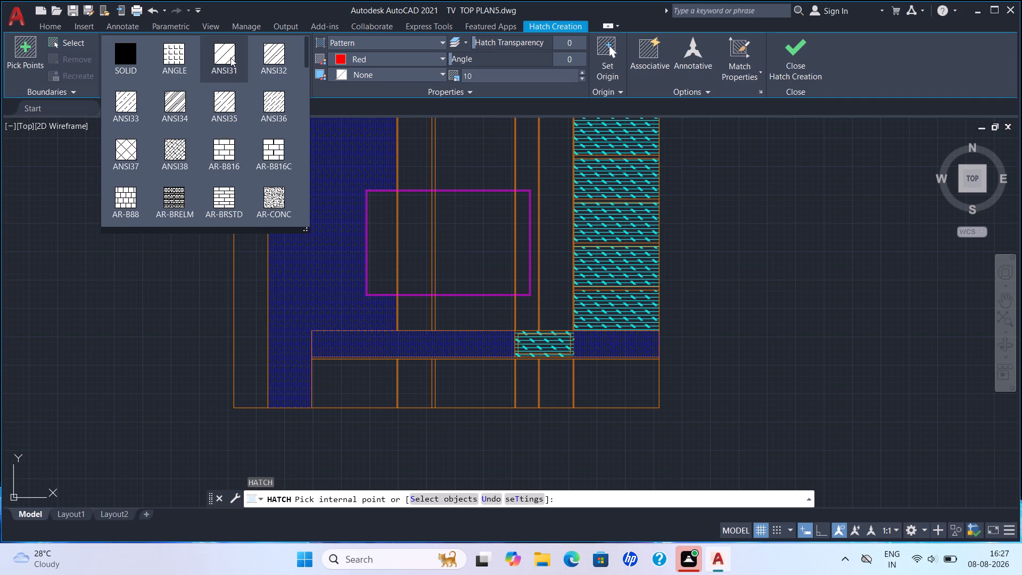
pyautogui.moveTo(228, 57); pyautogui.dragTo(219, 78)
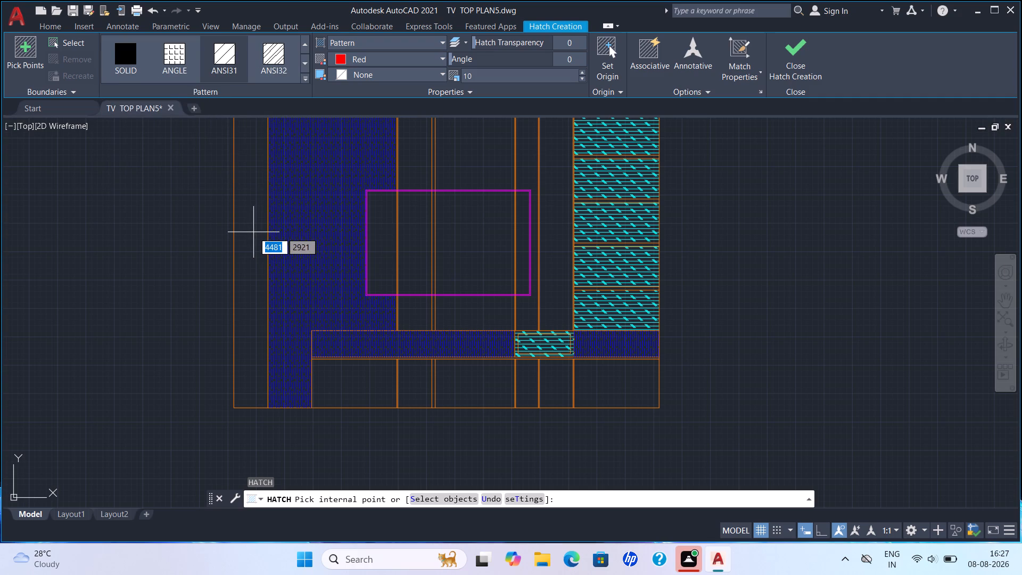
pyautogui.click(251, 234)
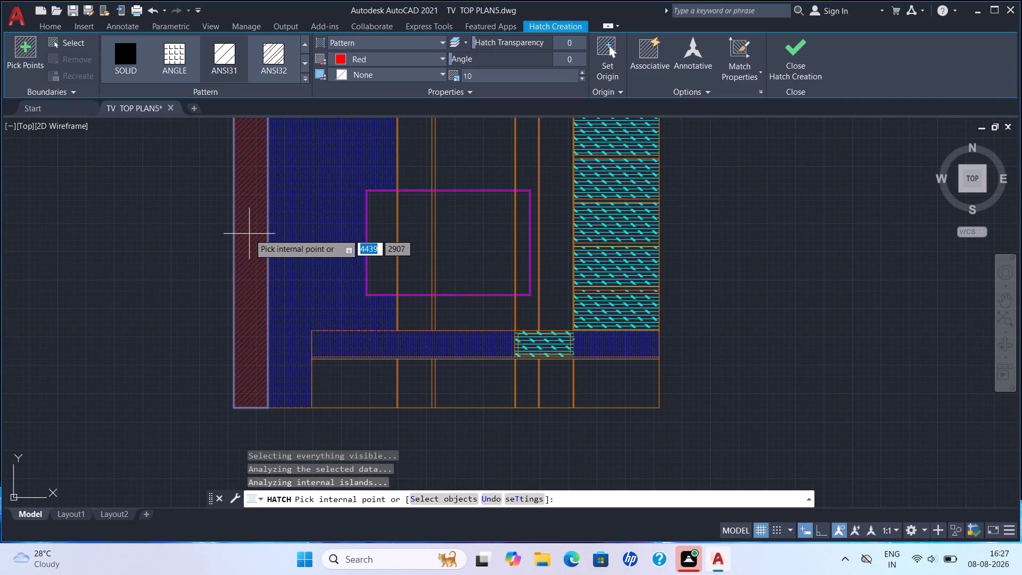
pyautogui.press('Return')
# Examine the hatched elevation, and the dimensions and labels of the TV unit top plan.
pyautogui.scroll(-1, 350, 362)
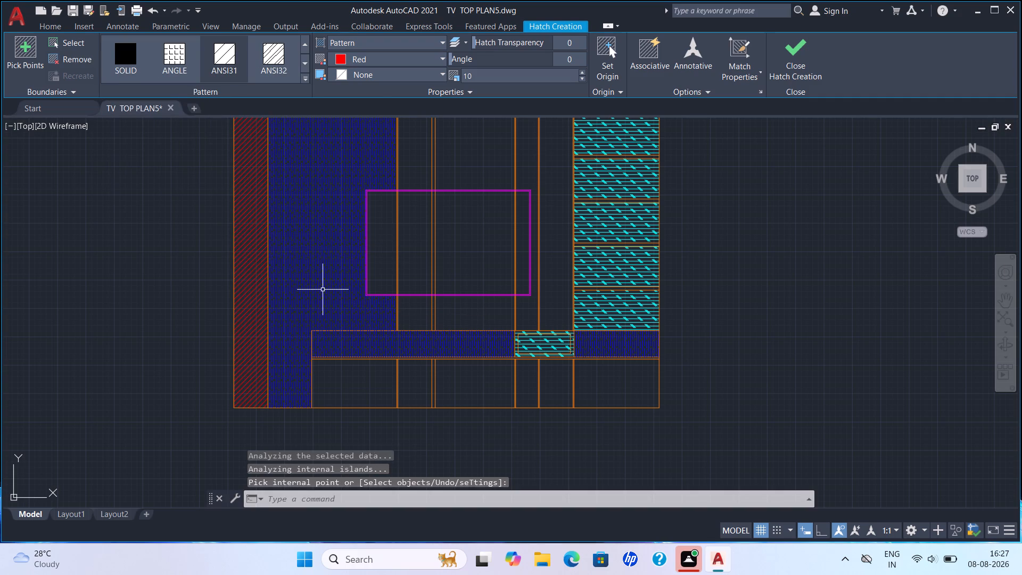
pyautogui.scroll(-3, 350, 362)
pyautogui.scroll(1, 448, 319)
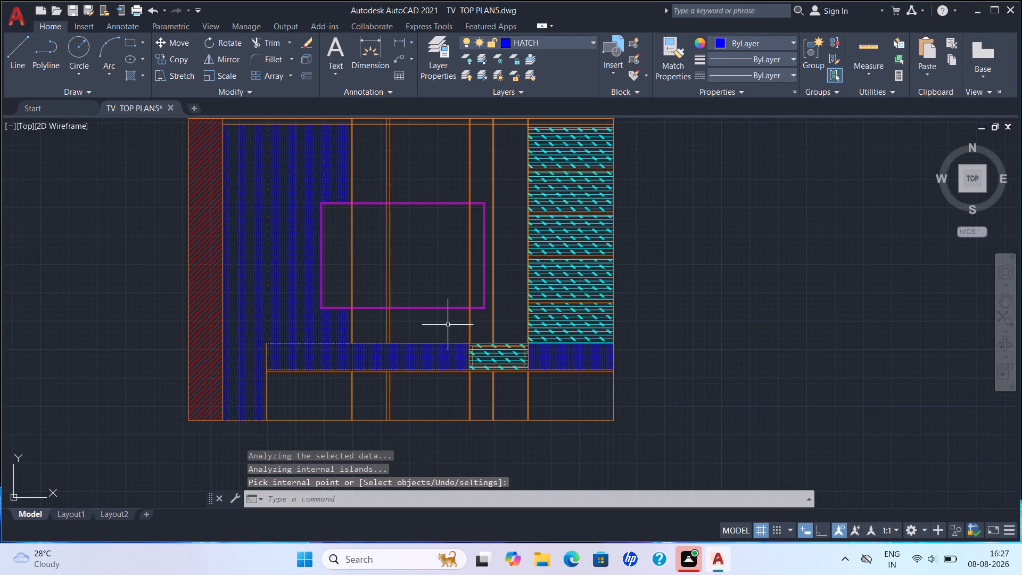
pyautogui.scroll(-1, 463, 339)
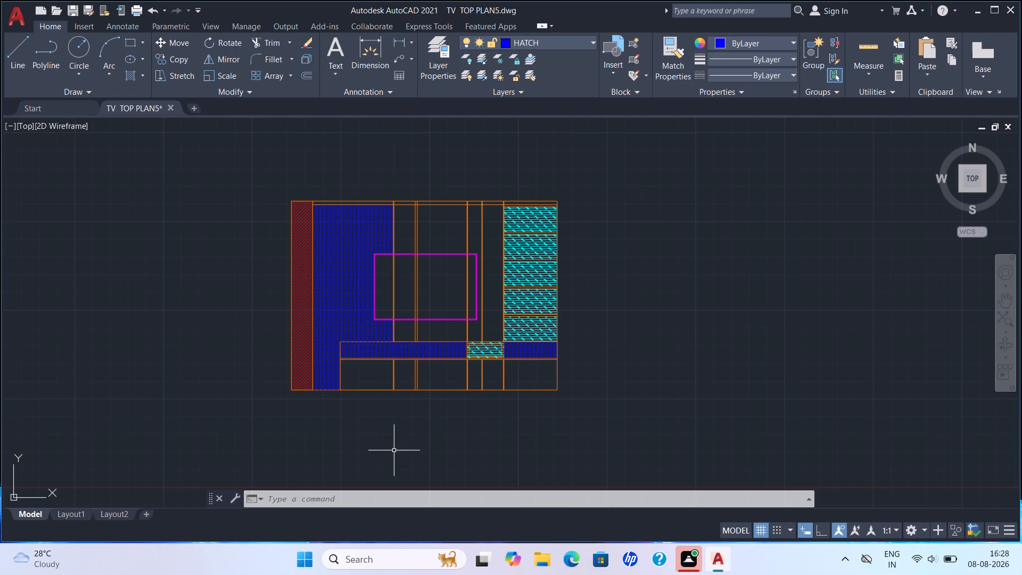
pyautogui.scroll(-1, 423, 380)
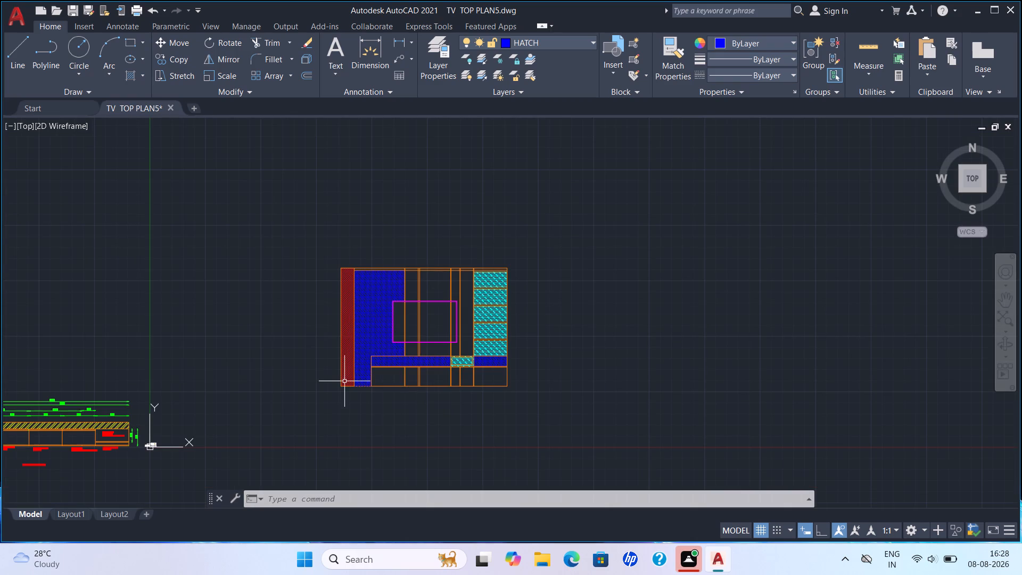
pyautogui.moveTo(348, 383); pyautogui.dragTo(784, 261, button='middle')
pyautogui.scroll(-1, 352, 383)
pyautogui.scroll(3, 589, 293)
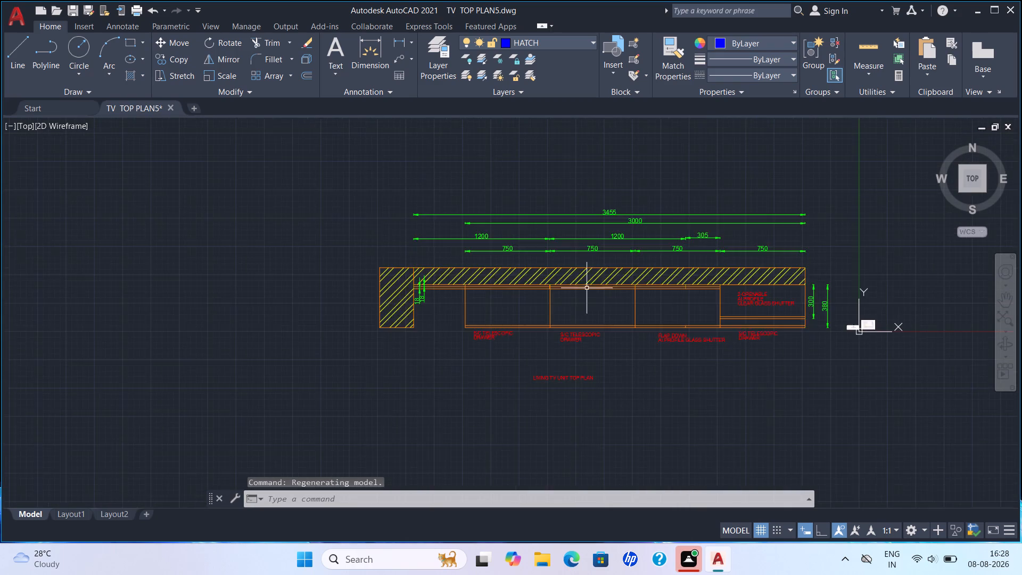
pyautogui.scroll(2, 590, 270)
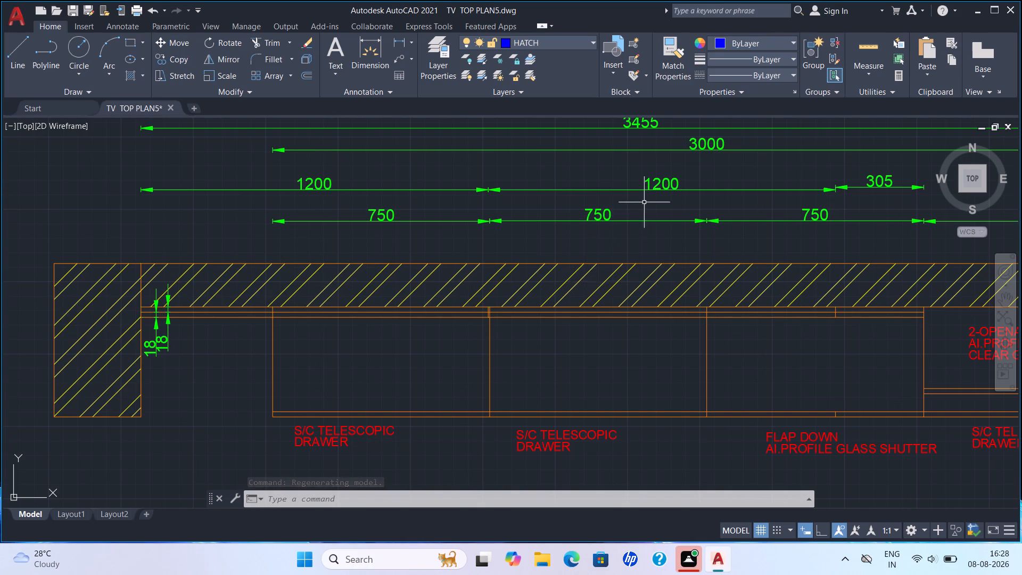
# Examine the dimensions and labels of the TV unit top plan, checking them against the hatched elevation.
pyautogui.scroll(-1, 637, 207)
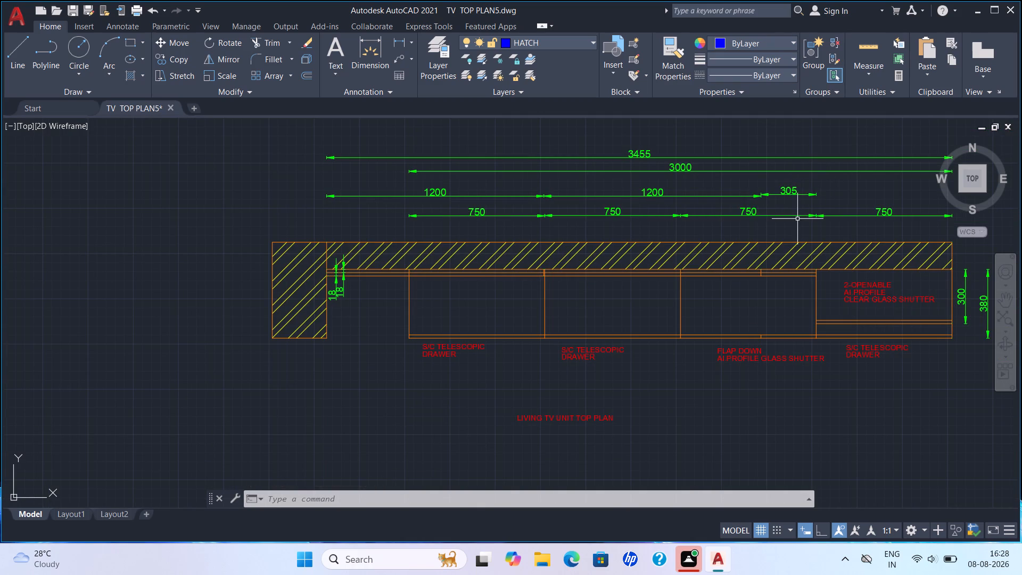
pyautogui.scroll(1, 805, 211)
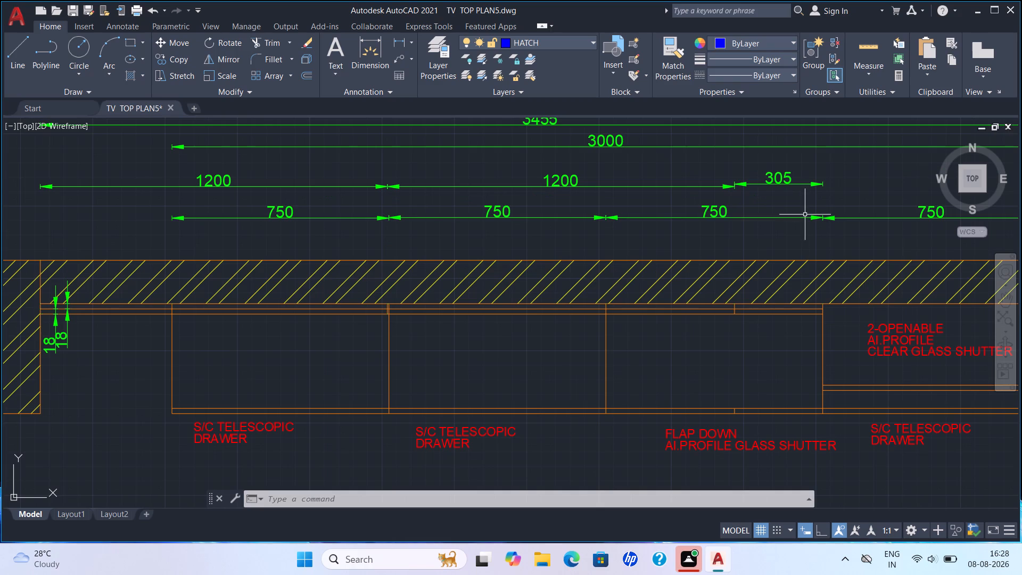
pyautogui.scroll(1, 798, 217)
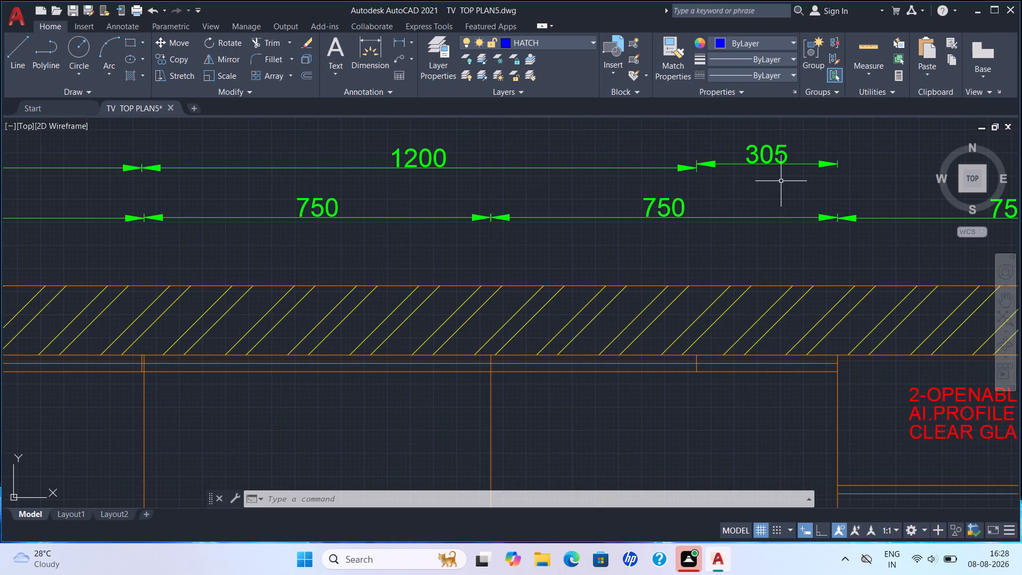
pyautogui.scroll(-1, 712, 239)
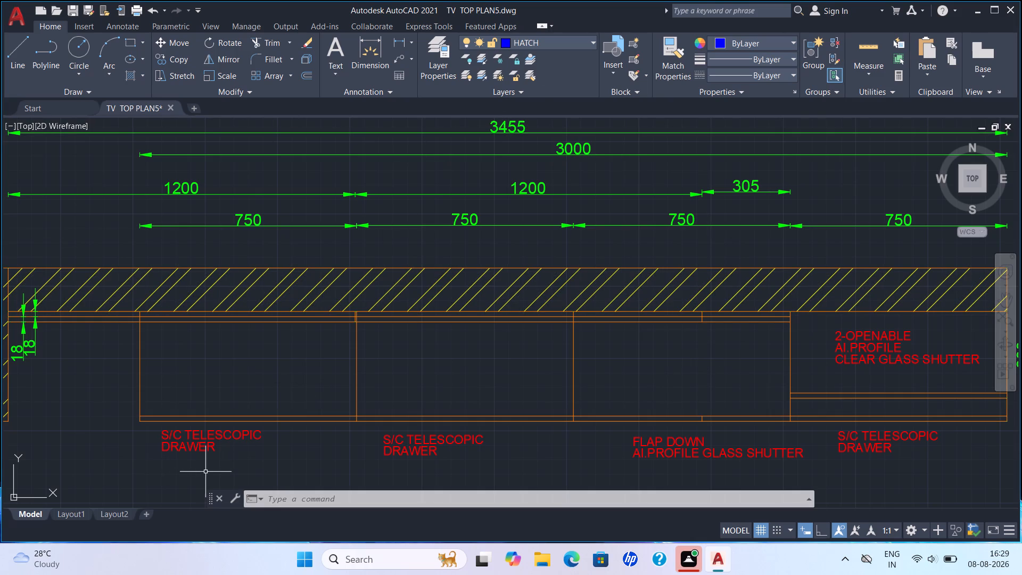
pyautogui.scroll(-3, 567, 342)
pyautogui.scroll(-1, 599, 303)
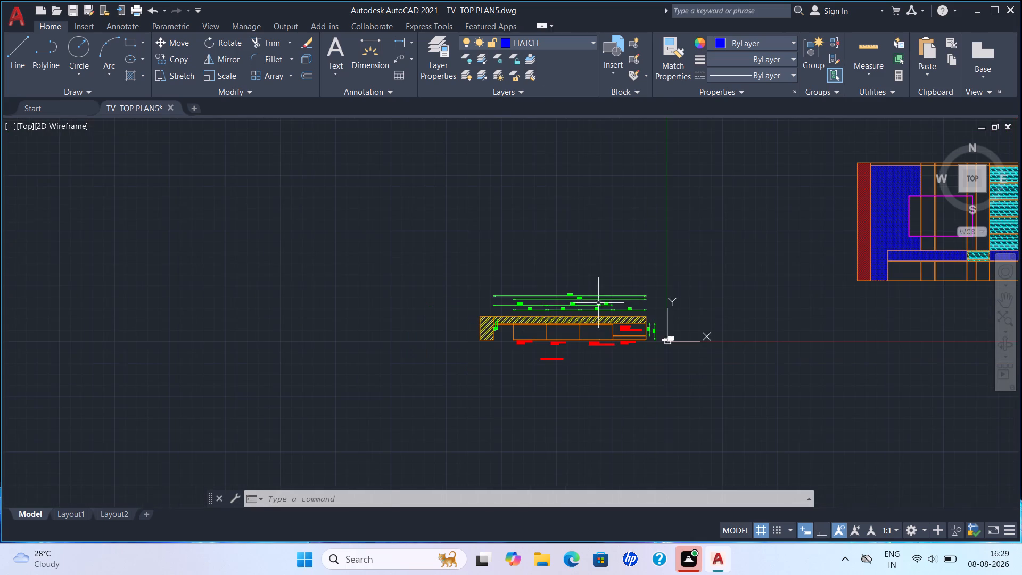
pyautogui.scroll(2, 591, 303)
pyautogui.moveTo(583, 303); pyautogui.dragTo(154, 372, button='middle')
pyautogui.scroll(-1, 582, 303)
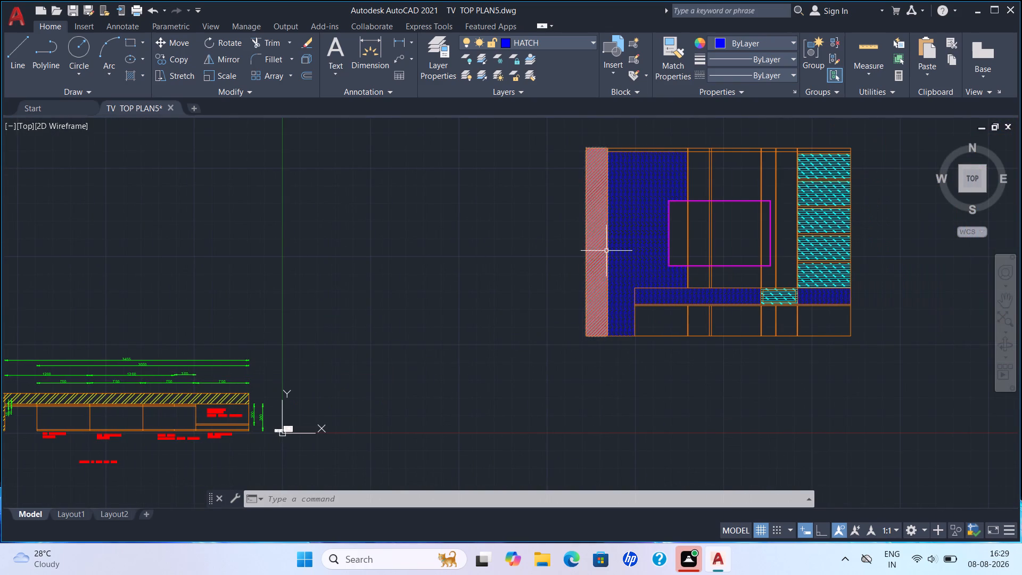
pyautogui.scroll(1, 620, 247)
pyautogui.moveTo(481, 294); pyautogui.dragTo(278, 357, button='middle')
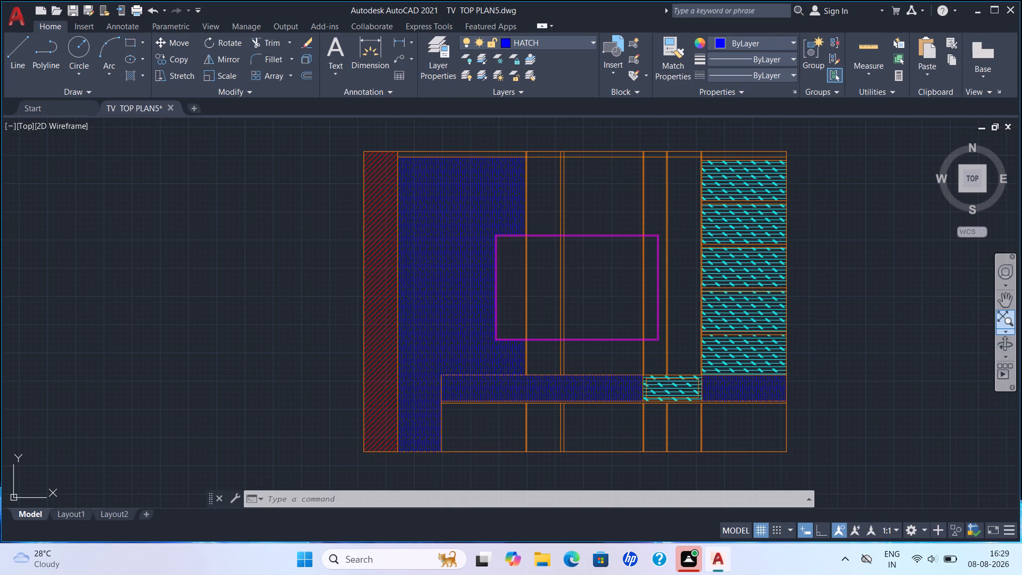
pyautogui.scroll(-3, 914, 169)
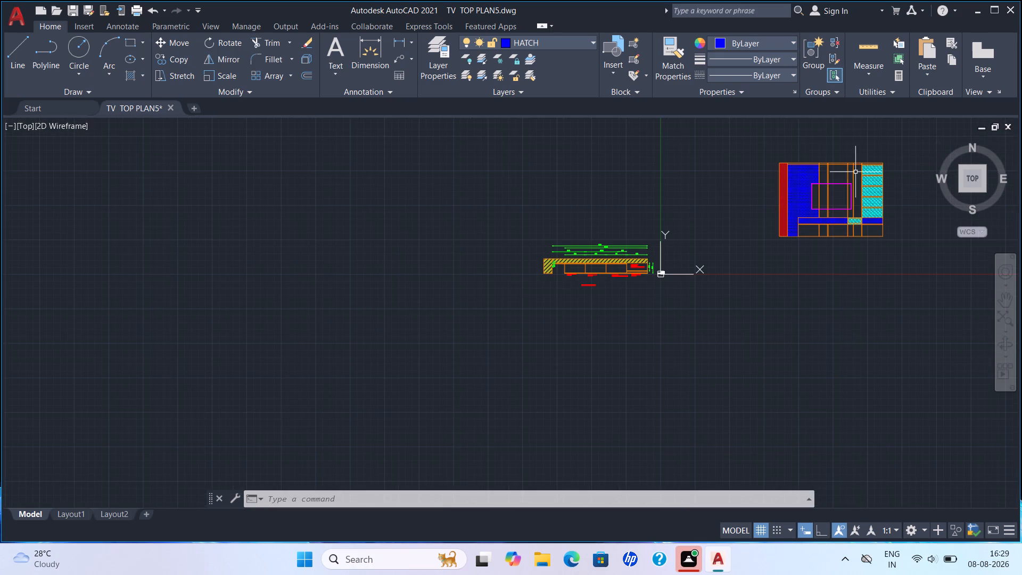
pyautogui.scroll(3, 512, 268)
pyautogui.moveTo(662, 229); pyautogui.dragTo(507, 313, button='middle')
pyautogui.moveTo(705, 275); pyautogui.dragTo(534, 296, button='middle')
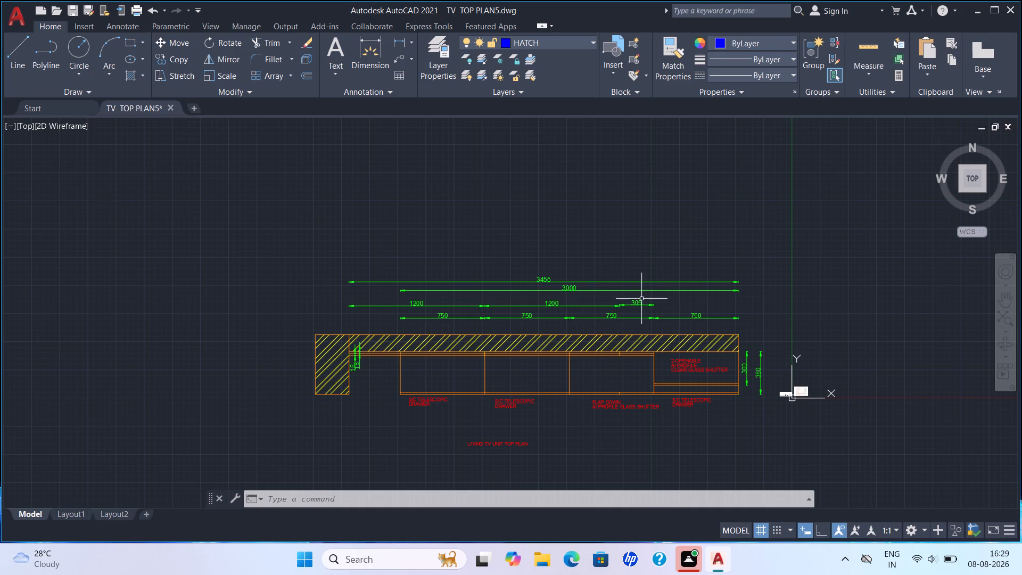
pyautogui.scroll(2, 629, 260)
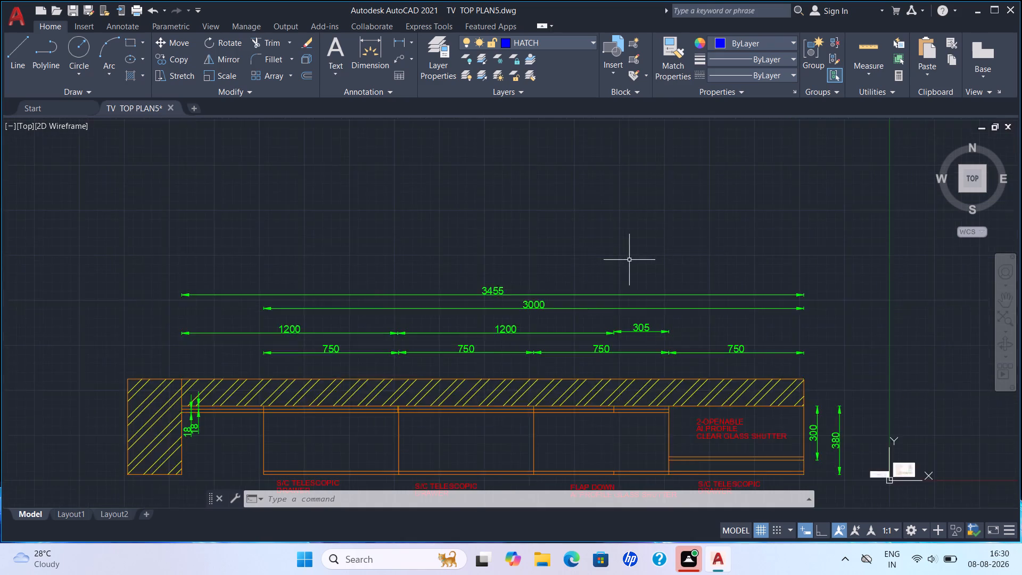
pyautogui.scroll(-1, 650, 269)
pyautogui.moveTo(650, 267); pyautogui.dragTo(705, 174, button='middle')
pyautogui.scroll(-1, 705, 173)
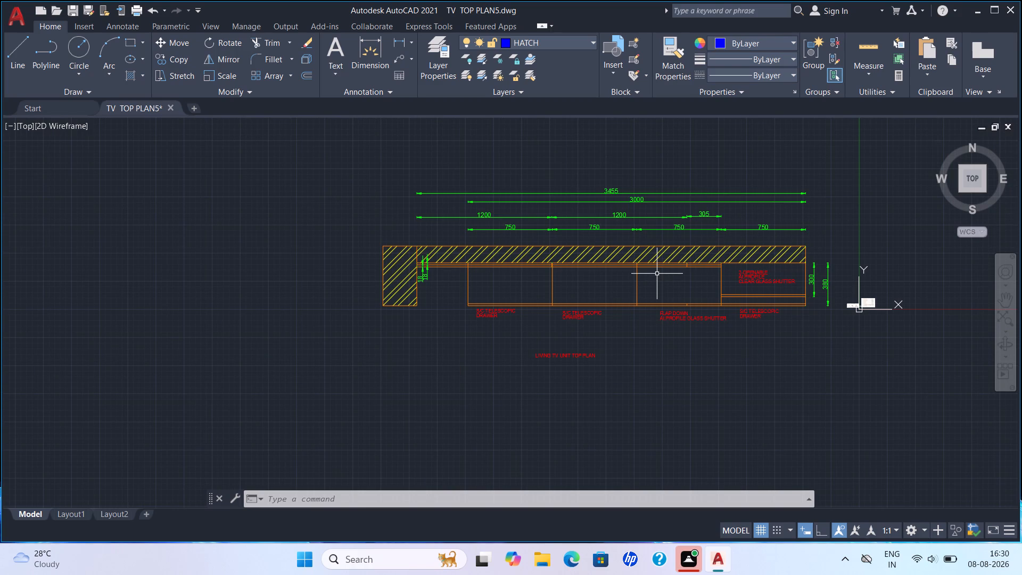
pyautogui.scroll(2, 441, 231)
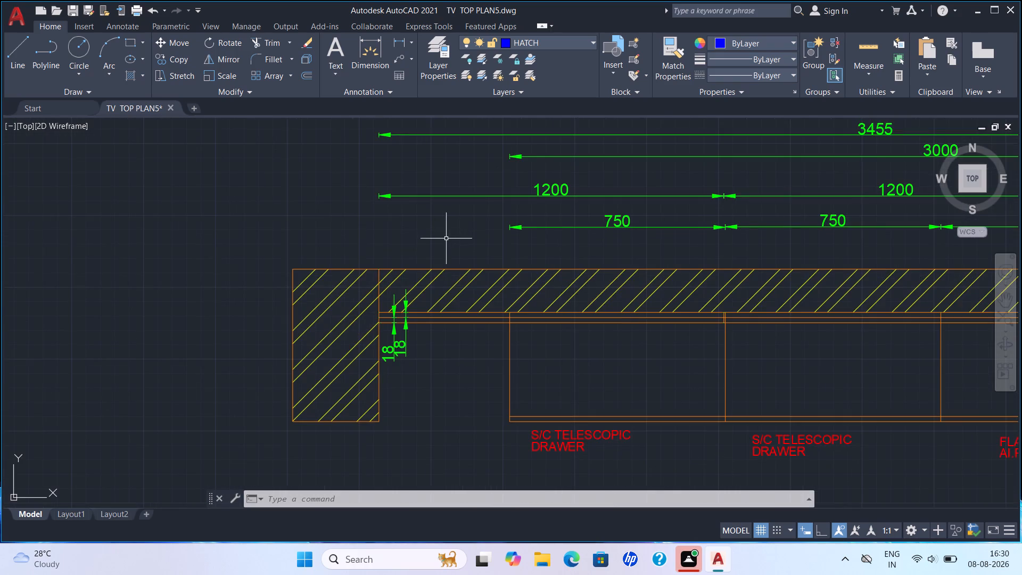
pyautogui.scroll(-2, 446, 240)
pyautogui.moveTo(573, 248); pyautogui.dragTo(353, 244, button='middle')
pyautogui.scroll(-1, 457, 235)
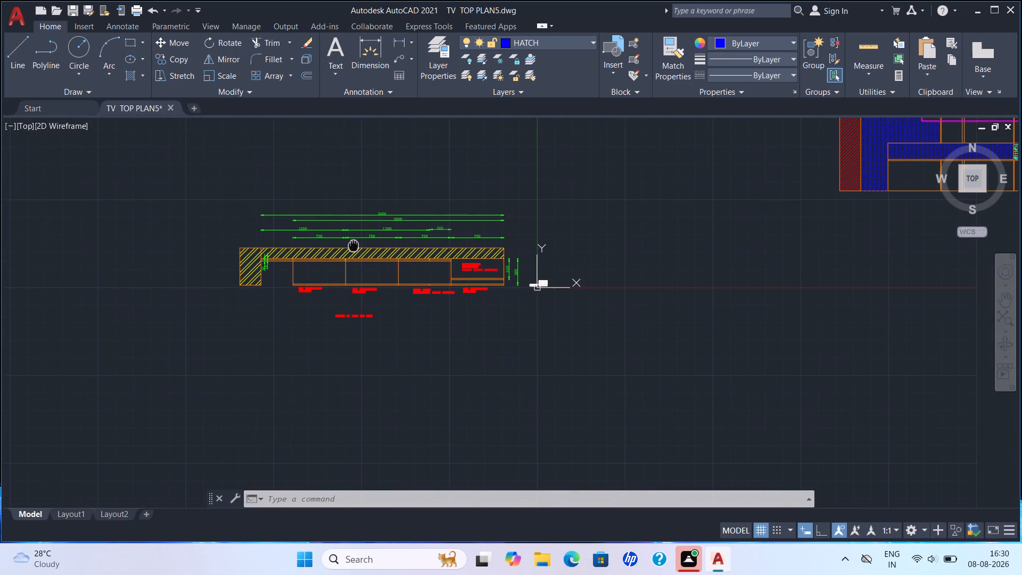
# Trim the second horizontal line below the elevation's top edge across the unhatched bays between the blue panel and the cyan shelves.
pyautogui.moveTo(594, 263); pyautogui.dragTo(413, 306, button='middle')
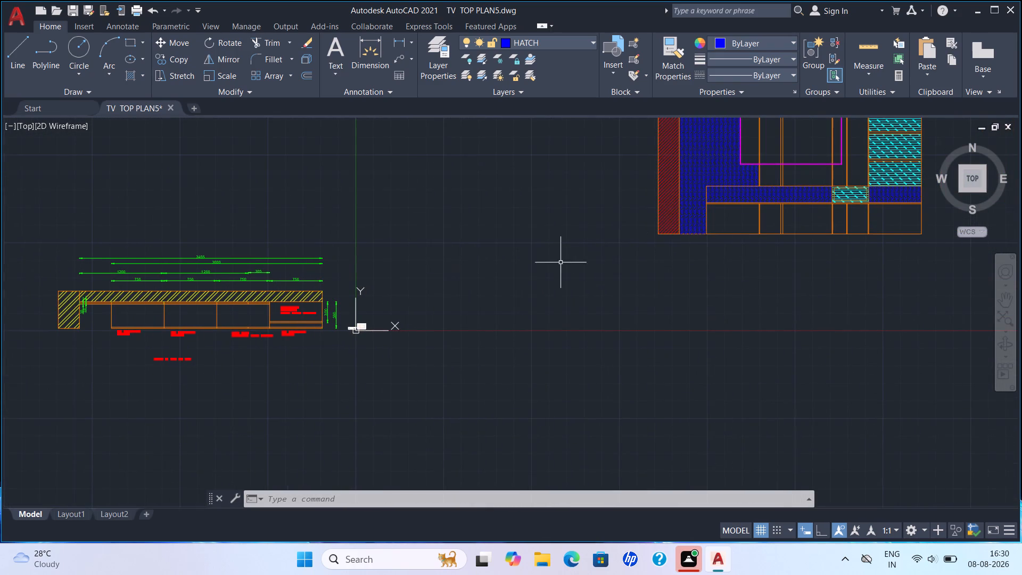
pyautogui.moveTo(550, 267); pyautogui.dragTo(390, 352, button='middle')
pyautogui.moveTo(454, 272); pyautogui.dragTo(391, 327, button='middle')
pyautogui.scroll(1, 441, 298)
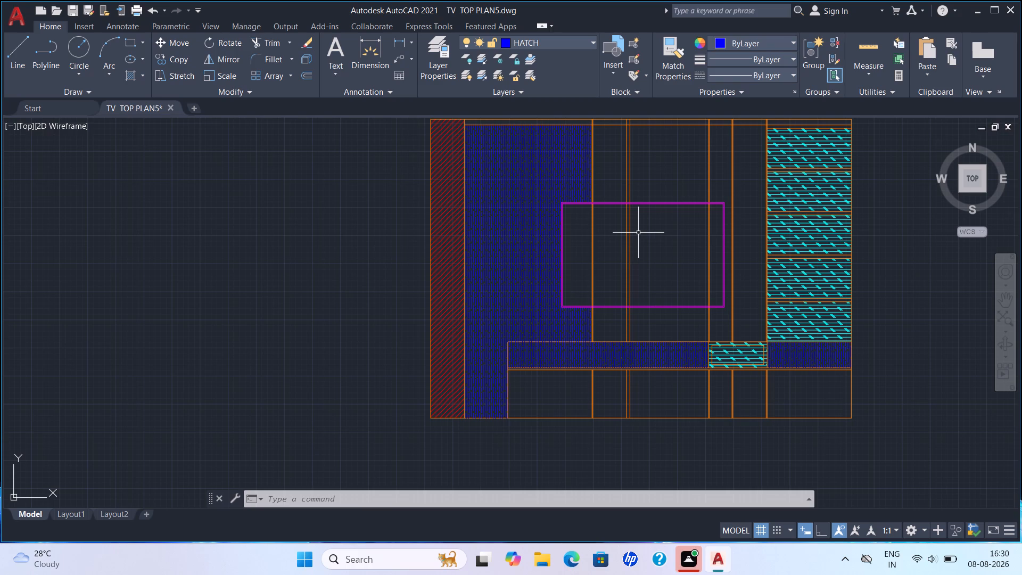
pyautogui.write('tr')
pyautogui.press('Return')
pyautogui.scroll(2, 757, 138)
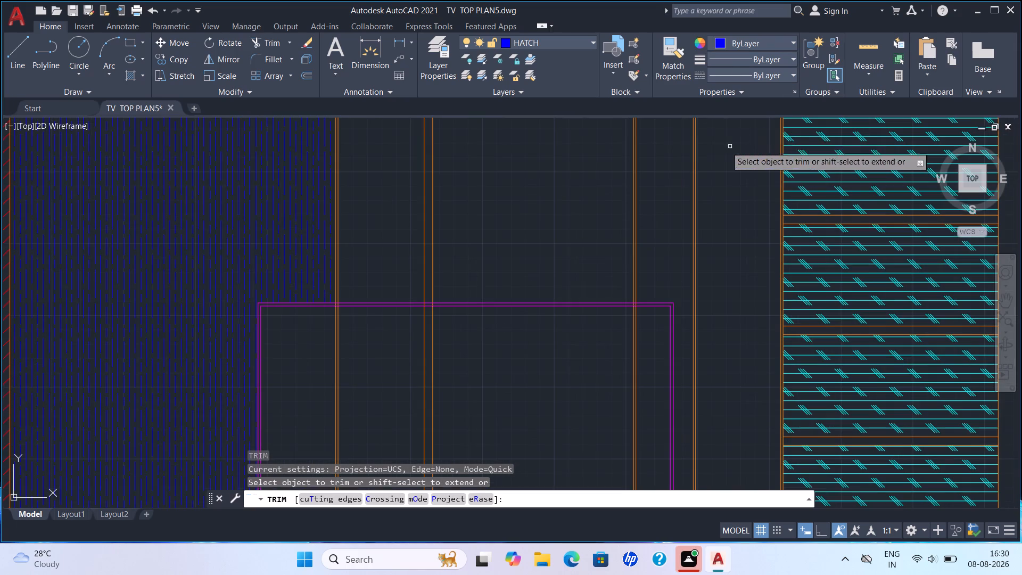
pyautogui.moveTo(683, 138); pyautogui.dragTo(622, 314, button='middle')
pyautogui.scroll(-1, 622, 307)
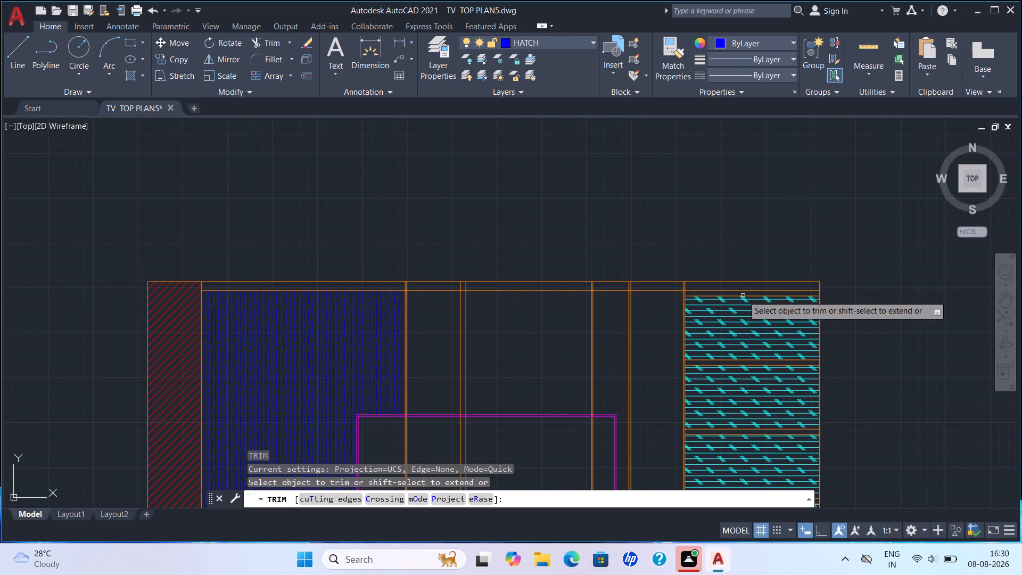
pyautogui.scroll(1, 737, 290)
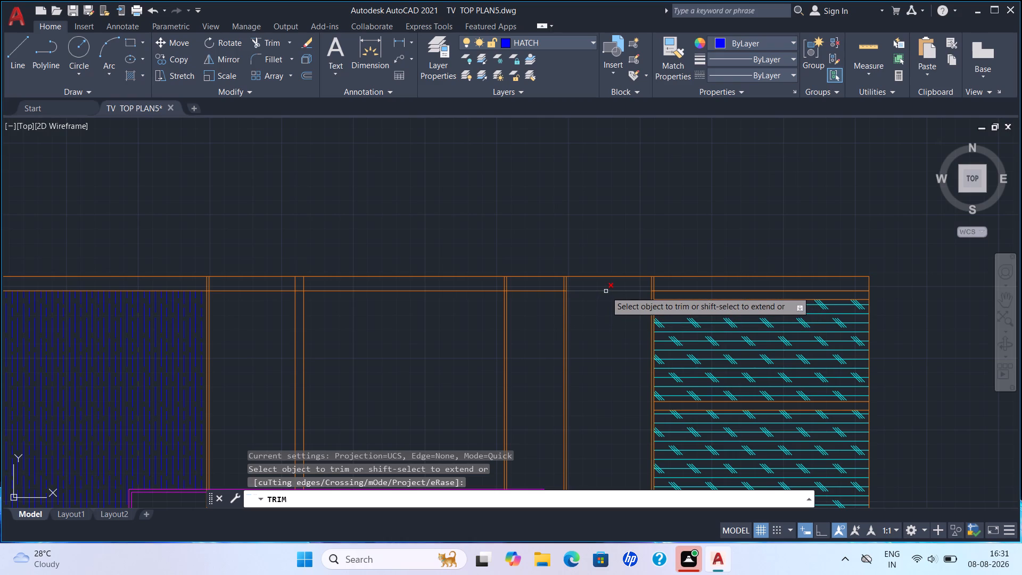
pyautogui.click(606, 291)
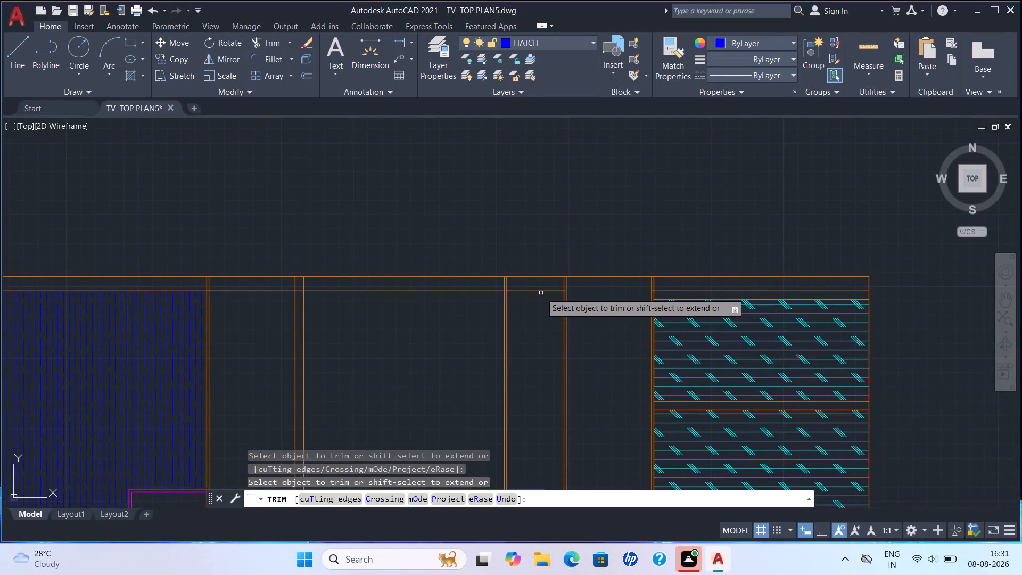
pyautogui.click(541, 293)
pyautogui.click(540, 293)
pyautogui.click(539, 292)
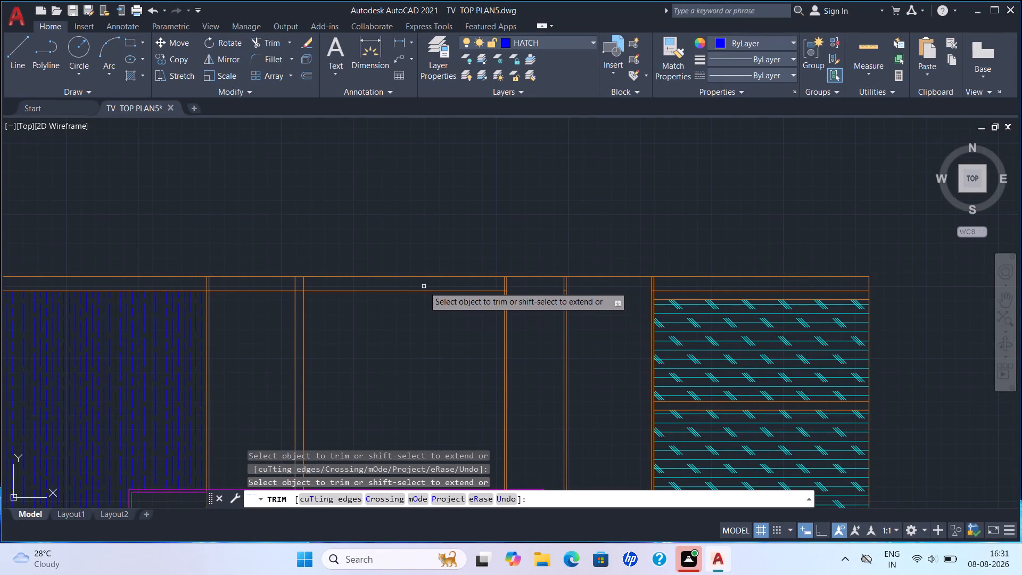
pyautogui.click(424, 290)
pyautogui.moveTo(232, 289); pyautogui.dragTo(233, 295)
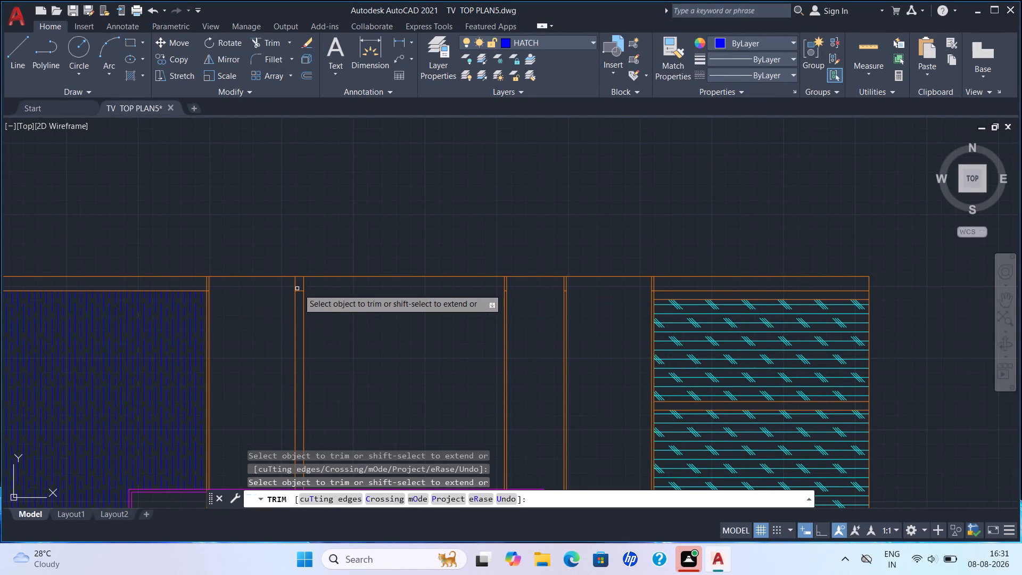
# Trim the leftover short horizontal pieces between the two narrow pairs of vertical lines nearest the cyan shelves.
pyautogui.scroll(5, 505, 293)
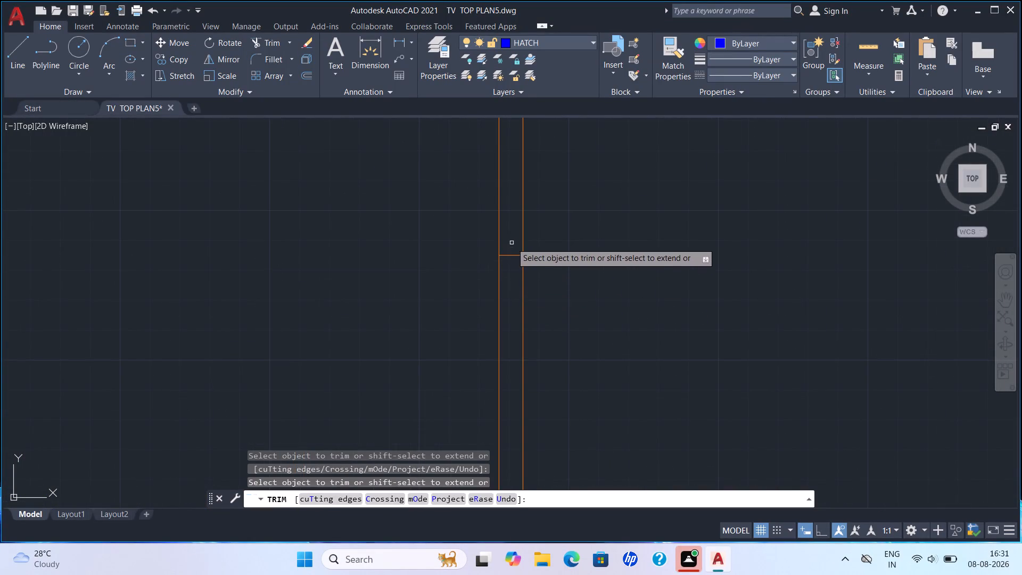
pyautogui.moveTo(469, 268); pyautogui.dragTo(57, 389, button='right')
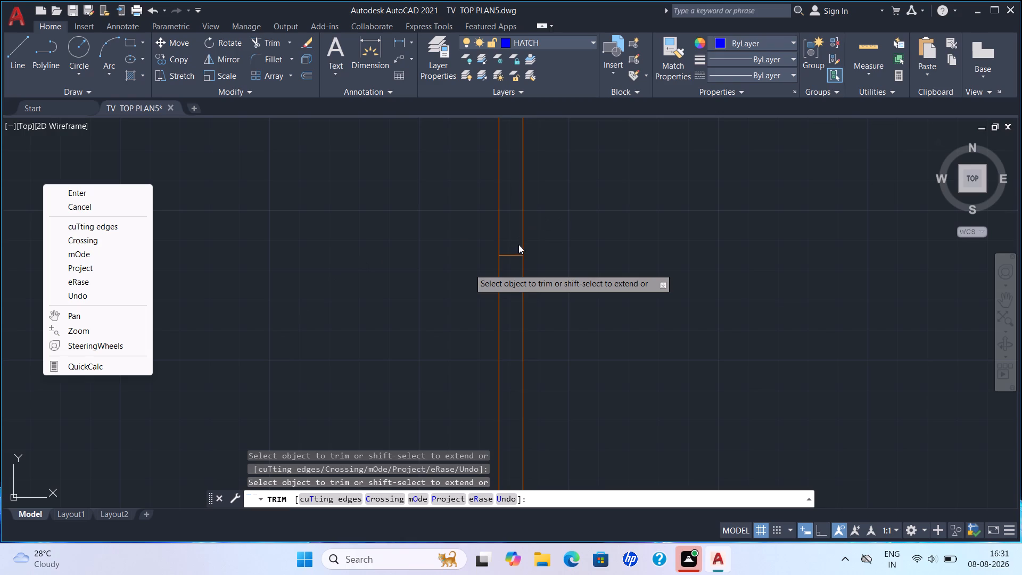
pyautogui.click(322, 267)
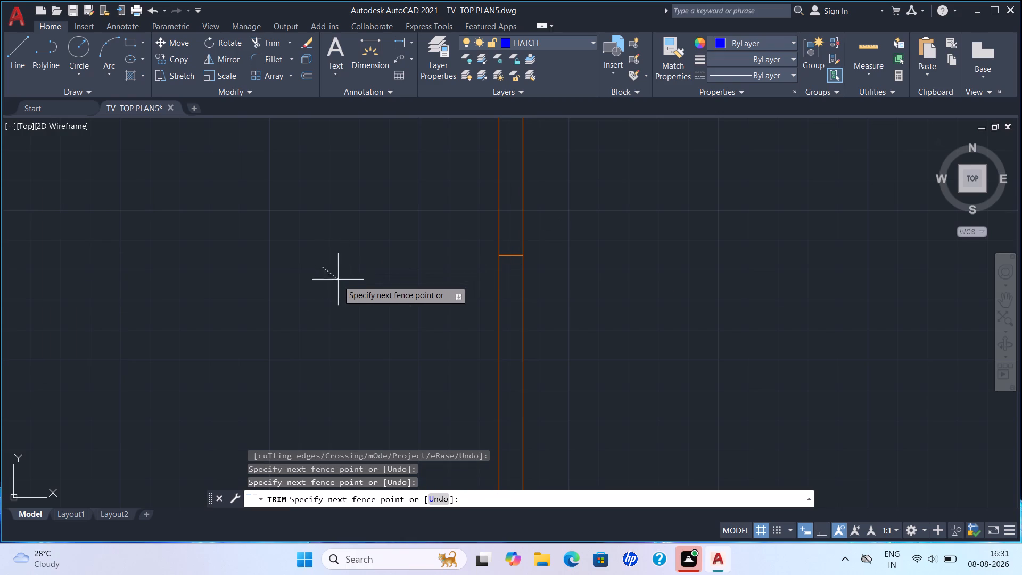
pyautogui.click(408, 277)
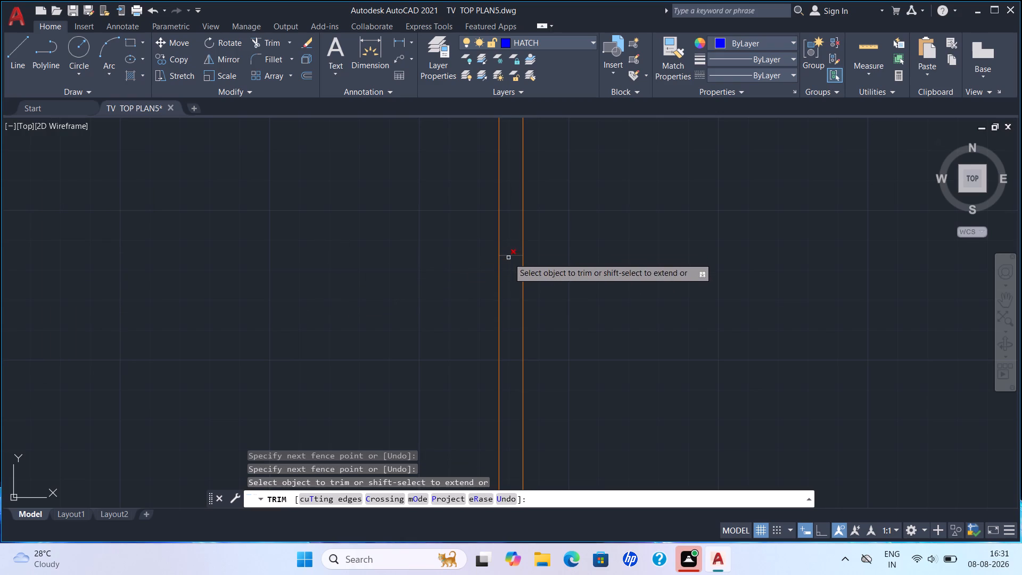
pyautogui.click(508, 258)
pyautogui.click(509, 254)
pyautogui.scroll(-3, 509, 259)
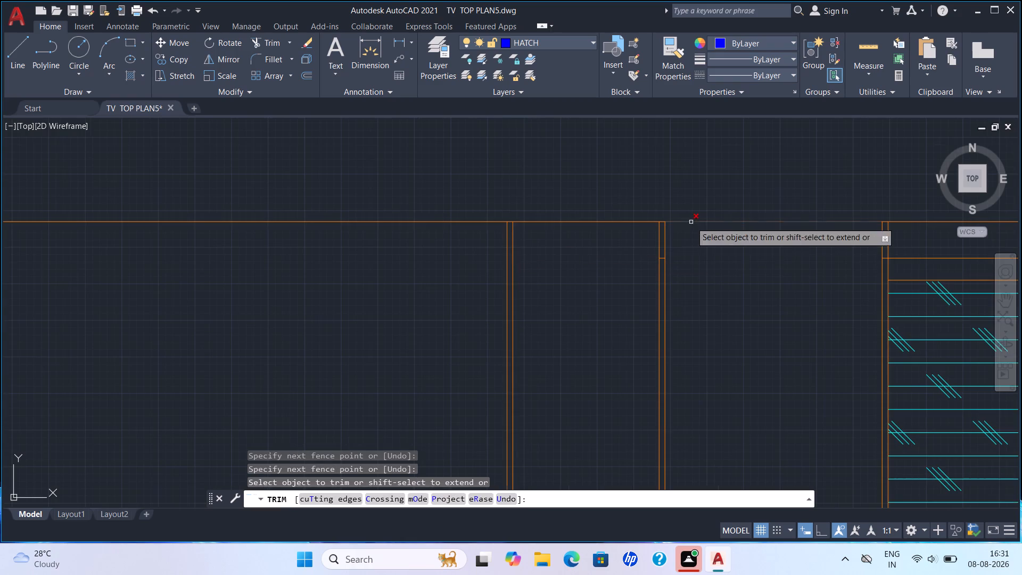
pyautogui.scroll(4, 666, 256)
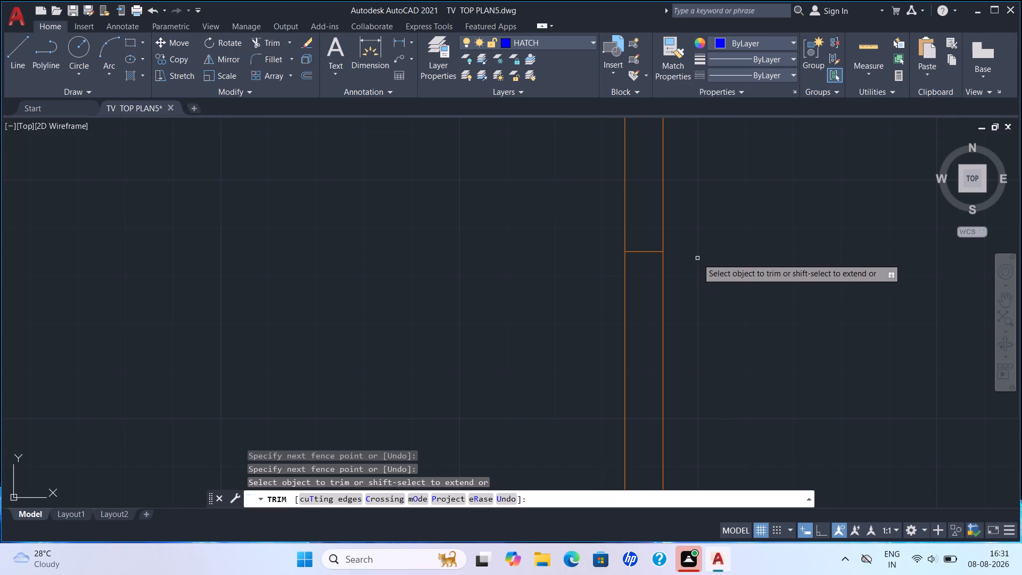
pyautogui.moveTo(641, 253); pyautogui.dragTo(641, 254)
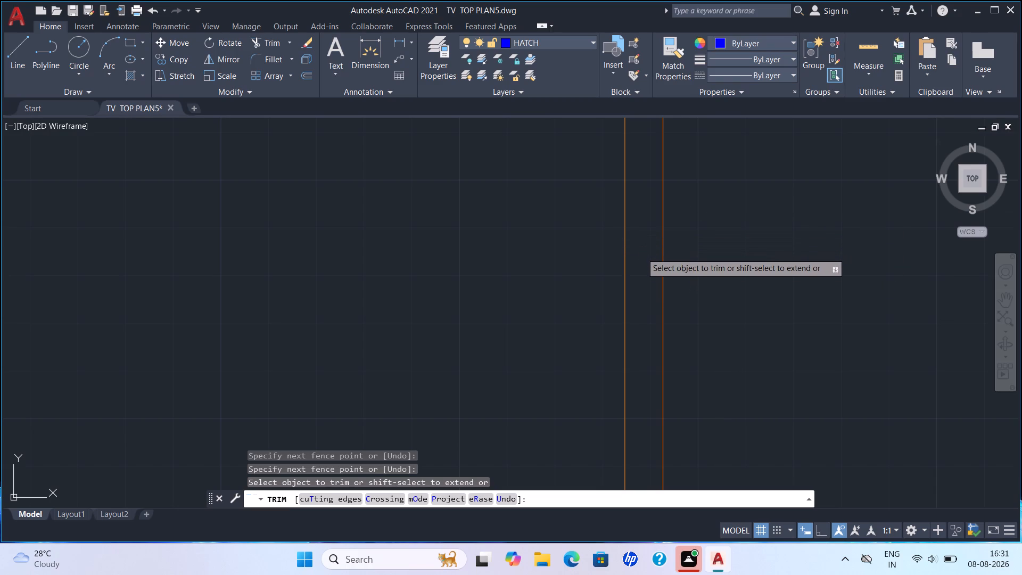
pyautogui.moveTo(641, 254); pyautogui.dragTo(641, 258)
pyautogui.scroll(-4, 642, 251)
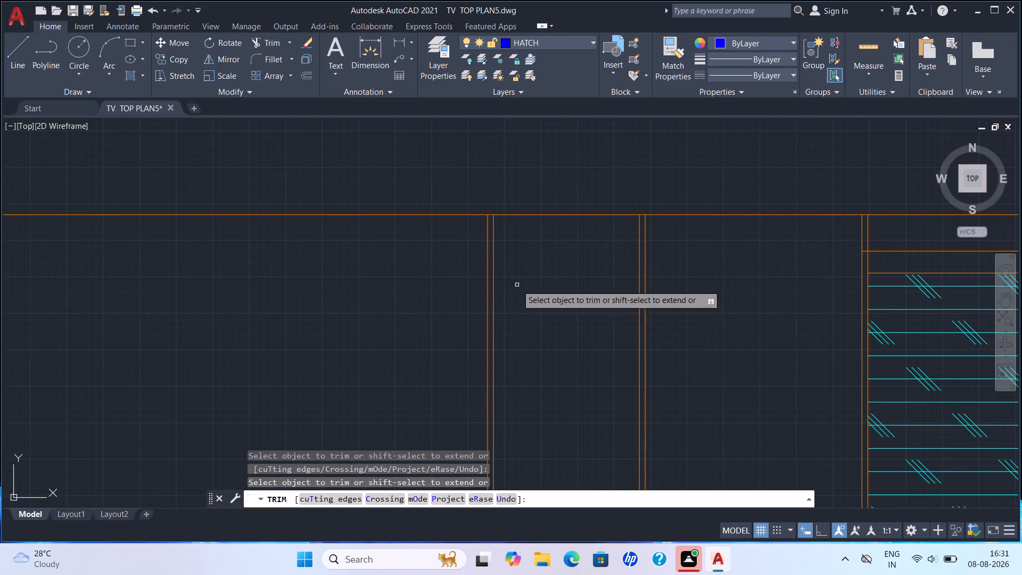
# Trim the leftover short horizontal piece between the wider pair of vertical lines, just below the elevation's top edge.
pyautogui.moveTo(275, 301); pyautogui.dragTo(481, 166, button='middle')
pyautogui.scroll(-1, 284, 304)
pyautogui.moveTo(294, 190); pyautogui.dragTo(295, 192, button='middle')
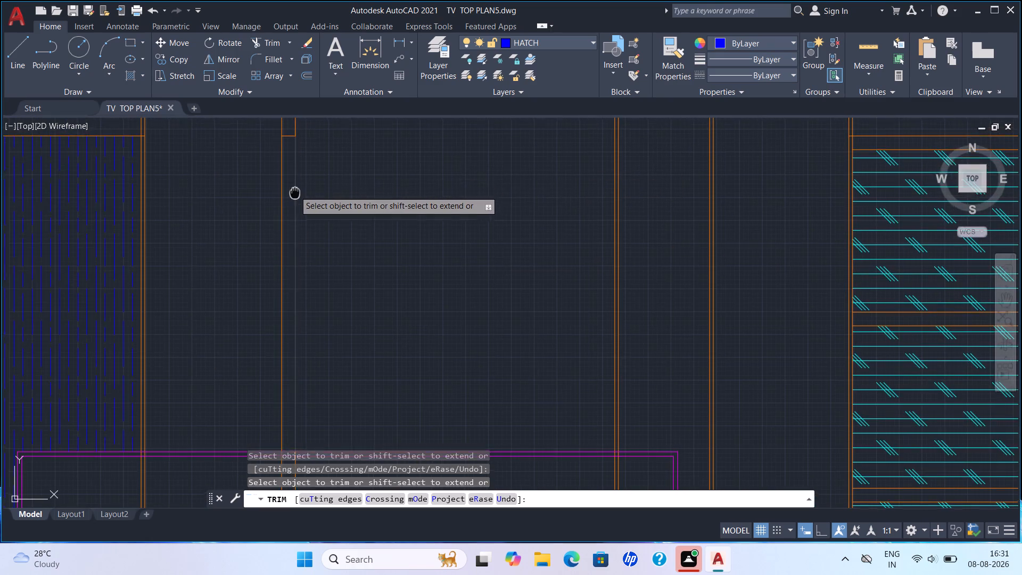
pyautogui.moveTo(295, 192); pyautogui.dragTo(393, 262, button='middle')
pyautogui.scroll(1, 326, 151)
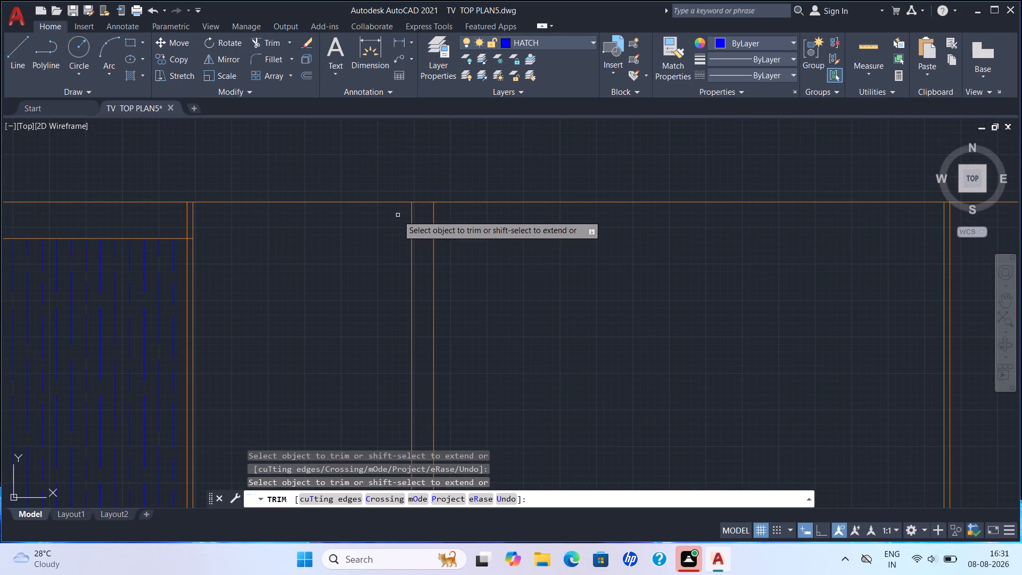
pyautogui.moveTo(425, 232); pyautogui.dragTo(424, 246)
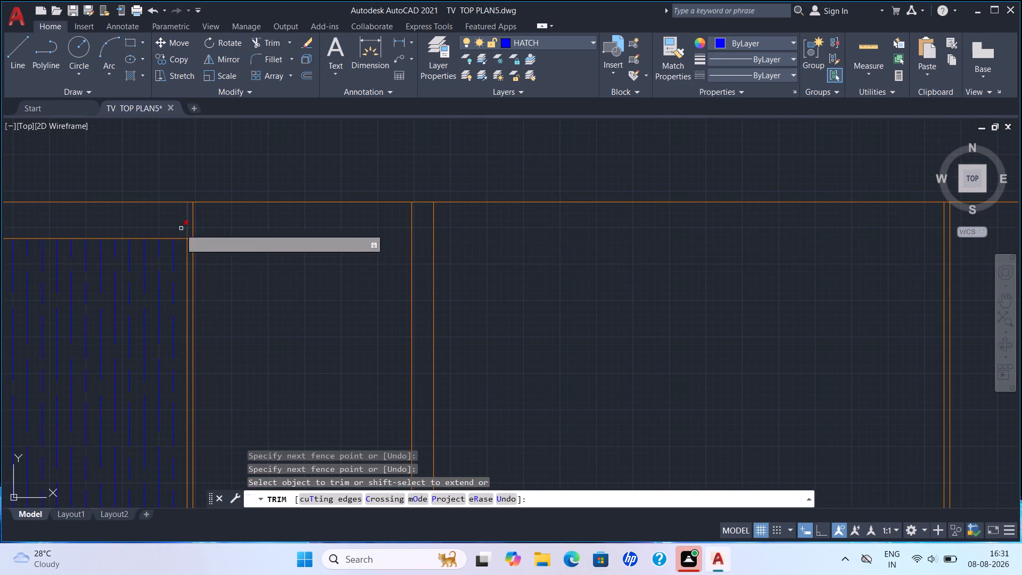
# Trim the ends of the paired vertical lines beside the blue panel where they extend above the panel's top line.
pyautogui.moveTo(189, 217); pyautogui.dragTo(231, 220)
pyautogui.moveTo(180, 218); pyautogui.dragTo(213, 221)
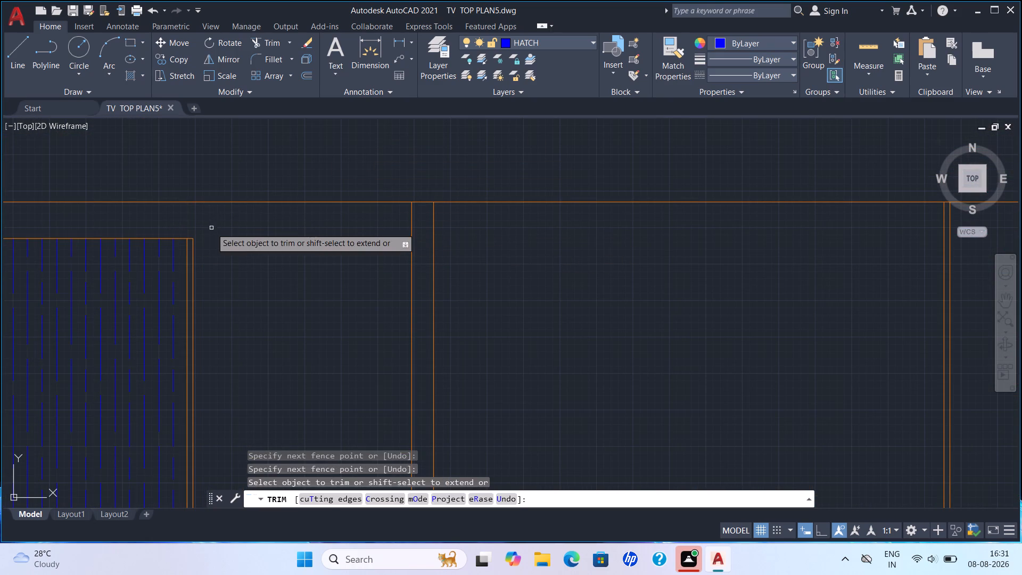
pyautogui.scroll(-1, 218, 242)
pyautogui.scroll(1, 219, 244)
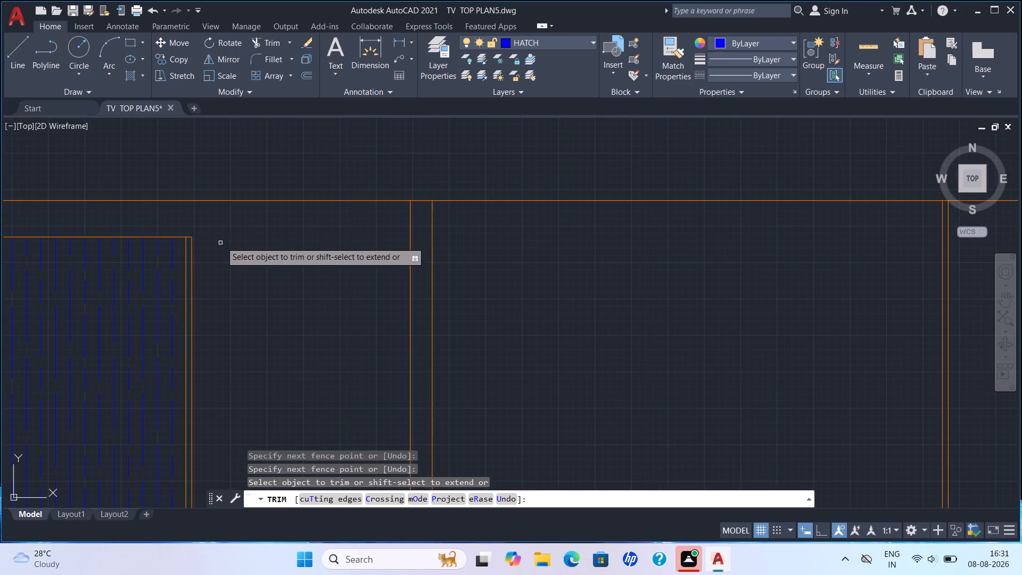
# Trim the blue panel's top line, including the short piece left between the paired vertical lines beside it.
pyautogui.click(147, 236)
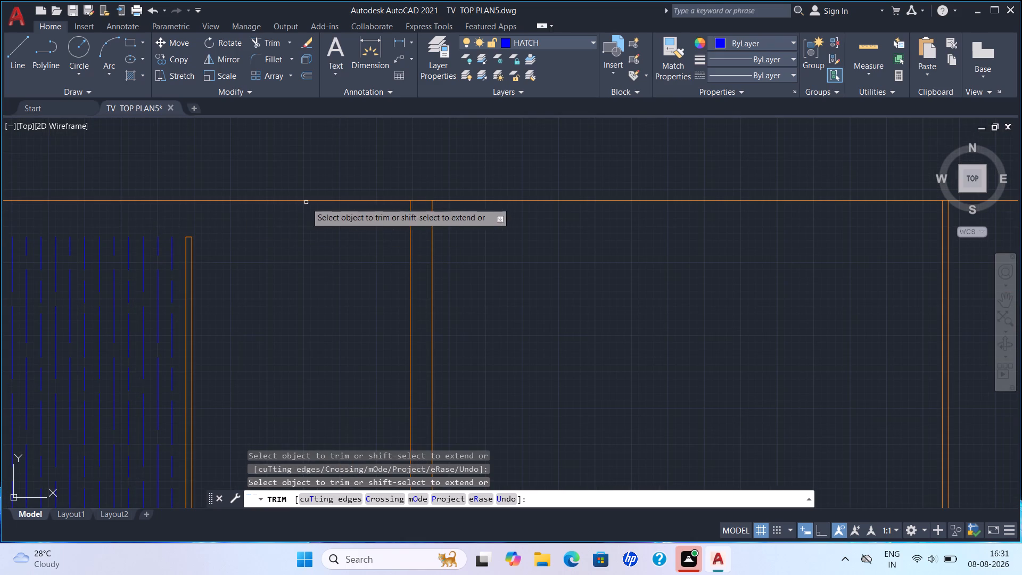
pyautogui.scroll(3, 190, 239)
pyautogui.moveTo(188, 227); pyautogui.dragTo(186, 243)
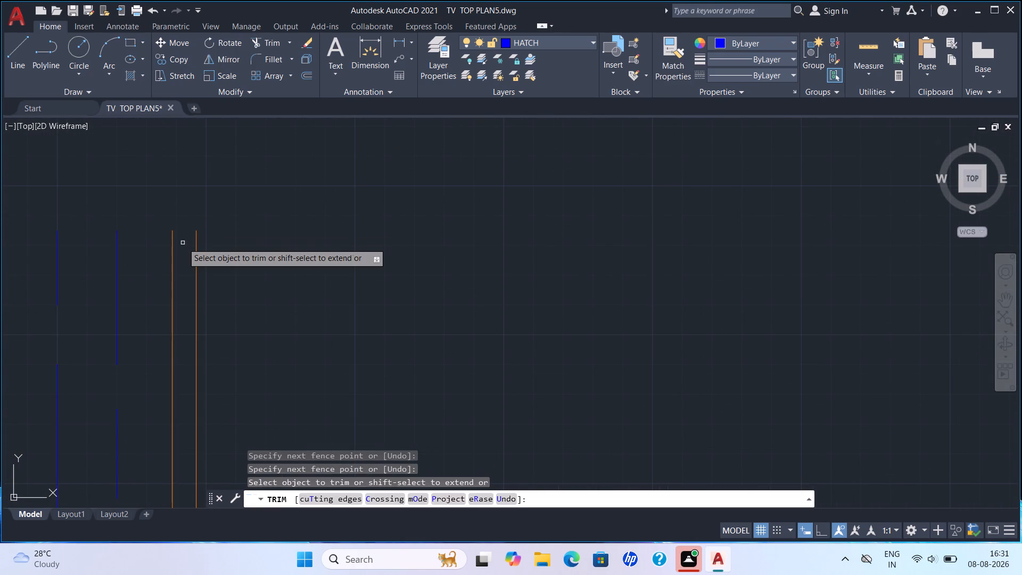
pyautogui.press('Escape')
# Extend the two paired vertical lines beside the blue panel up to the elevation's top edge.
pyautogui.write('ex')
pyautogui.click(334, 244)
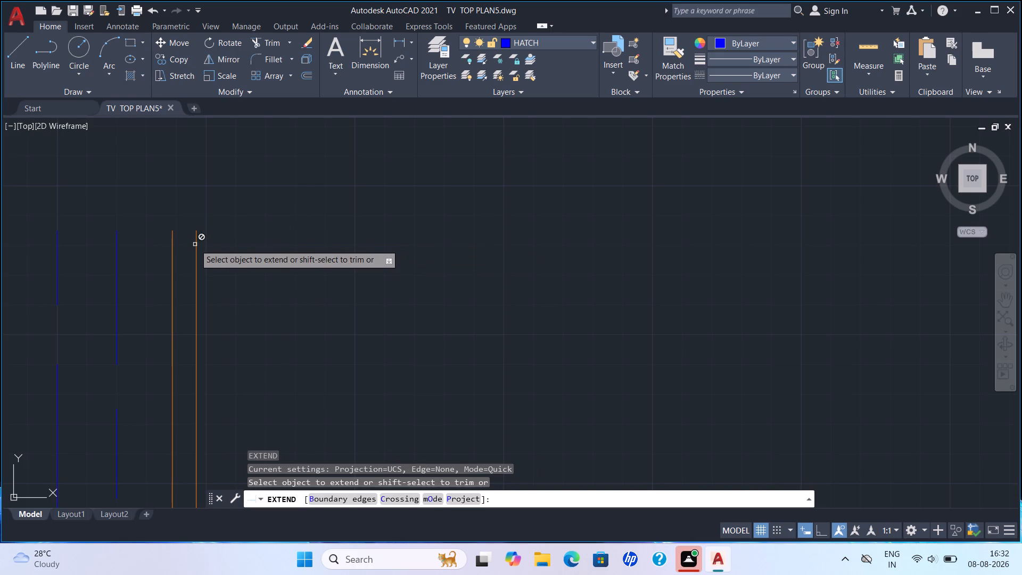
pyautogui.scroll(-3, 218, 230)
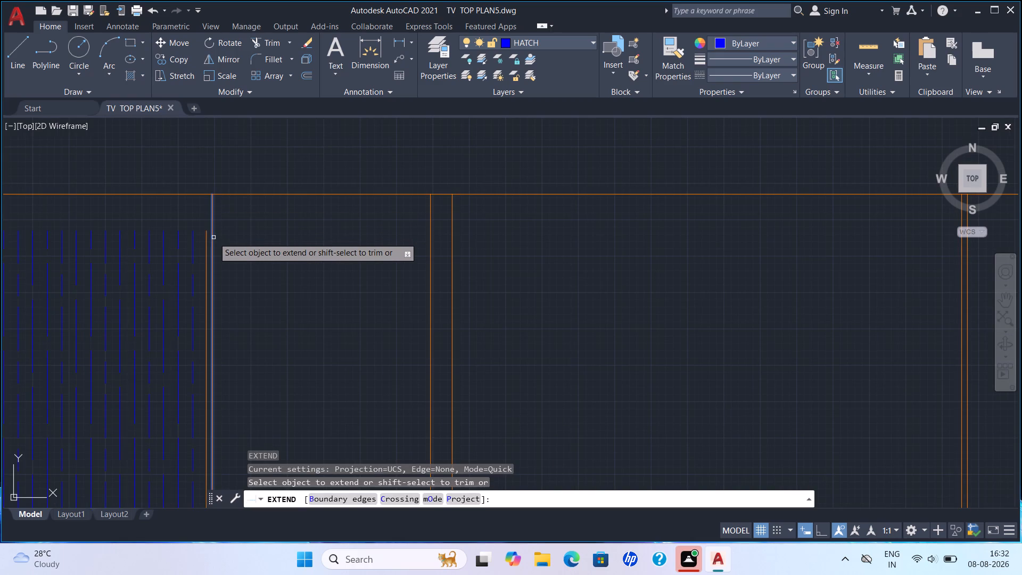
pyautogui.click(213, 237)
pyautogui.click(208, 237)
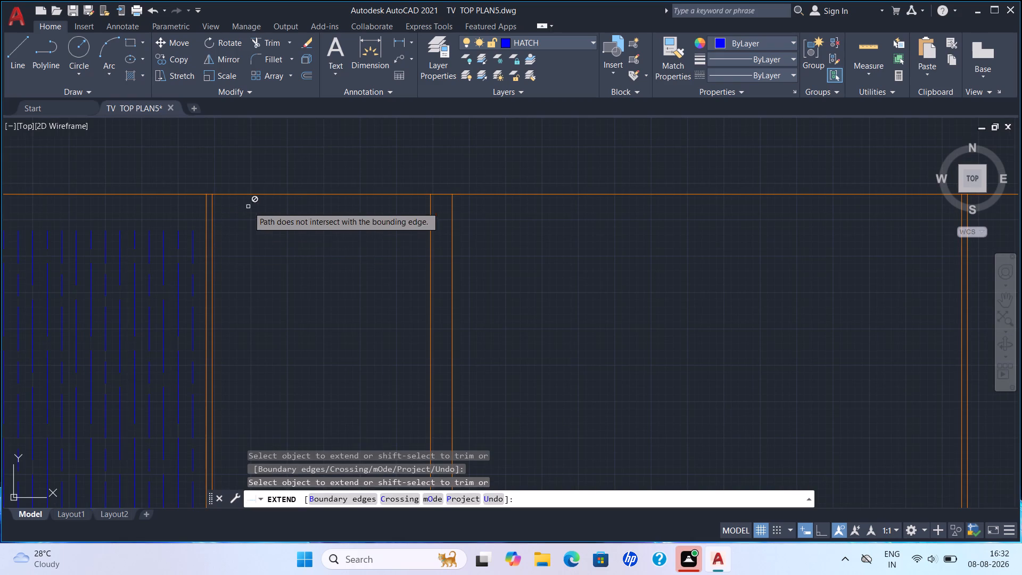
pyautogui.press('Escape')
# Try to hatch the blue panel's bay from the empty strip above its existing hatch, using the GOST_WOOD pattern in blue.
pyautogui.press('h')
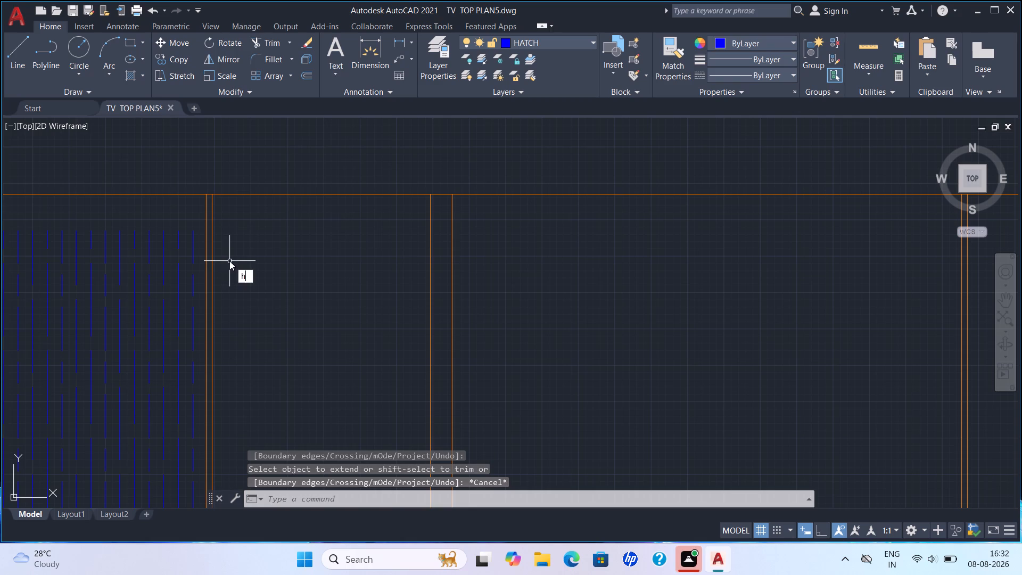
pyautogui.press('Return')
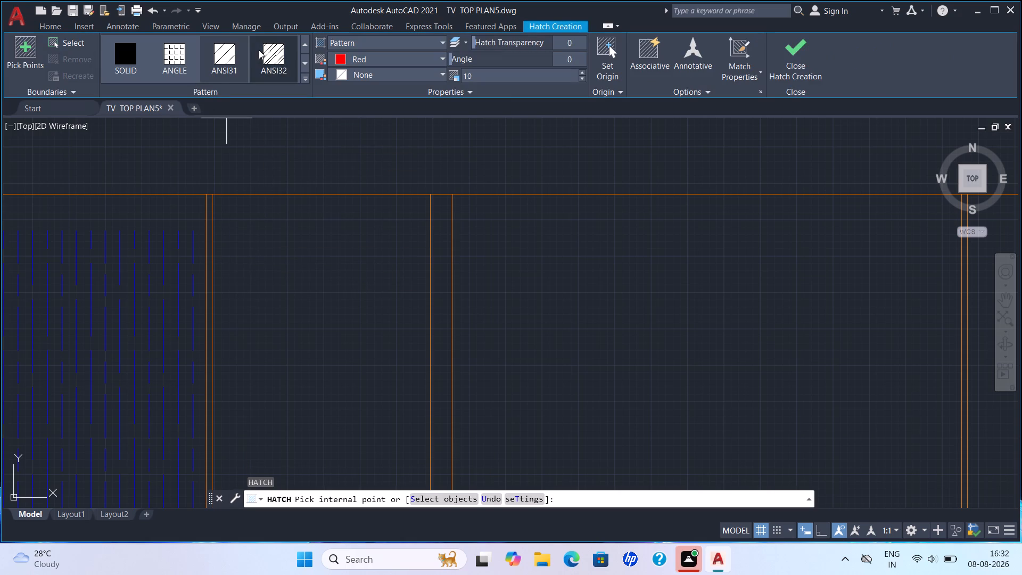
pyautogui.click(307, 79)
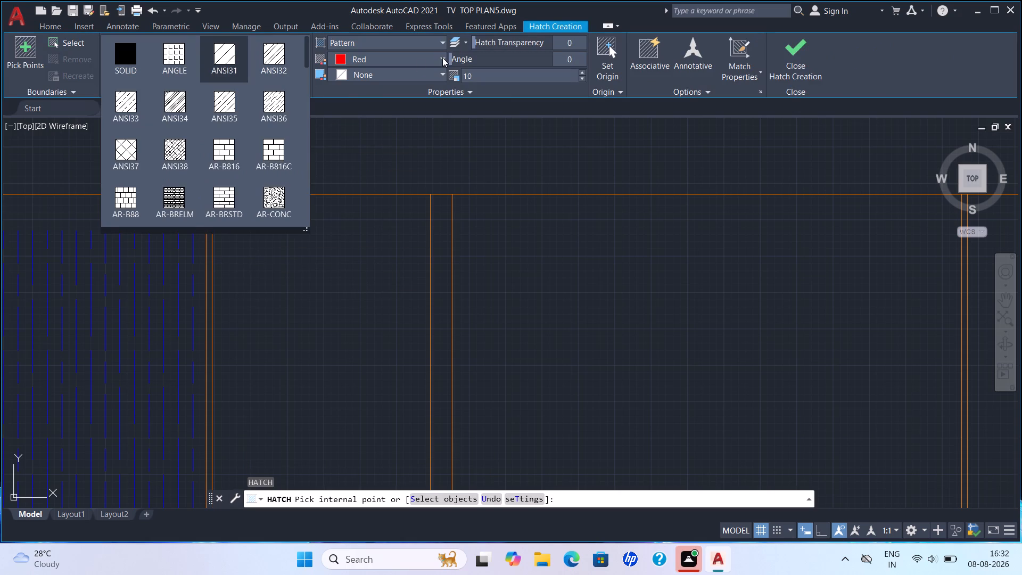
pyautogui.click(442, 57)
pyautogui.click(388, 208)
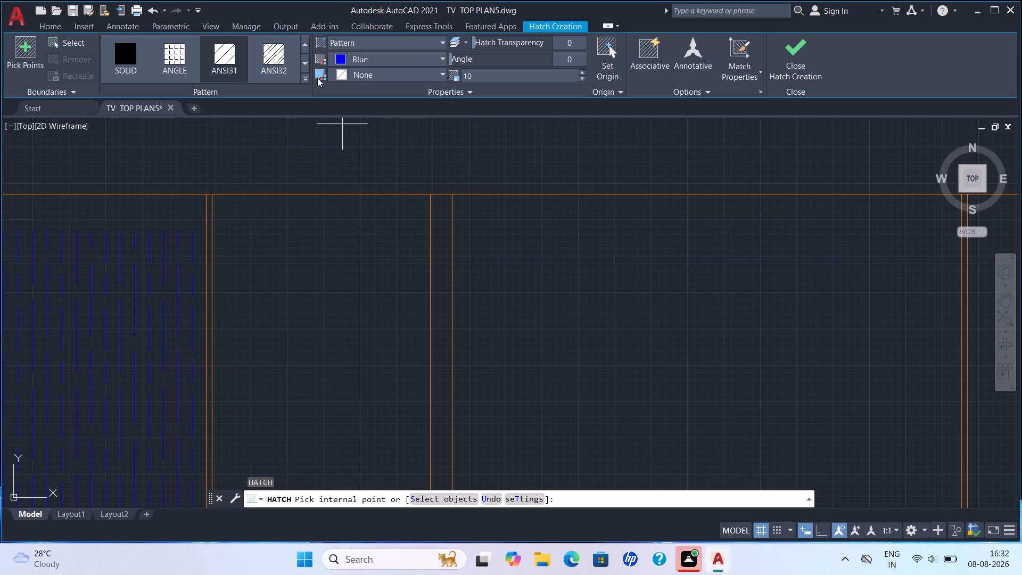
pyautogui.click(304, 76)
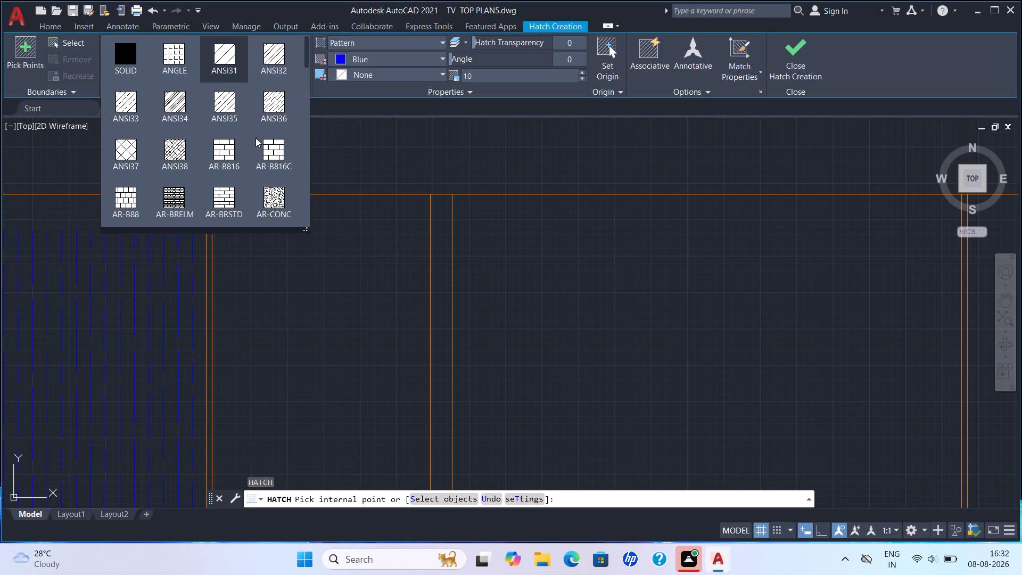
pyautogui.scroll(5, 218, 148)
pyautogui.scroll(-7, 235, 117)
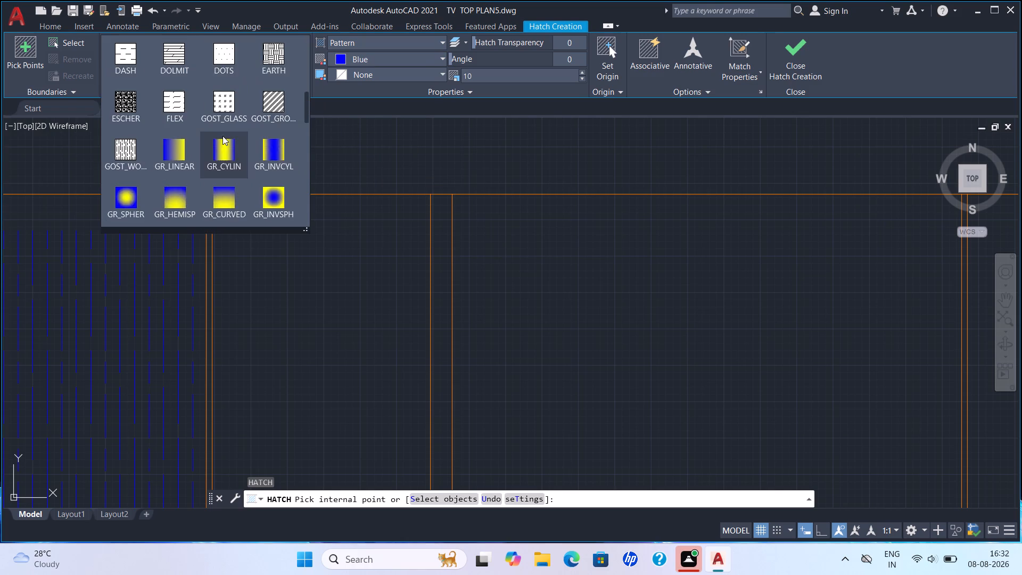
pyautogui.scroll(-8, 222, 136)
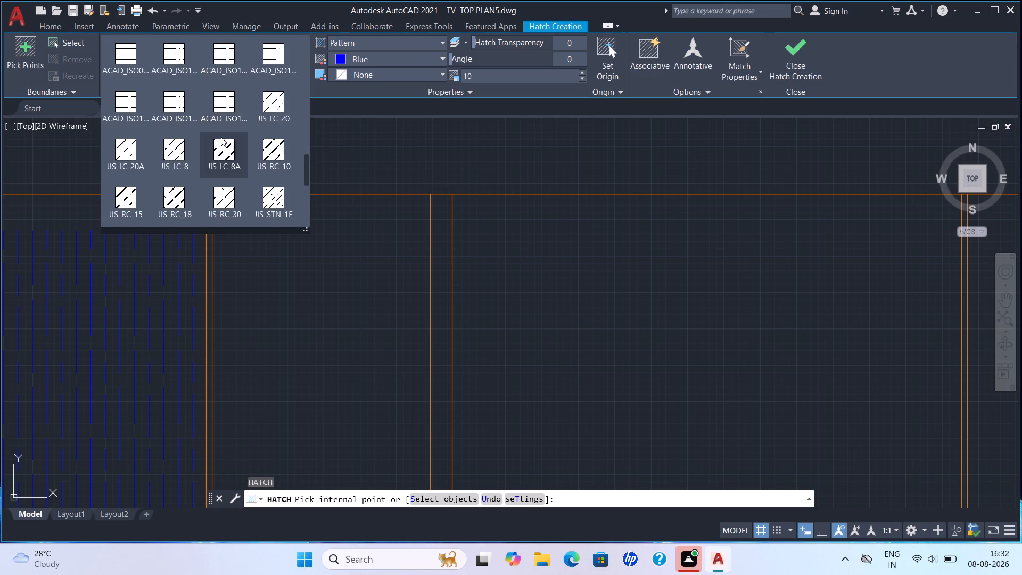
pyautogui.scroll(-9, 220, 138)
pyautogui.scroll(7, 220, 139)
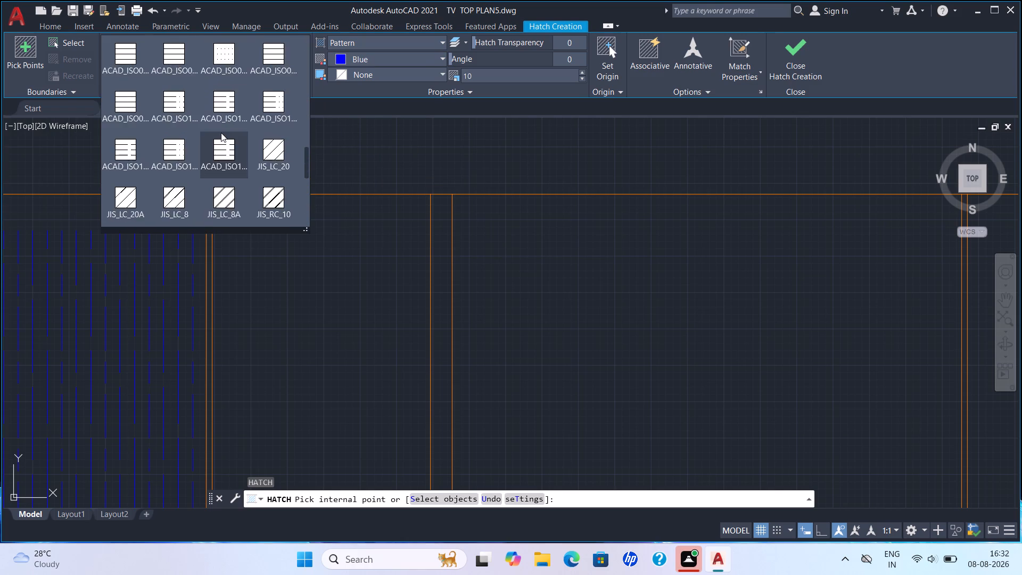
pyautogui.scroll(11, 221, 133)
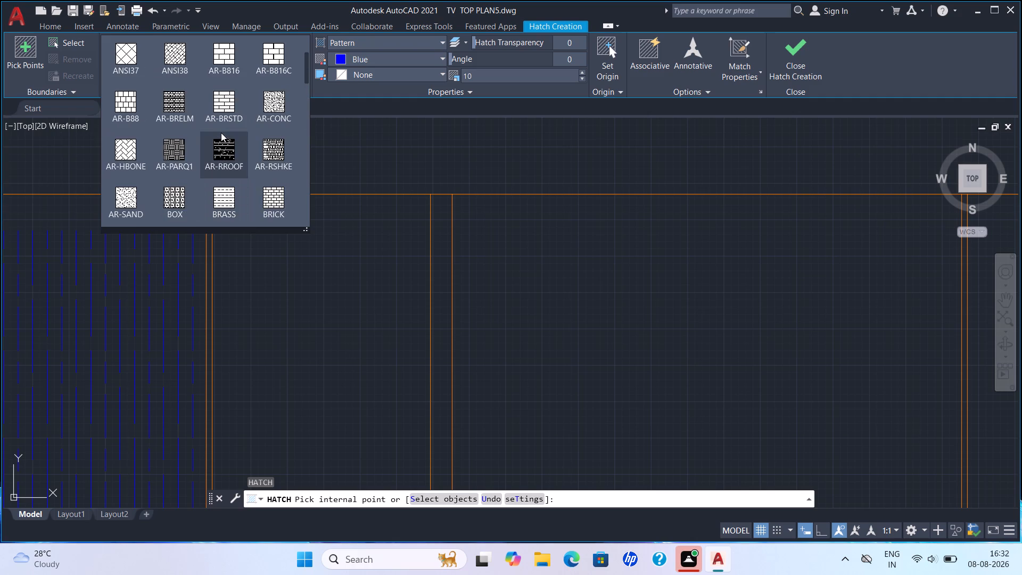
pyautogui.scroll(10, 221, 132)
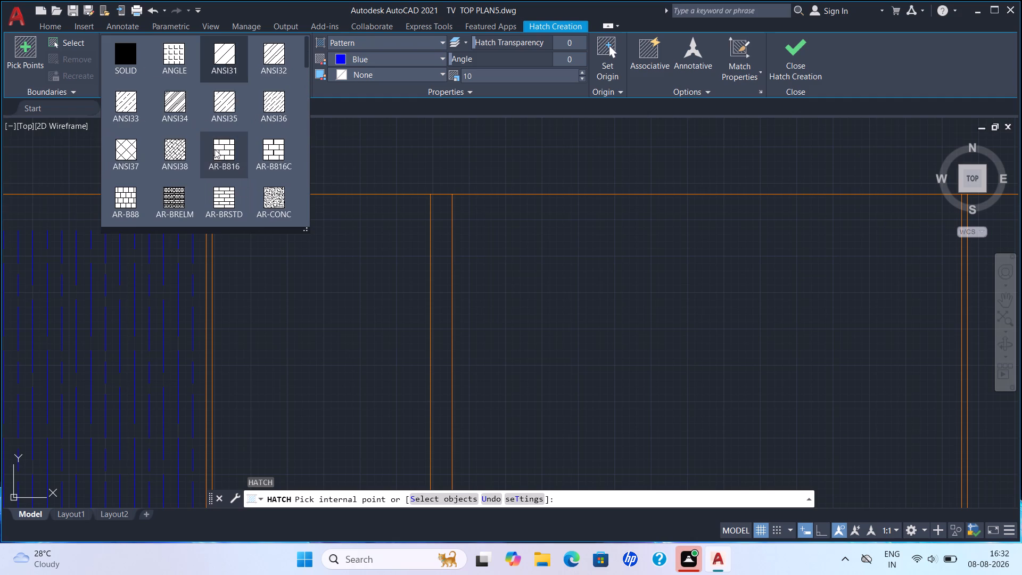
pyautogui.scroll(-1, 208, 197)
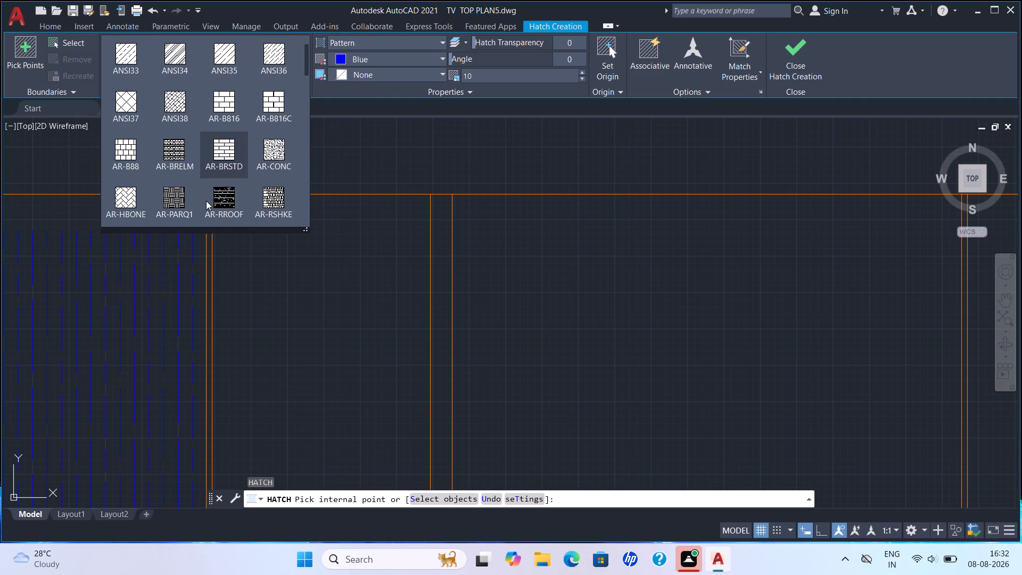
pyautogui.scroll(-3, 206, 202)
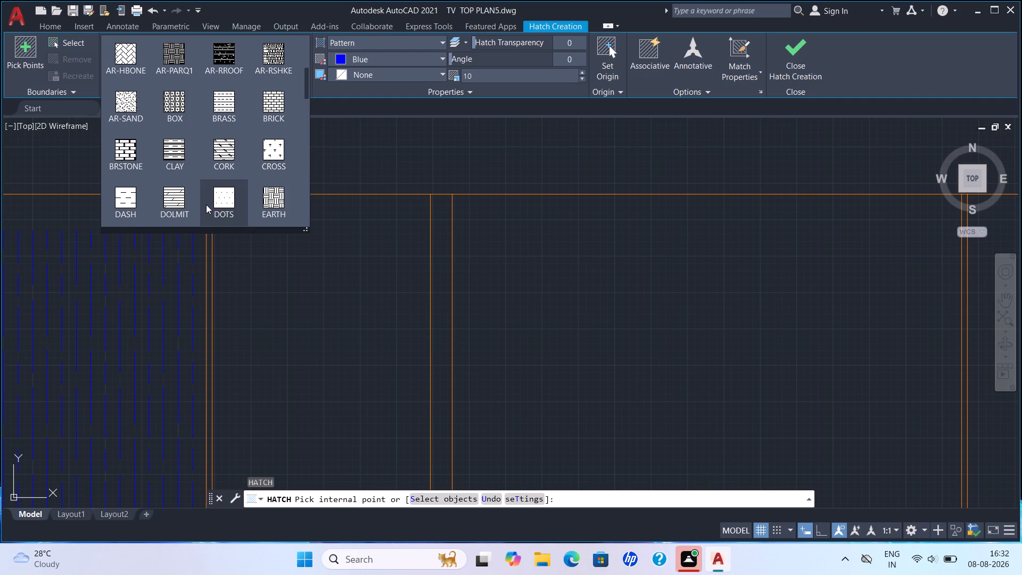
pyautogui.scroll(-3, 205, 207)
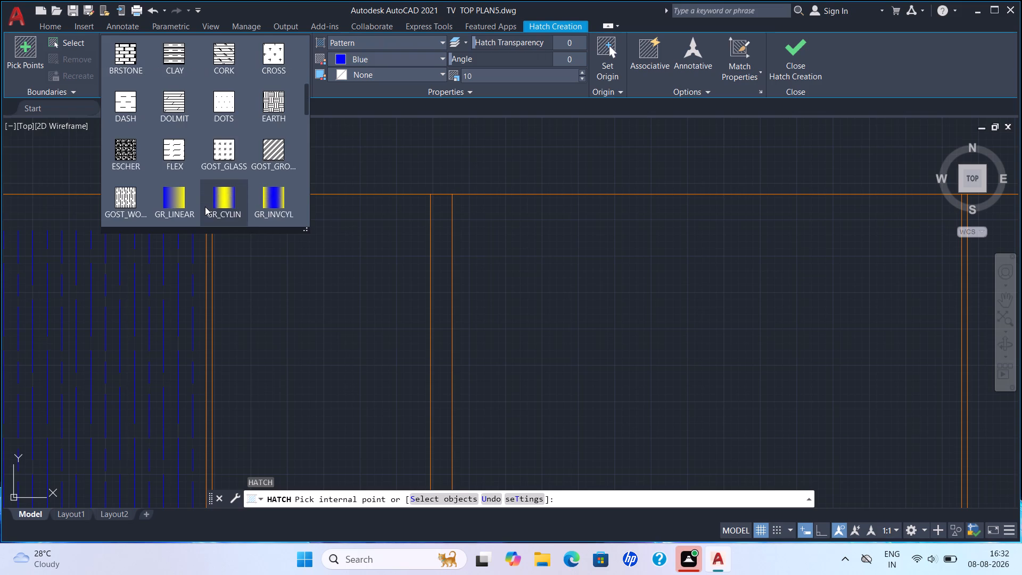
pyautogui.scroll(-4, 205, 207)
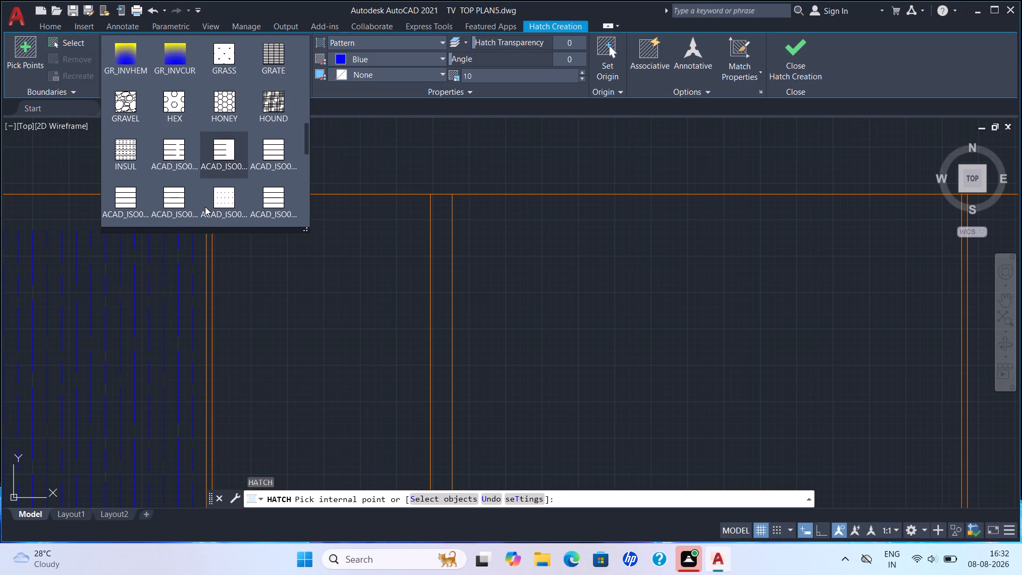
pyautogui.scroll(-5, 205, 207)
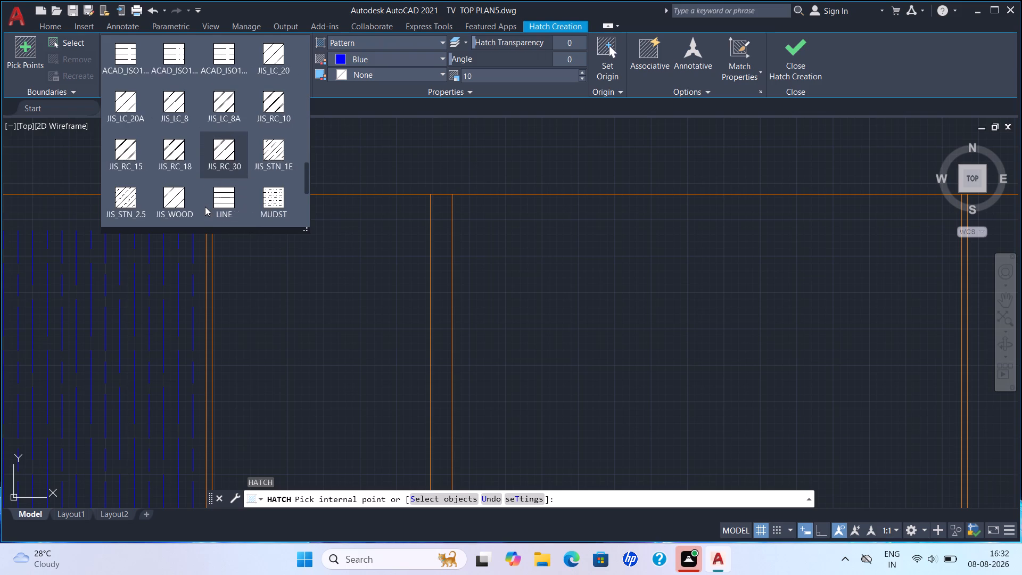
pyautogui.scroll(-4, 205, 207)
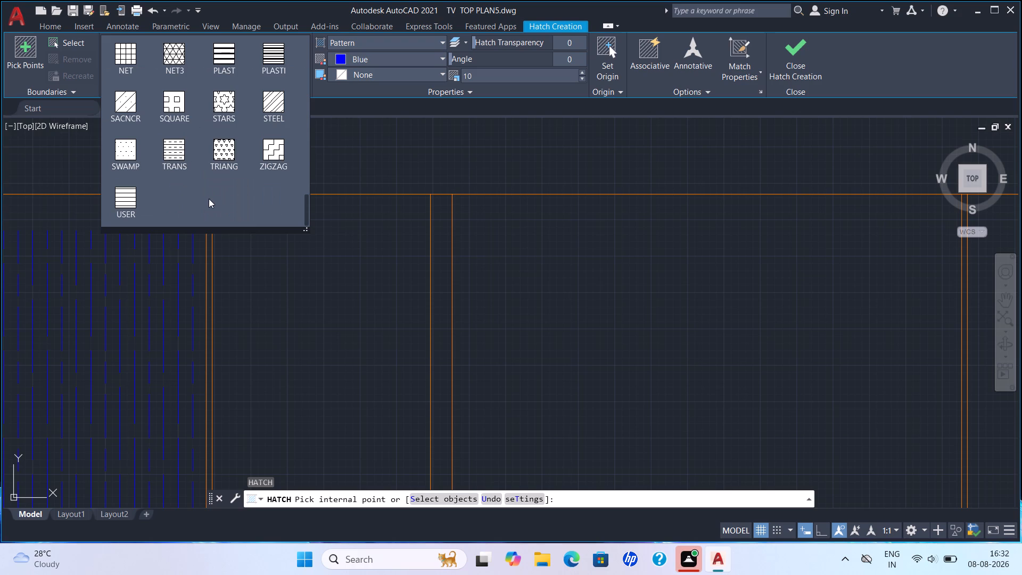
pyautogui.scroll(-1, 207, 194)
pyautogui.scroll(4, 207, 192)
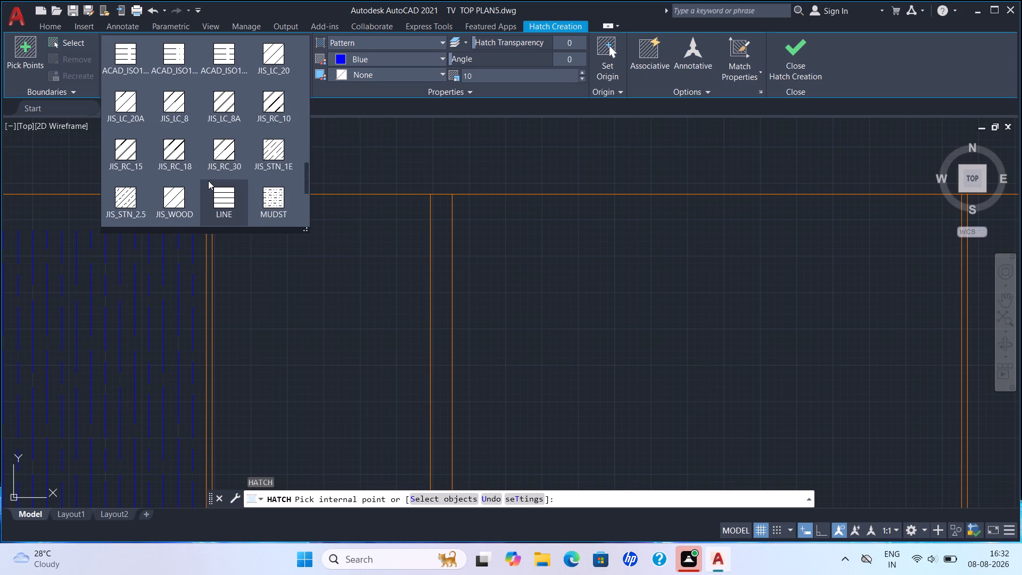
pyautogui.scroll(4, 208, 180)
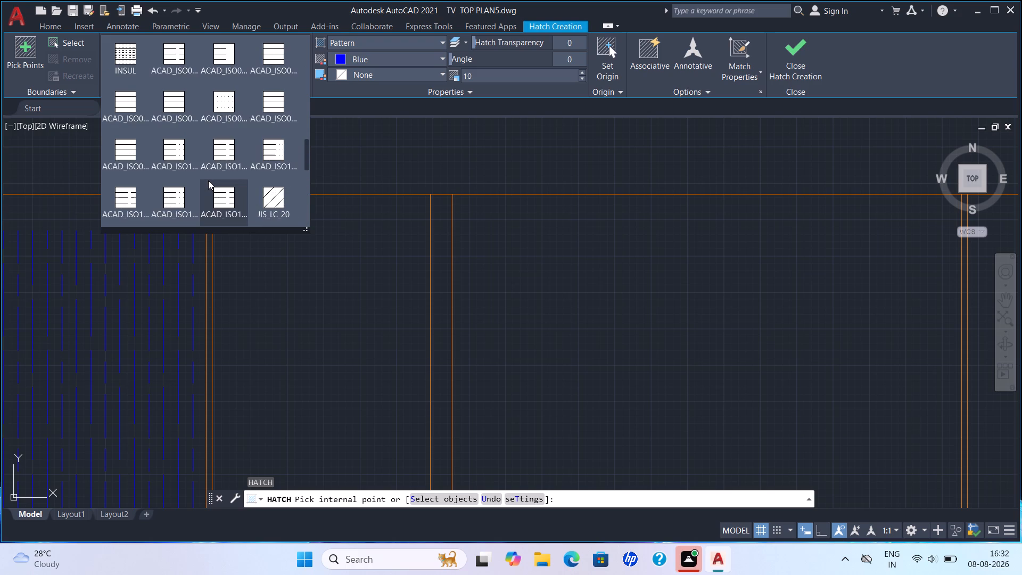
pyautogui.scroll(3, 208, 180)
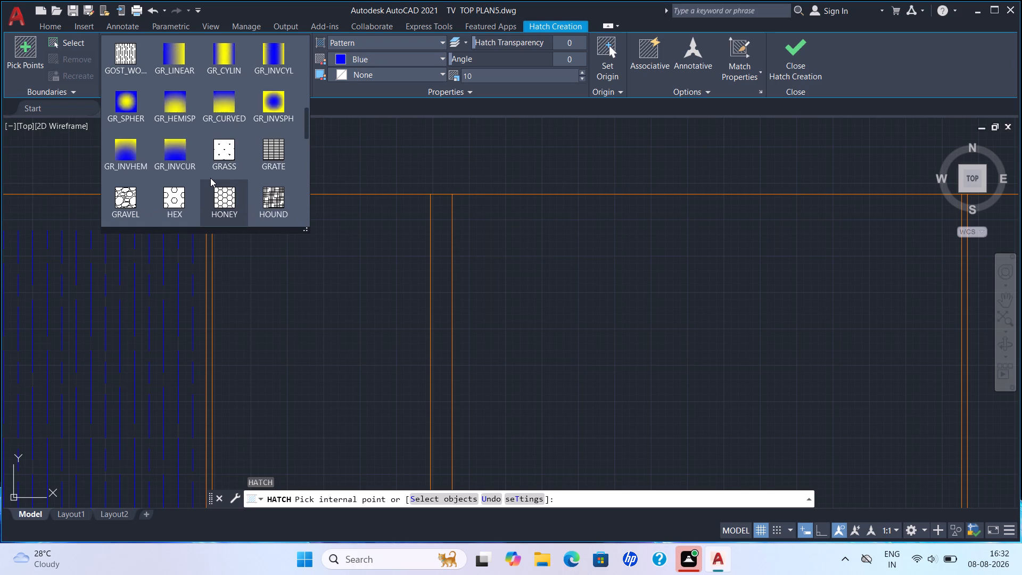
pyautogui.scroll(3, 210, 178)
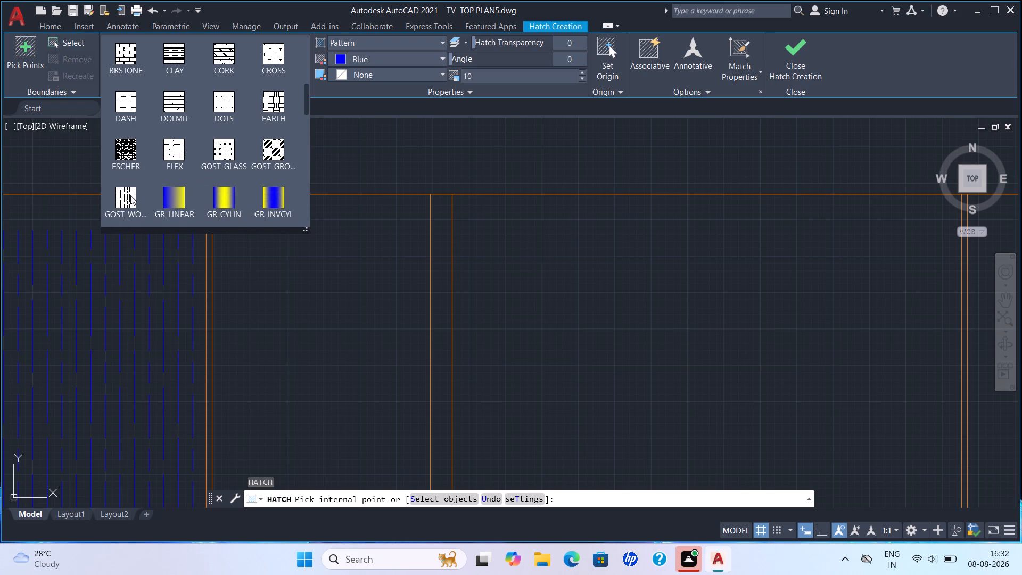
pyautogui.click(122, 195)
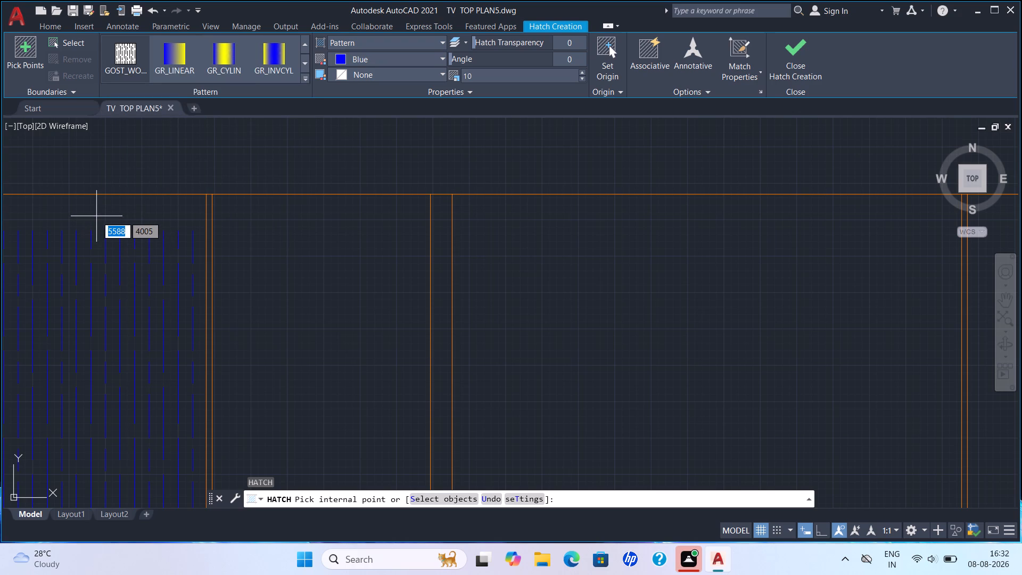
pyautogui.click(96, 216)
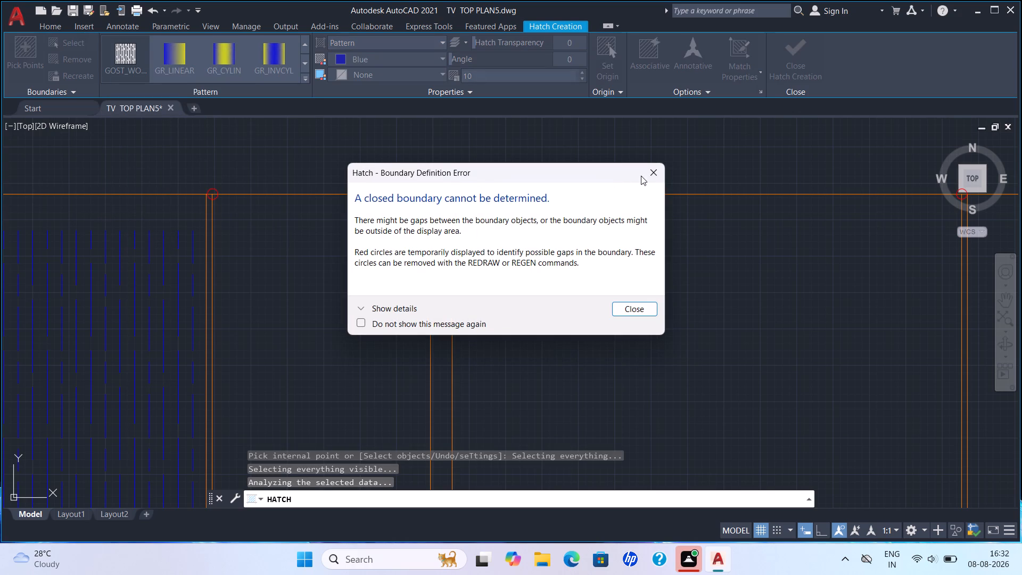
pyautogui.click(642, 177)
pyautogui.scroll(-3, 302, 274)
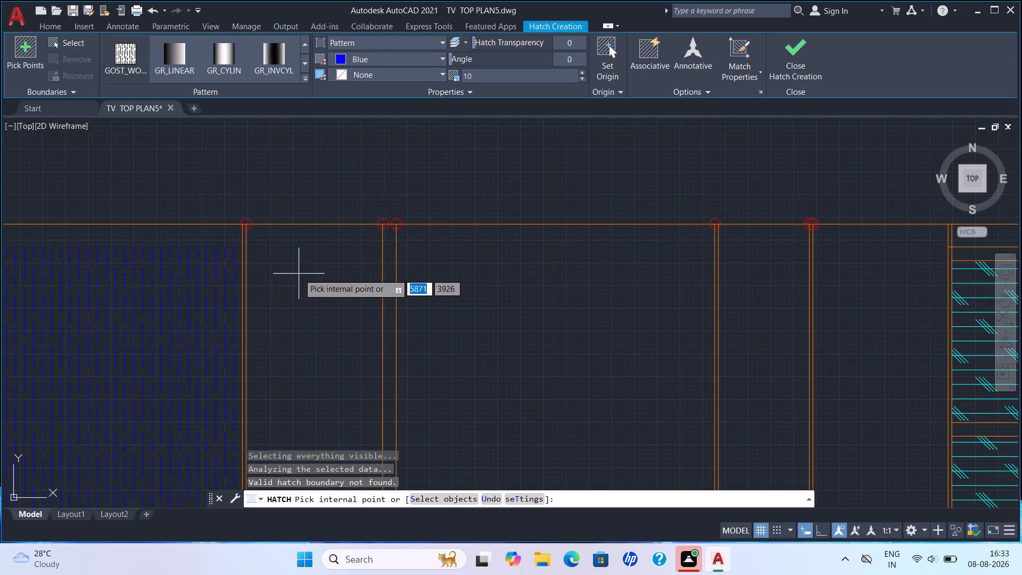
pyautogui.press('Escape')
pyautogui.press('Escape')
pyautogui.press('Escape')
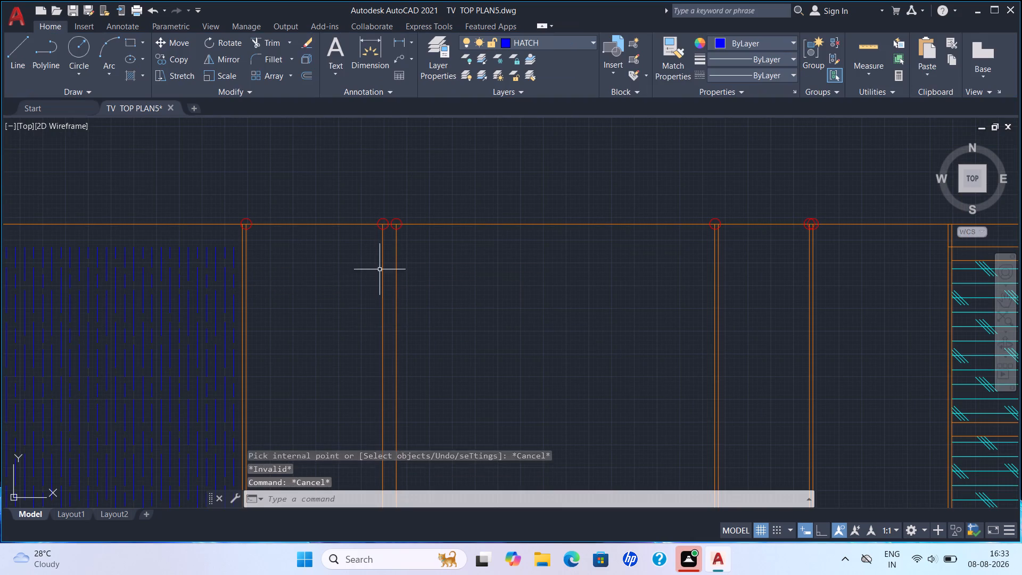
# Delete the blue dashed hatch from the bay beside the red-hatched column.
pyautogui.moveTo(294, 276); pyautogui.dragTo(342, 220, button='middle')
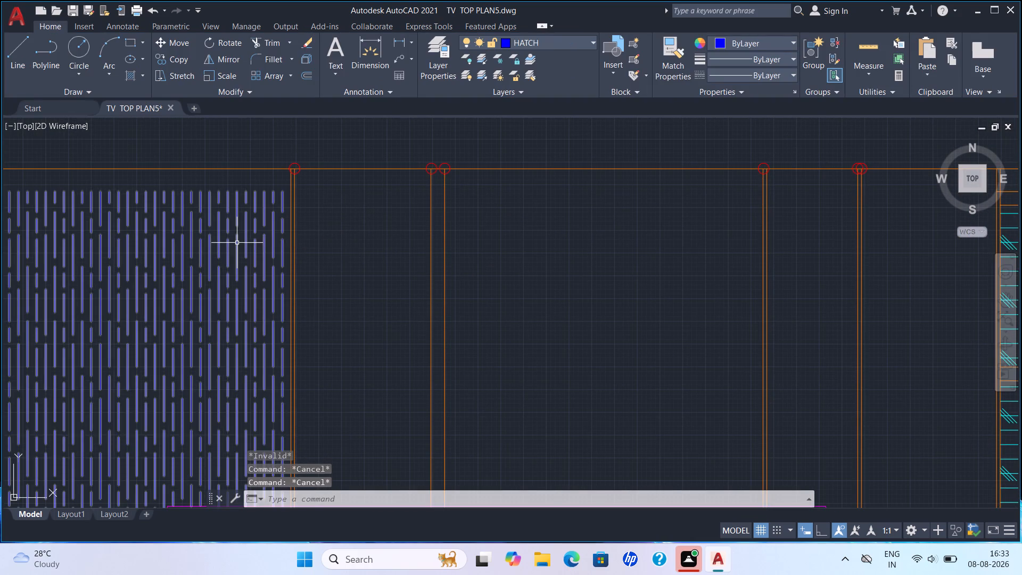
pyautogui.click(236, 243)
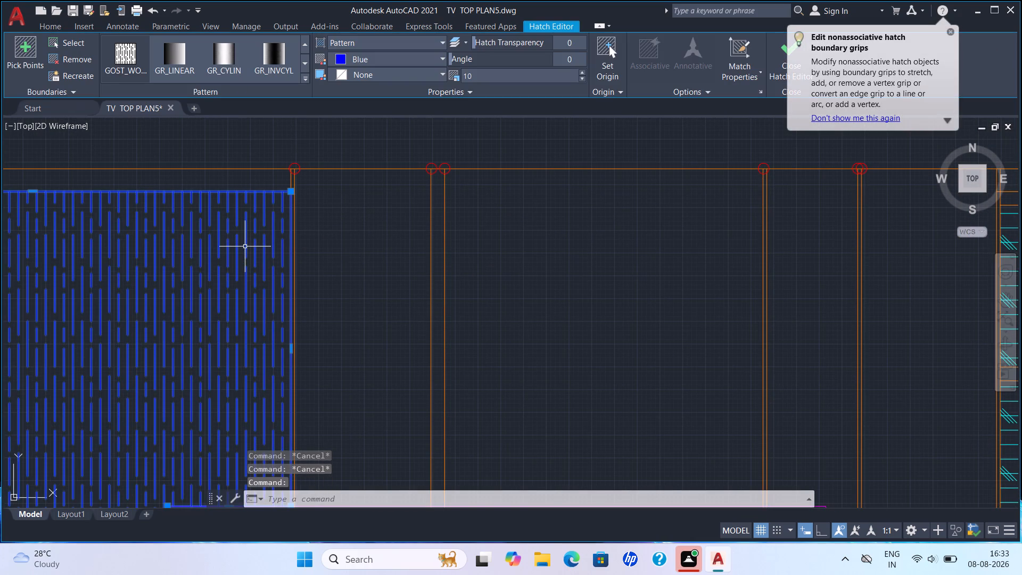
pyautogui.press('Delete')
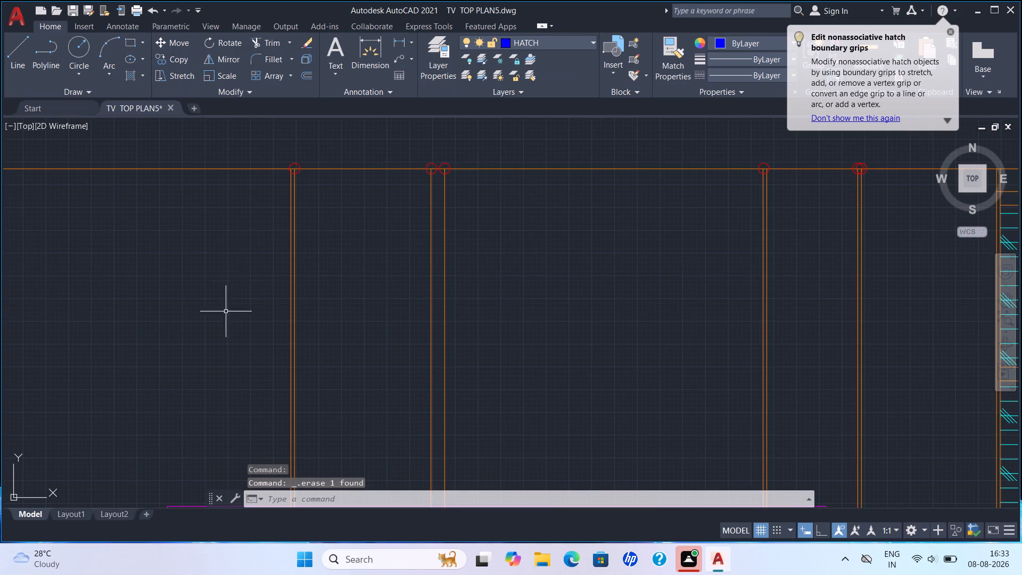
pyautogui.scroll(-3, 221, 316)
pyautogui.moveTo(201, 317); pyautogui.dragTo(290, 165, button='middle')
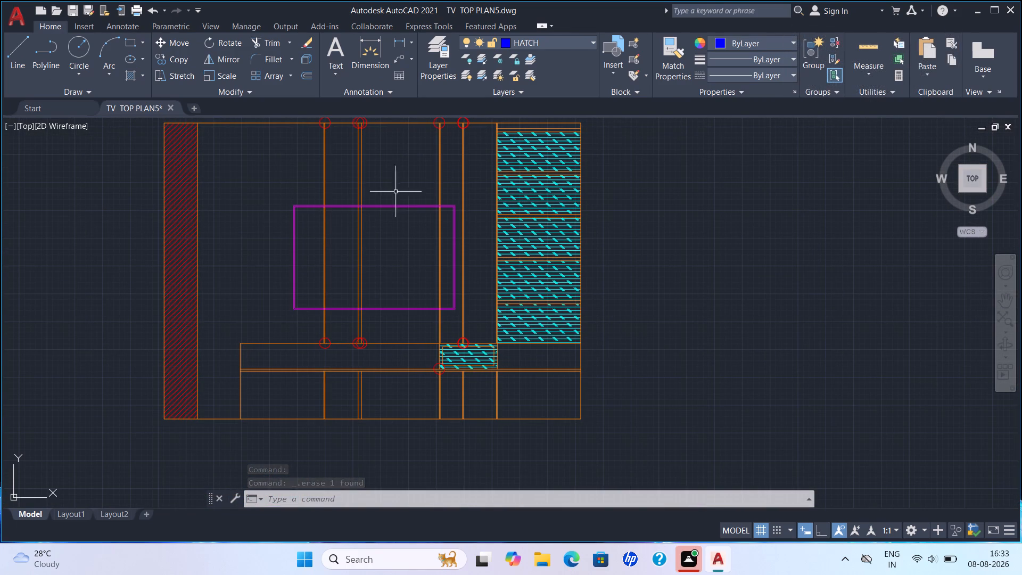
pyautogui.press('Escape')
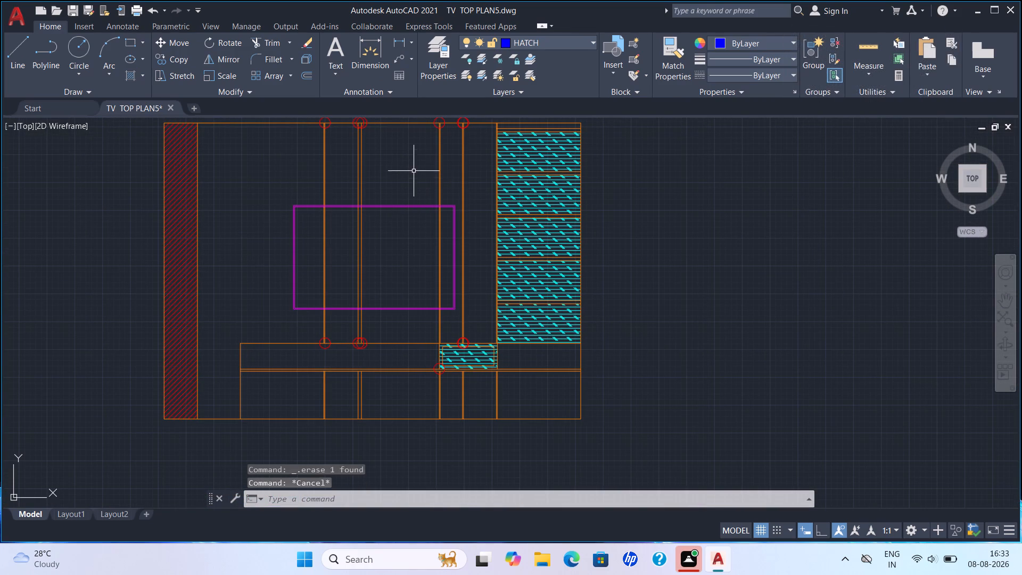
pyautogui.press('Escape')
pyautogui.press('Escape')
pyautogui.press('Escape')
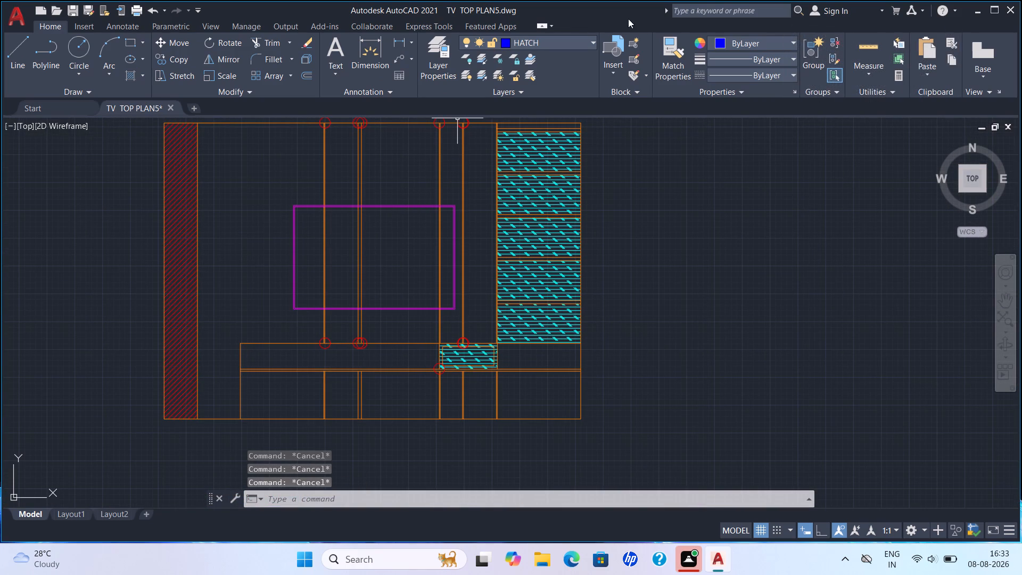
# Hatch the bay beside the red-hatched column and the horizontal band on both sides of the cyan box with blue GOST_WOOD at scale 10.
pyautogui.press('h')
pyautogui.press('Return')
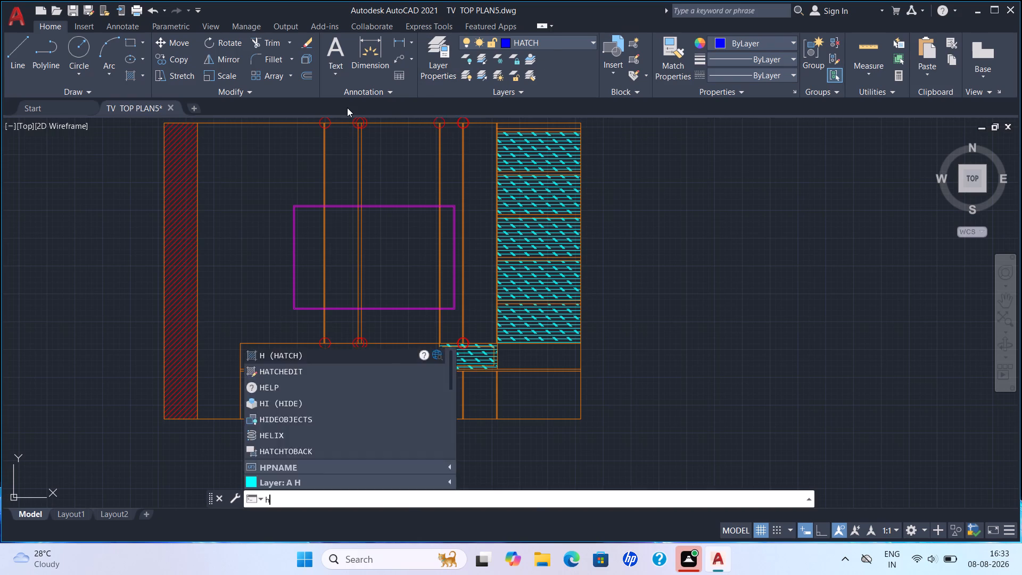
pyautogui.click(128, 58)
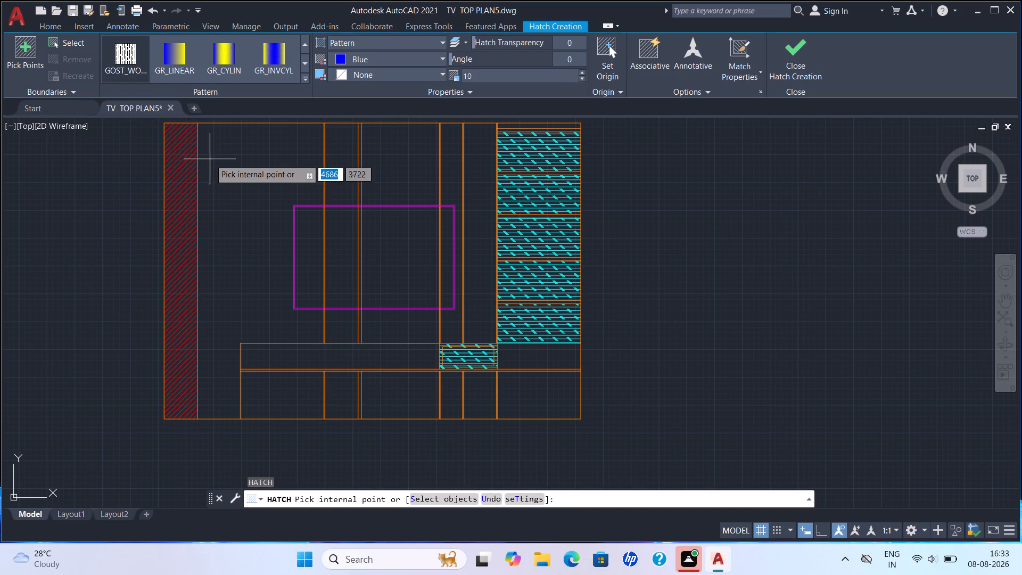
pyautogui.click(234, 192)
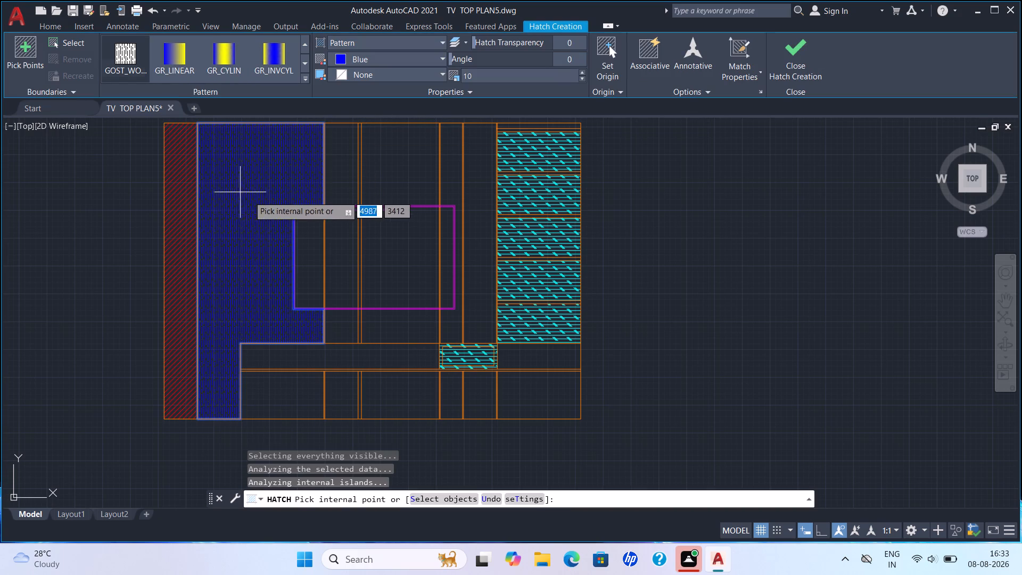
pyautogui.click(392, 356)
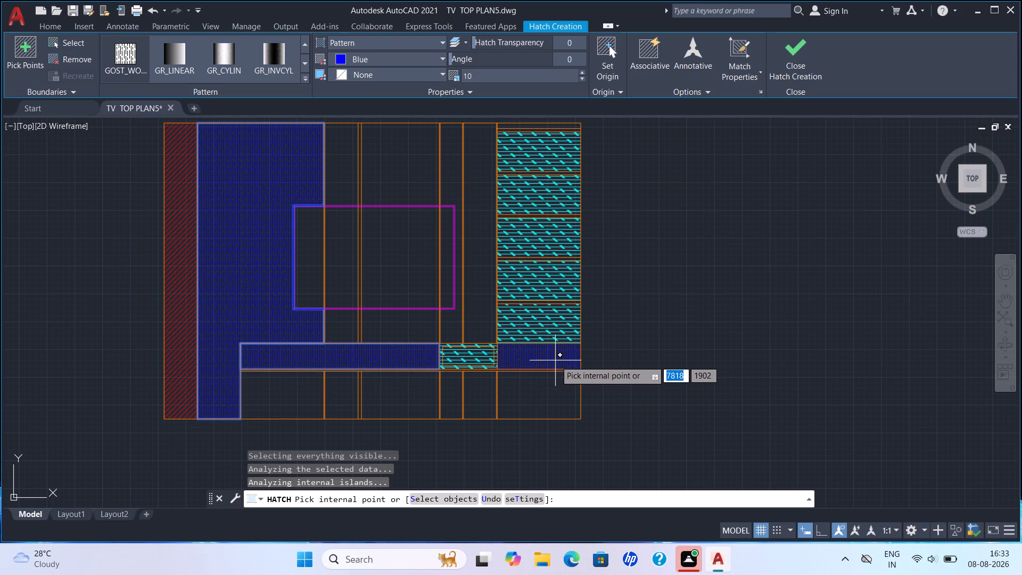
pyautogui.click(555, 360)
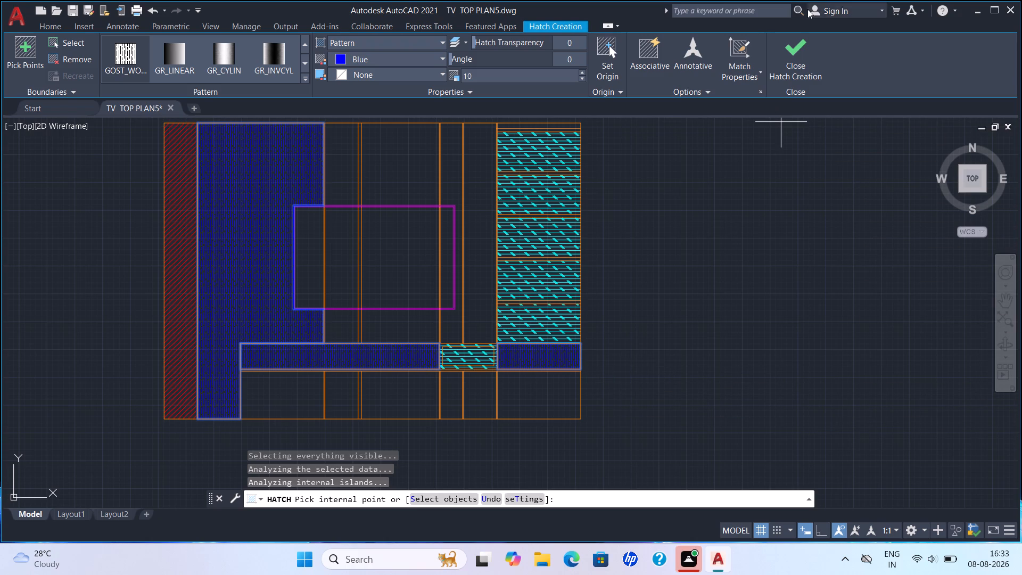
pyautogui.click(790, 61)
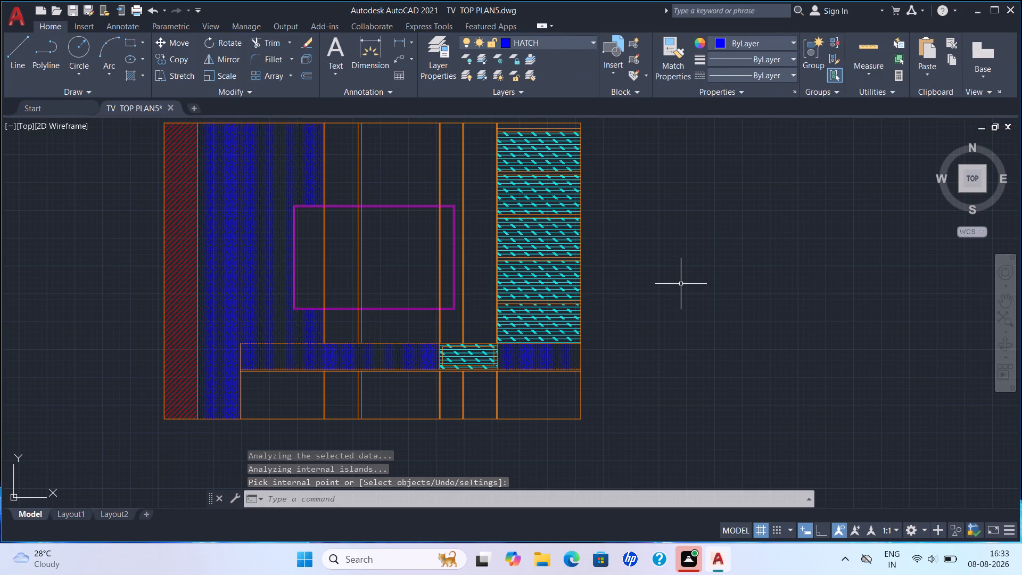
# Examine the new blue hatching on the elevation and the dimensions and labels on the living TV unit top plan.
pyautogui.scroll(-1, 474, 243)
pyautogui.moveTo(474, 243); pyautogui.dragTo(710, 323, button='middle')
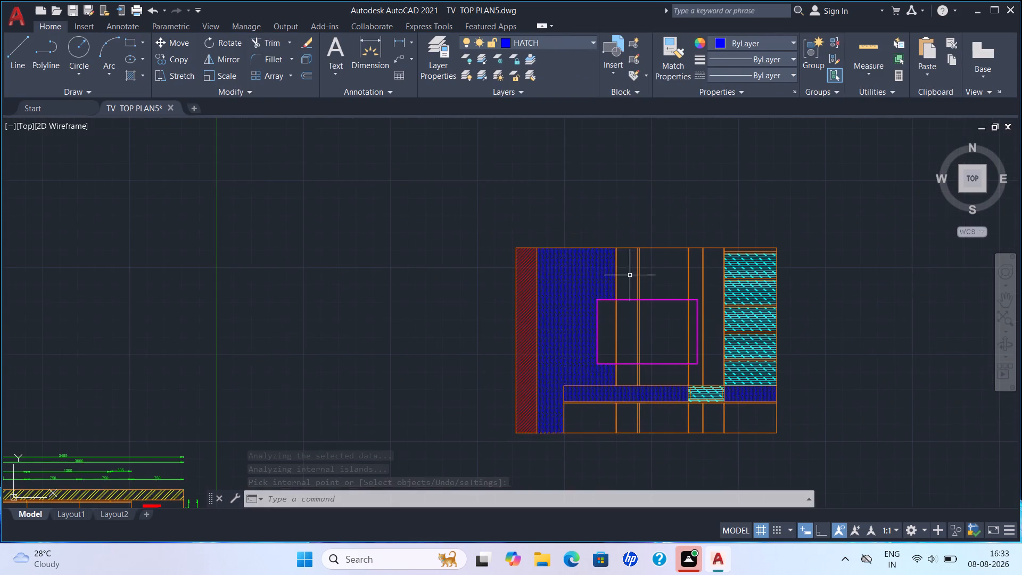
pyautogui.scroll(2, 586, 248)
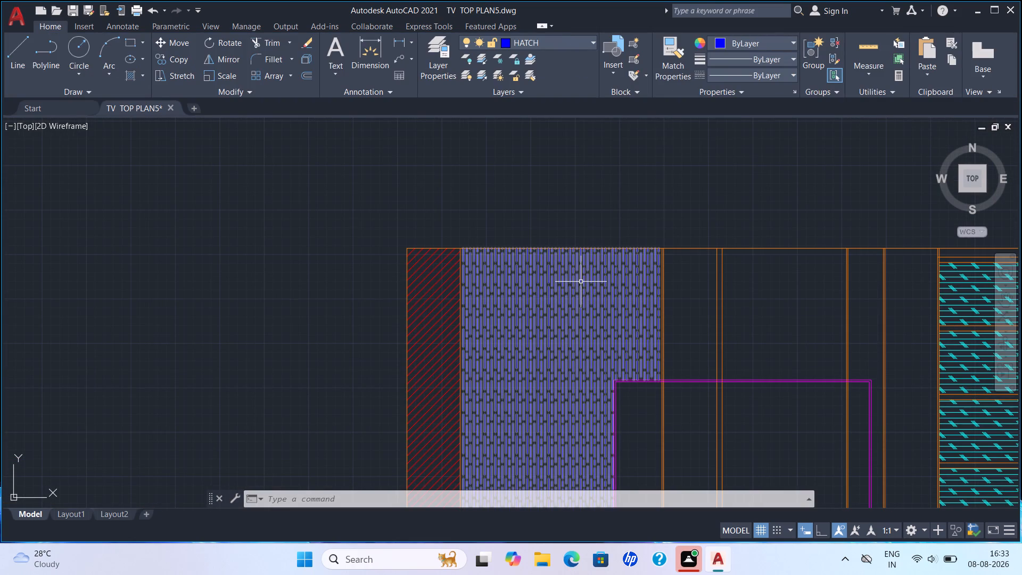
pyautogui.scroll(-3, 713, 356)
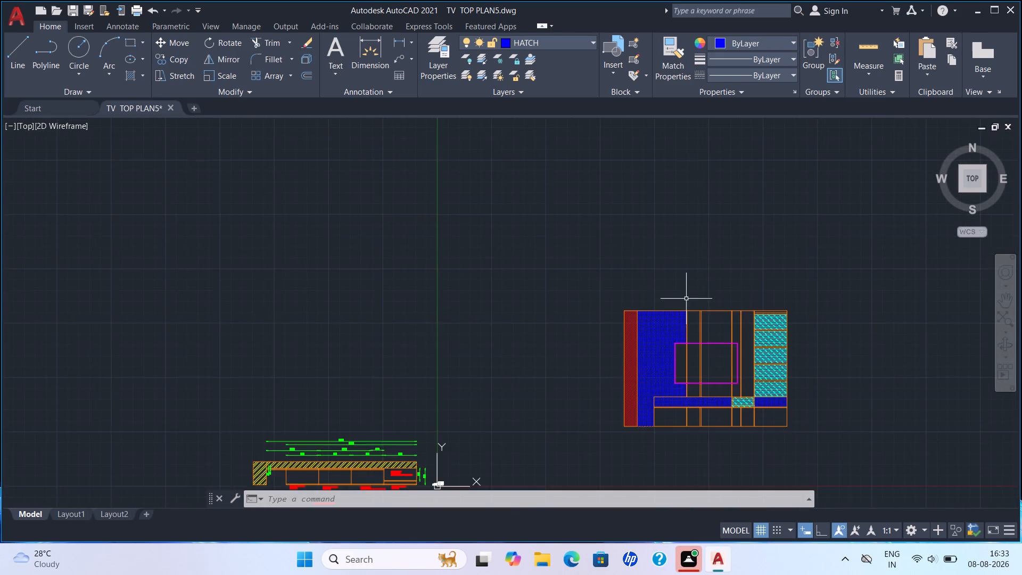
pyautogui.scroll(-1, 686, 299)
pyautogui.moveTo(690, 277); pyautogui.dragTo(747, 182, button='middle')
pyautogui.scroll(3, 481, 299)
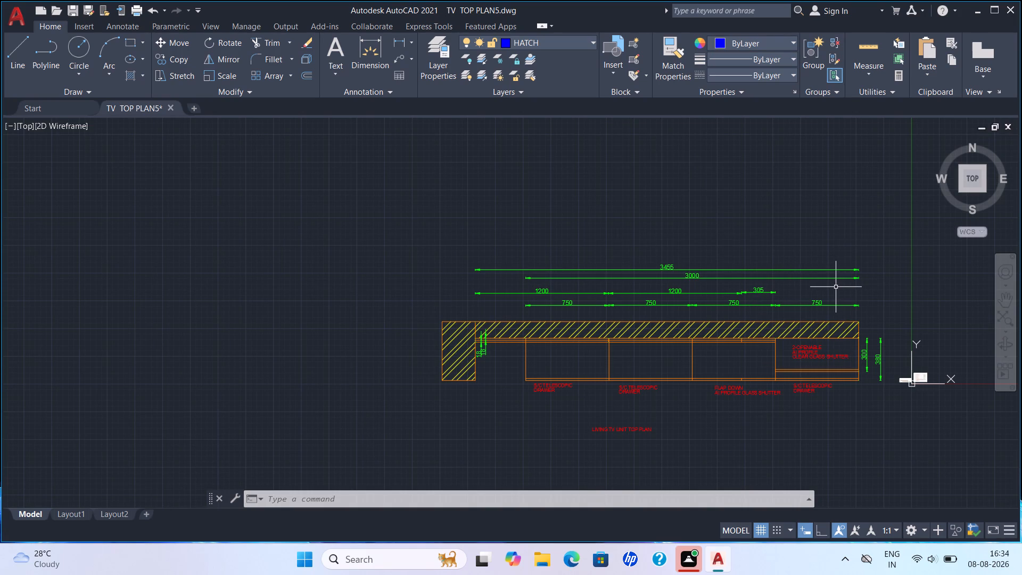
pyautogui.scroll(-1, 830, 289)
pyautogui.scroll(2, 801, 295)
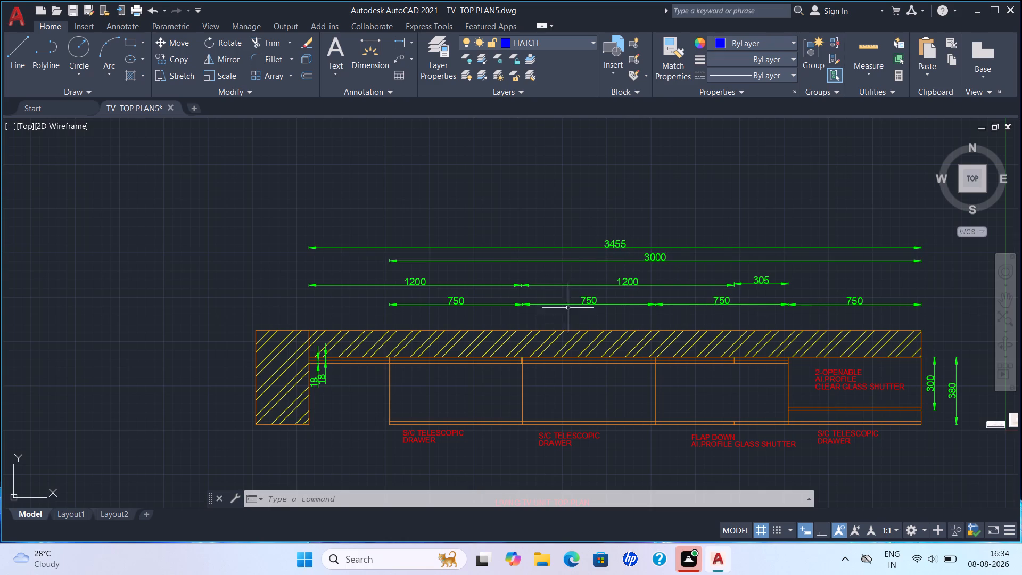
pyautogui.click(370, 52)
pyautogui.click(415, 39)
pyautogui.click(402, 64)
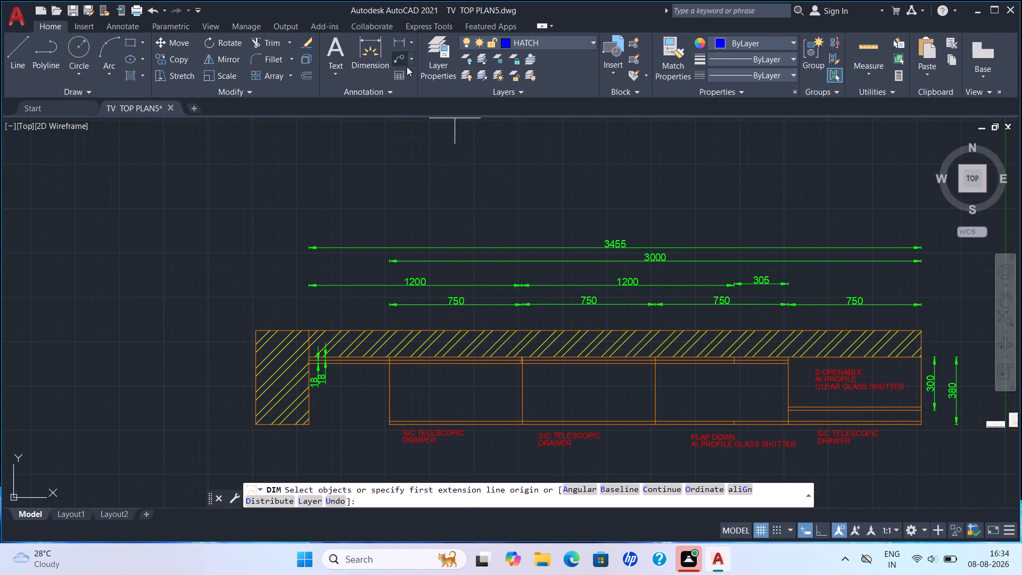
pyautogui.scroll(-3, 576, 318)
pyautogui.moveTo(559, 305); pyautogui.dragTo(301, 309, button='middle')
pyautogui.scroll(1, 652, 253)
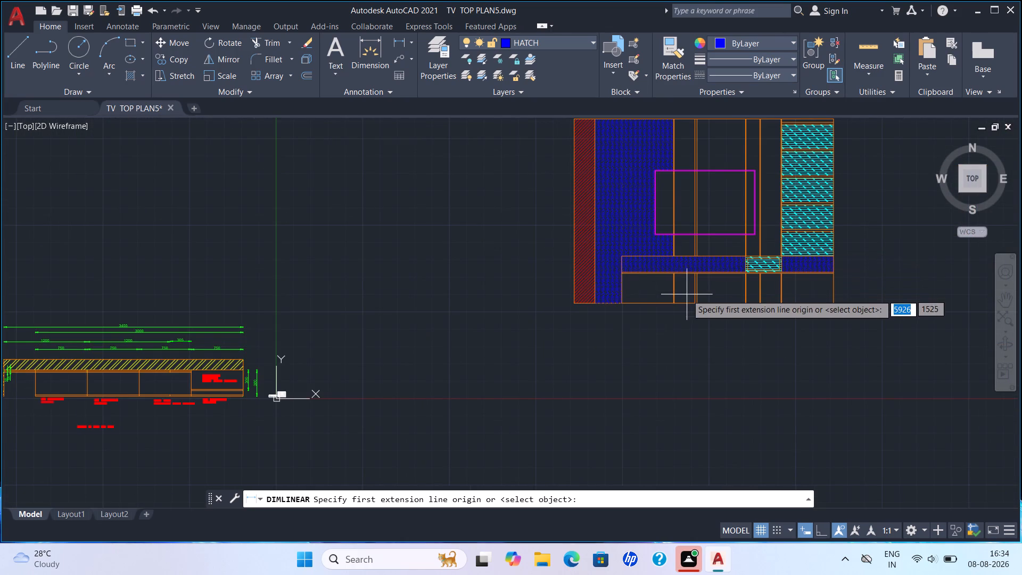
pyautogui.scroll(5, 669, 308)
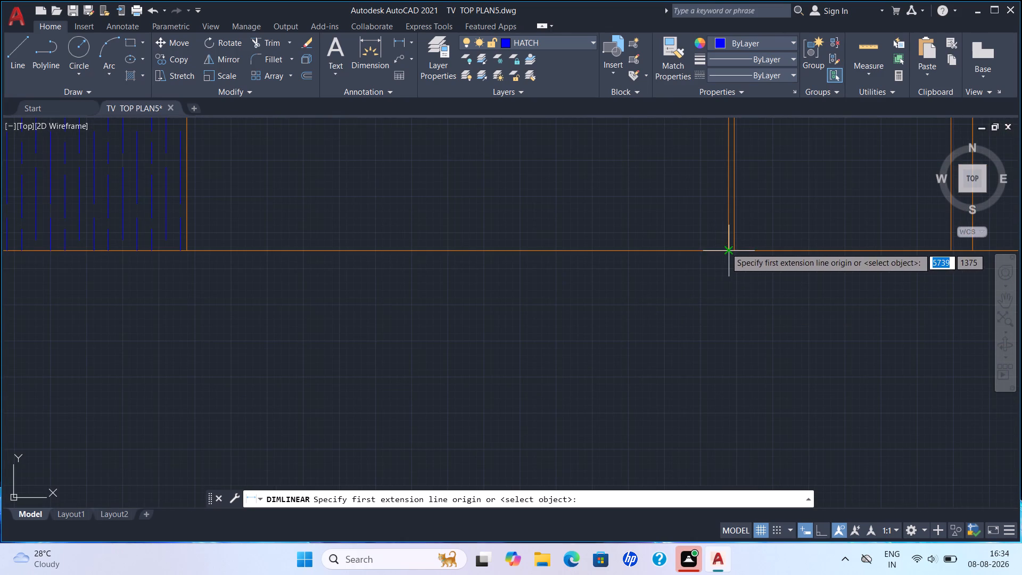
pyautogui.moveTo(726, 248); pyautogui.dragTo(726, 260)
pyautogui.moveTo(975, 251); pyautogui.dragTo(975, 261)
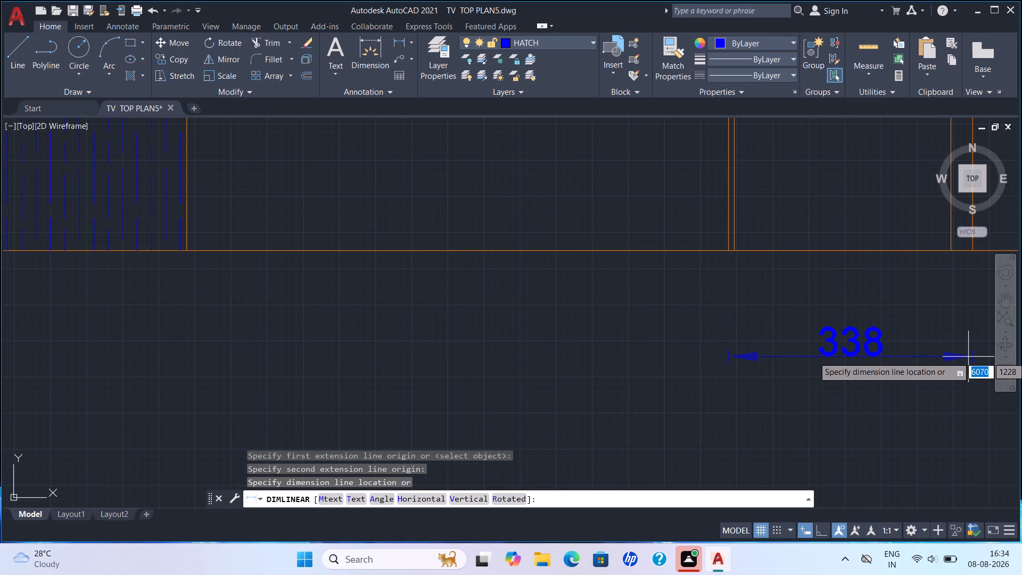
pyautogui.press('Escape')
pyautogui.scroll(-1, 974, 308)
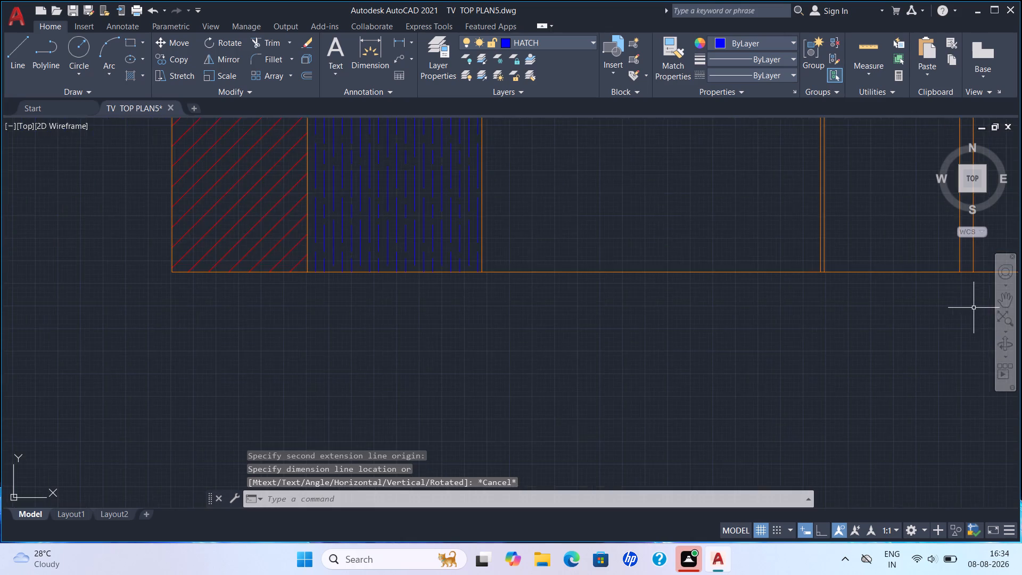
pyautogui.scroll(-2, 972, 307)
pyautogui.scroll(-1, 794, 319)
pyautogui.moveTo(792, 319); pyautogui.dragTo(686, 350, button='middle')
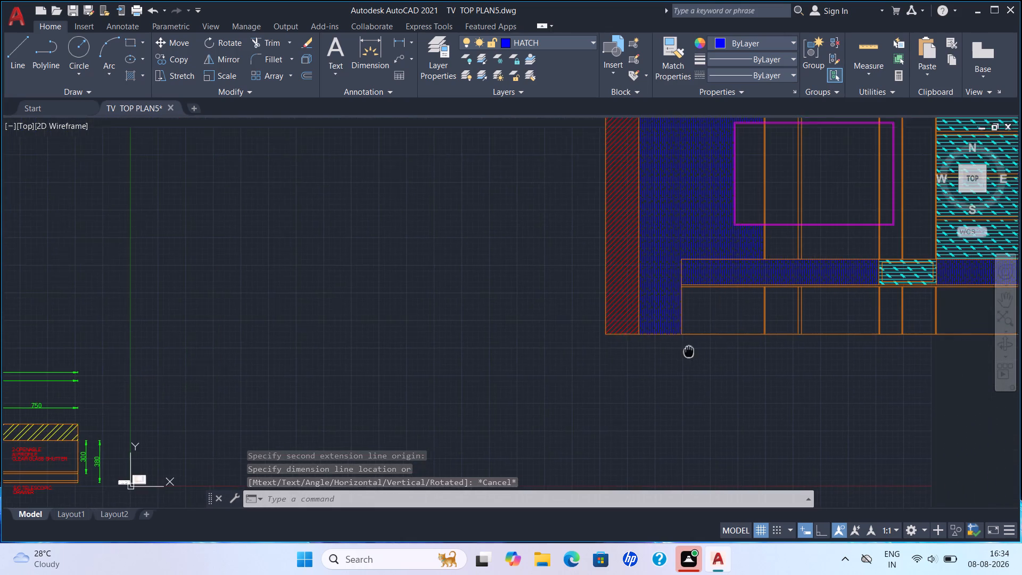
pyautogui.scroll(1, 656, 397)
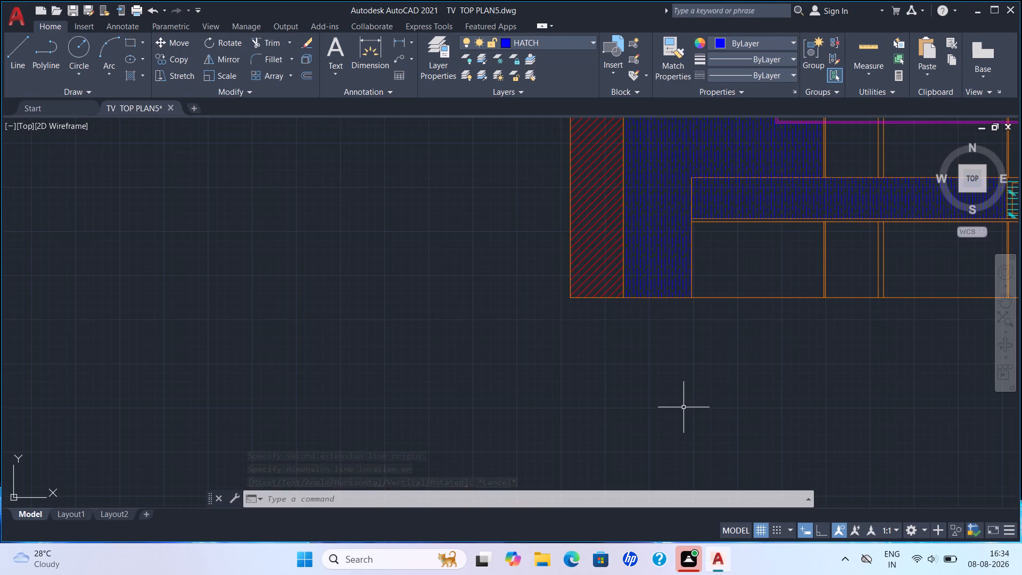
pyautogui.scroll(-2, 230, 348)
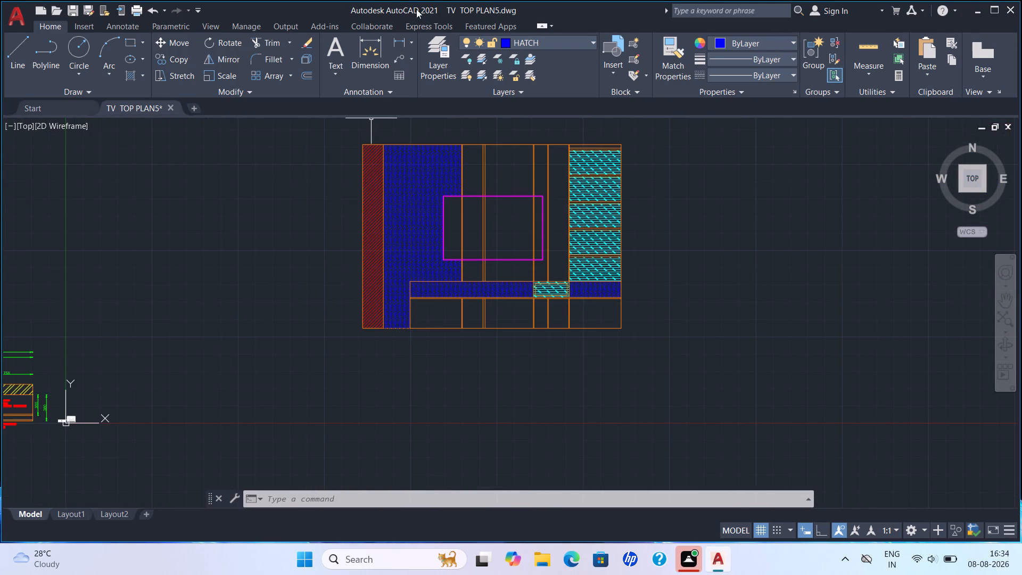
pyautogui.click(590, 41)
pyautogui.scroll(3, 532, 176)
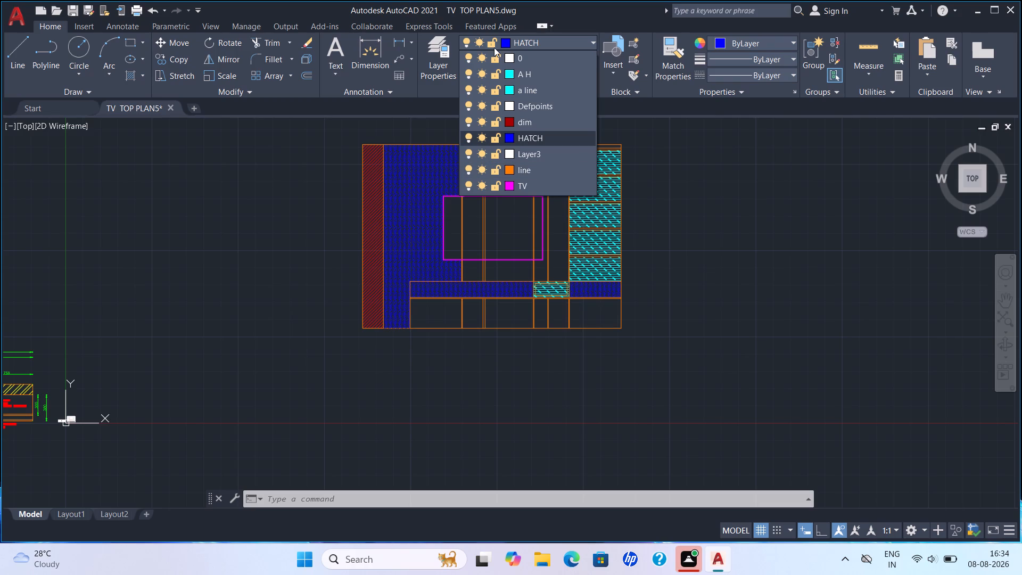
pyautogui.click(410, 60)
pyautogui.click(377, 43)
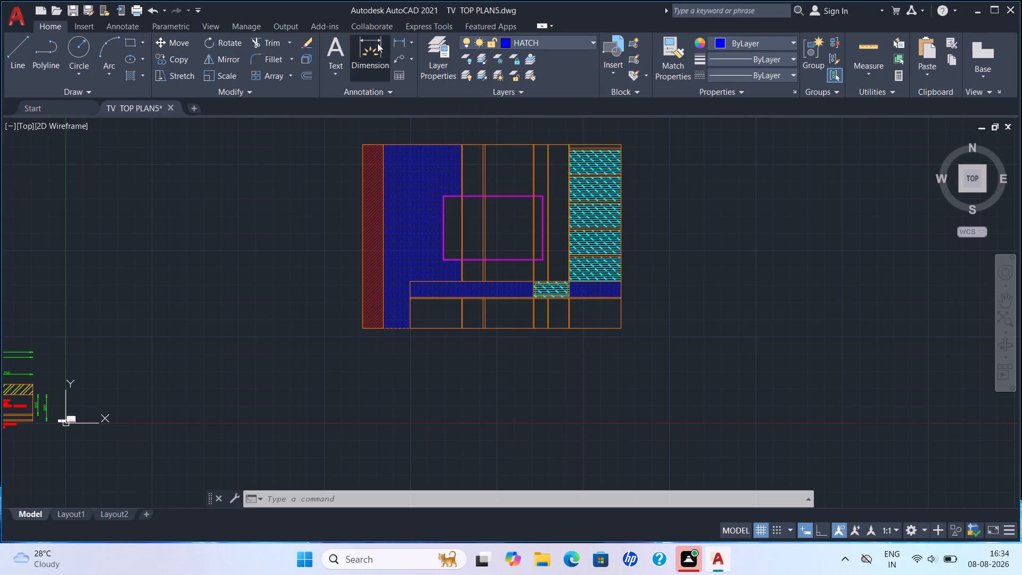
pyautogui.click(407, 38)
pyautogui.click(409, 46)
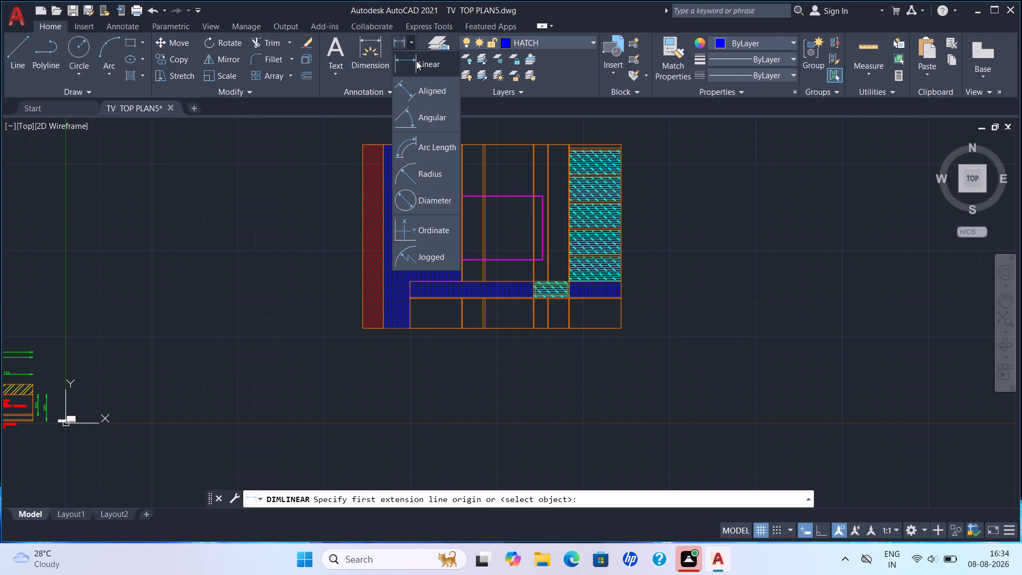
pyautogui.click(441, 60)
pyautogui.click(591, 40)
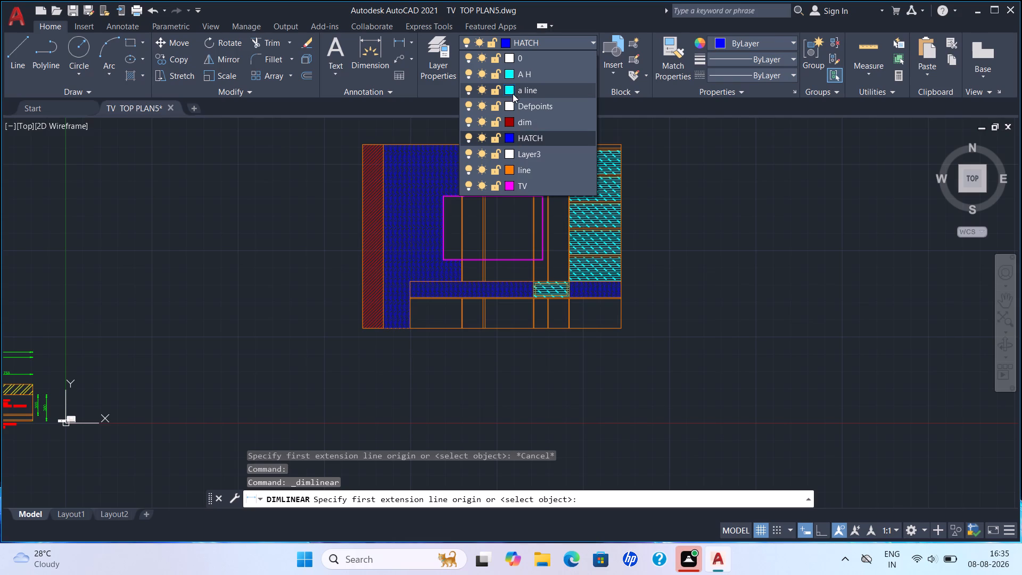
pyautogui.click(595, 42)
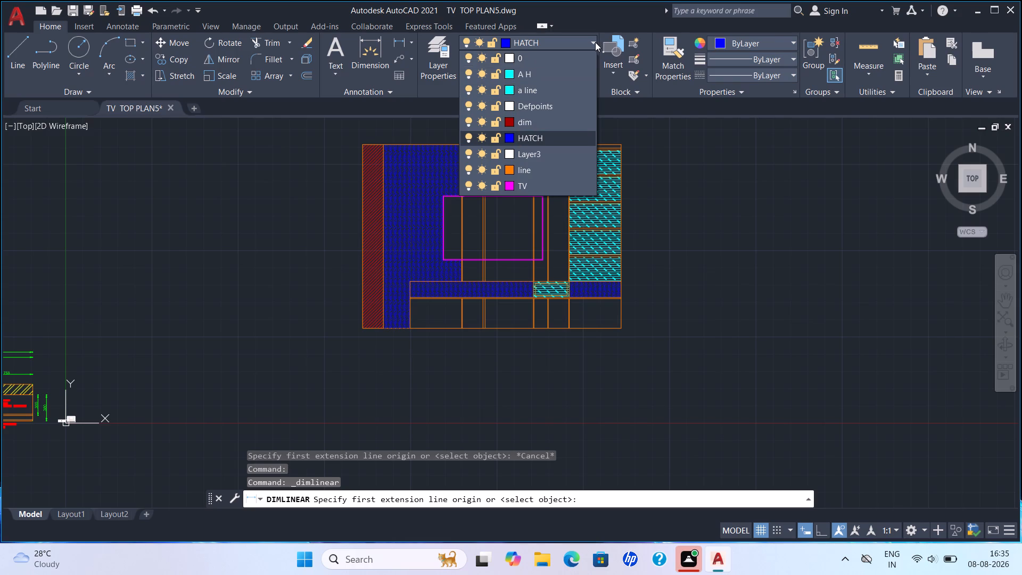
# Add a new layer to the drawing's layer list.
pyautogui.click(434, 51)
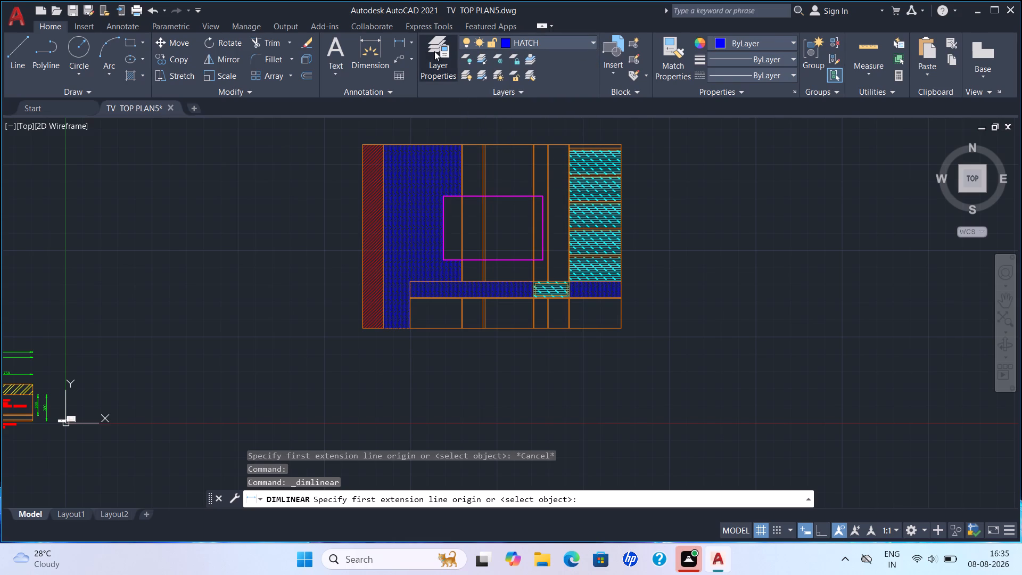
pyautogui.click(435, 52)
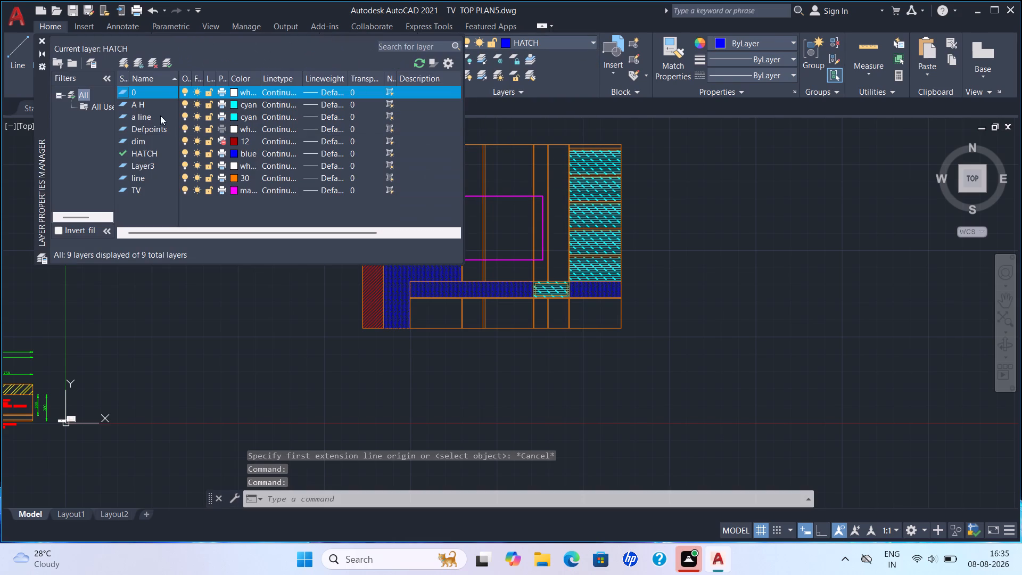
pyautogui.click(121, 62)
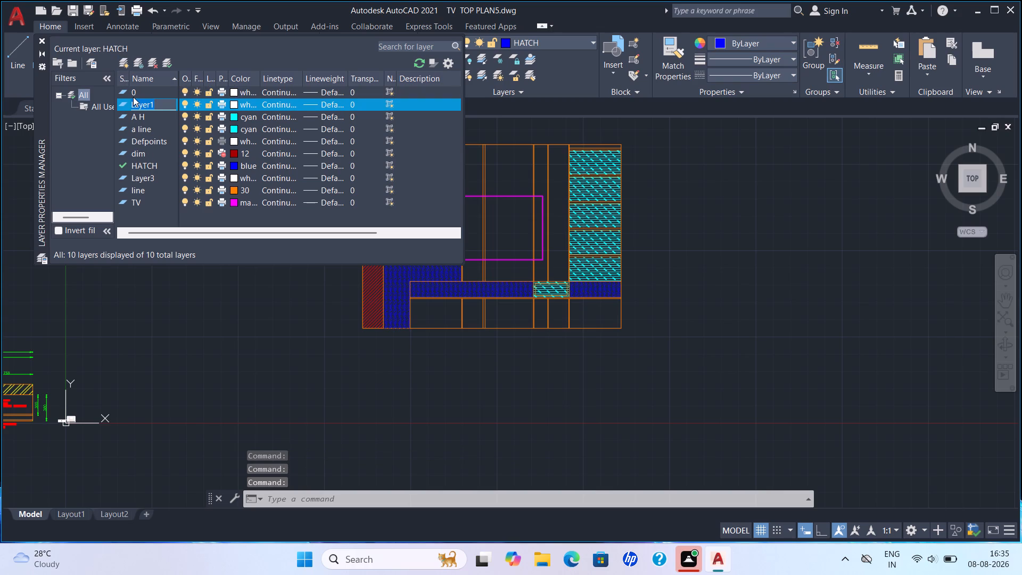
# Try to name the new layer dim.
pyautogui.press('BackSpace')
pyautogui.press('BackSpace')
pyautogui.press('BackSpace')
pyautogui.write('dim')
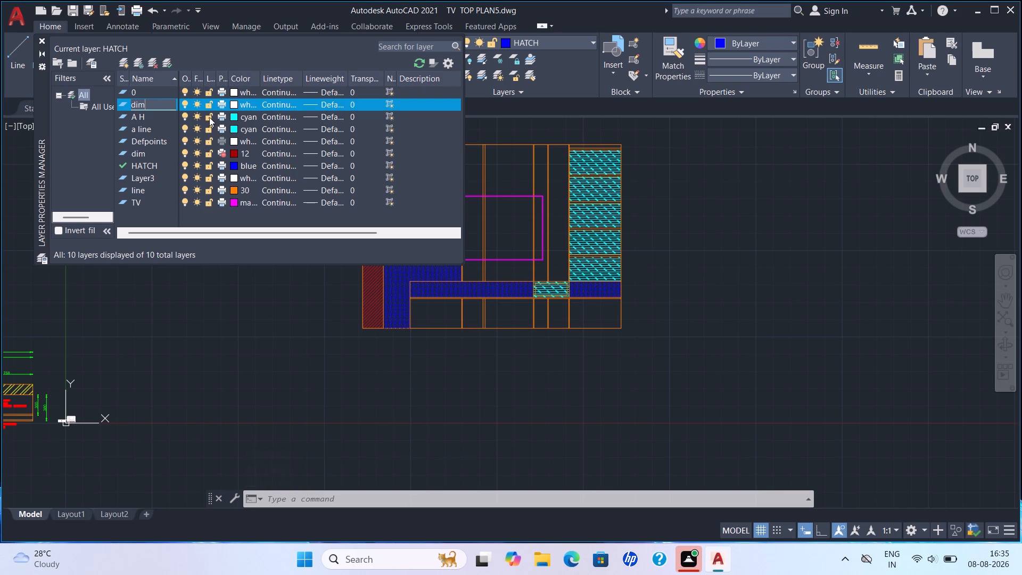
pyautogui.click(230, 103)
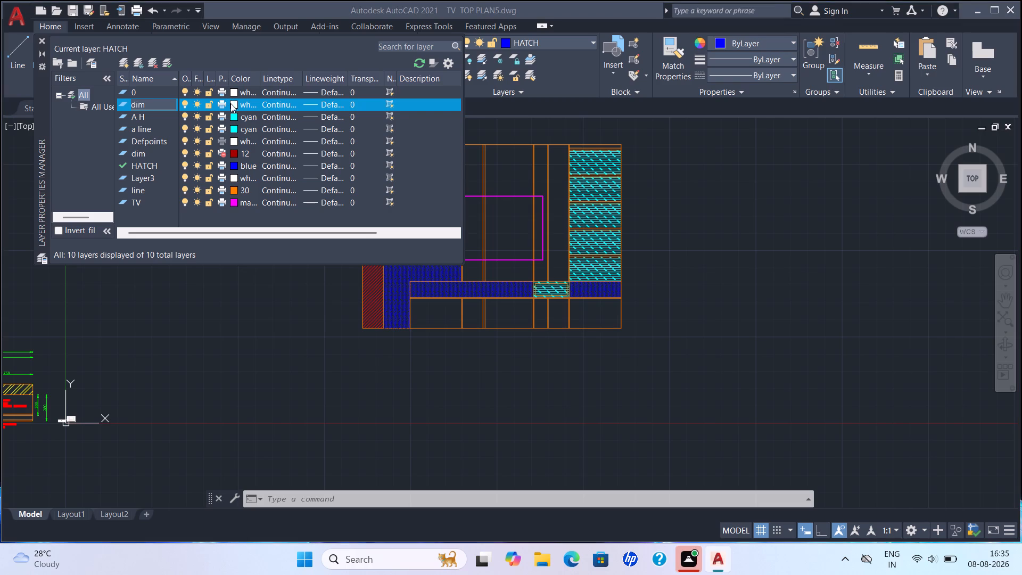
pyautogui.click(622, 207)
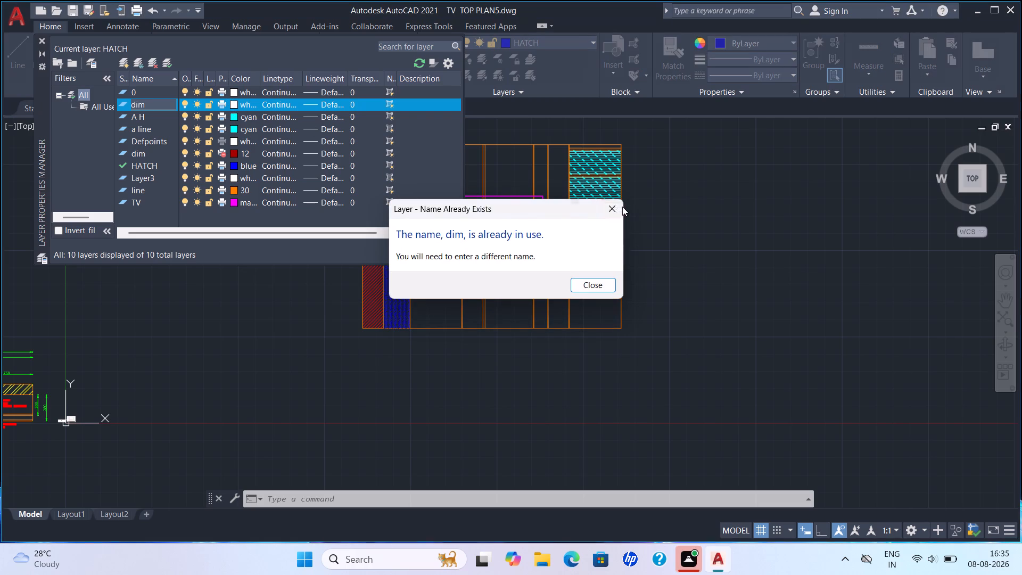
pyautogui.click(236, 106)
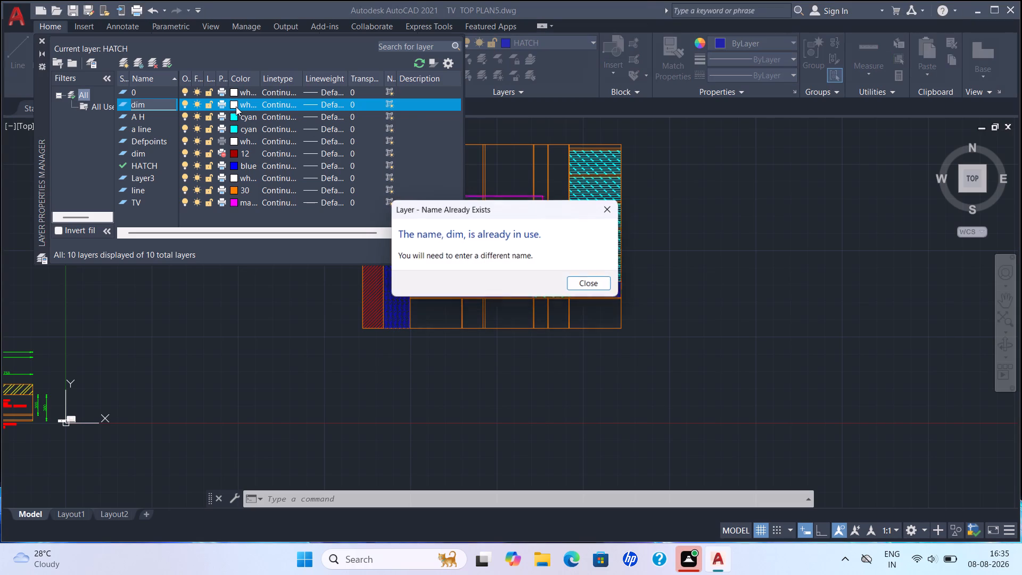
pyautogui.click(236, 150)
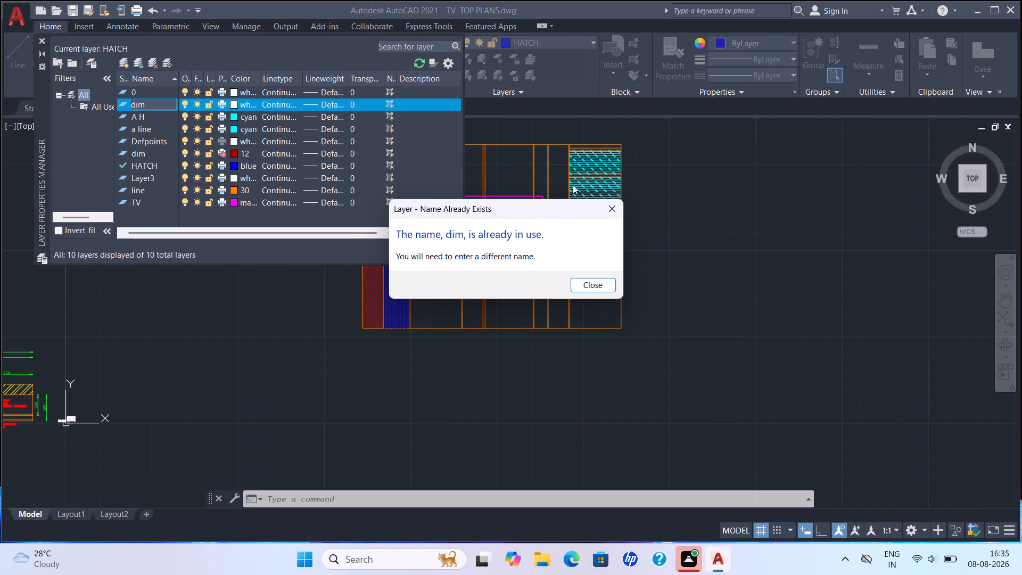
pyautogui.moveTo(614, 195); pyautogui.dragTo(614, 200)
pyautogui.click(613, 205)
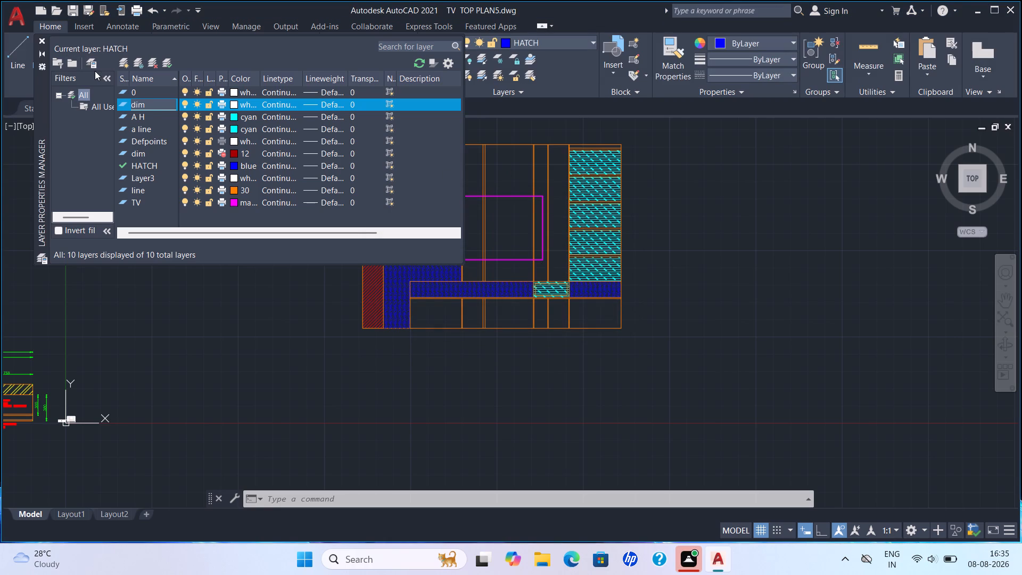
# Name the new layer d.
pyautogui.press('BackSpace')
pyautogui.press('BackSpace')
pyautogui.press('BackSpace')
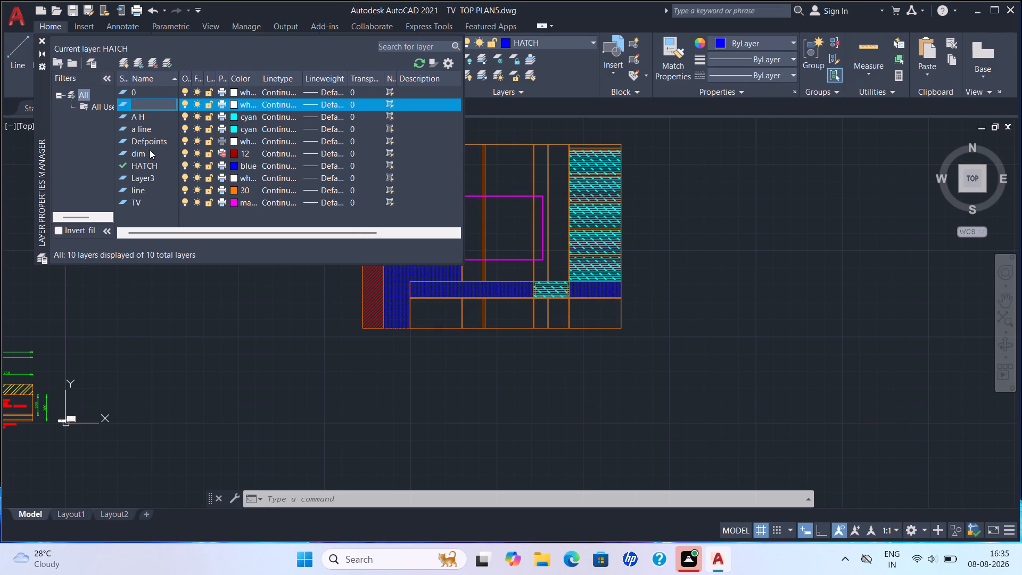
pyautogui.click(149, 151)
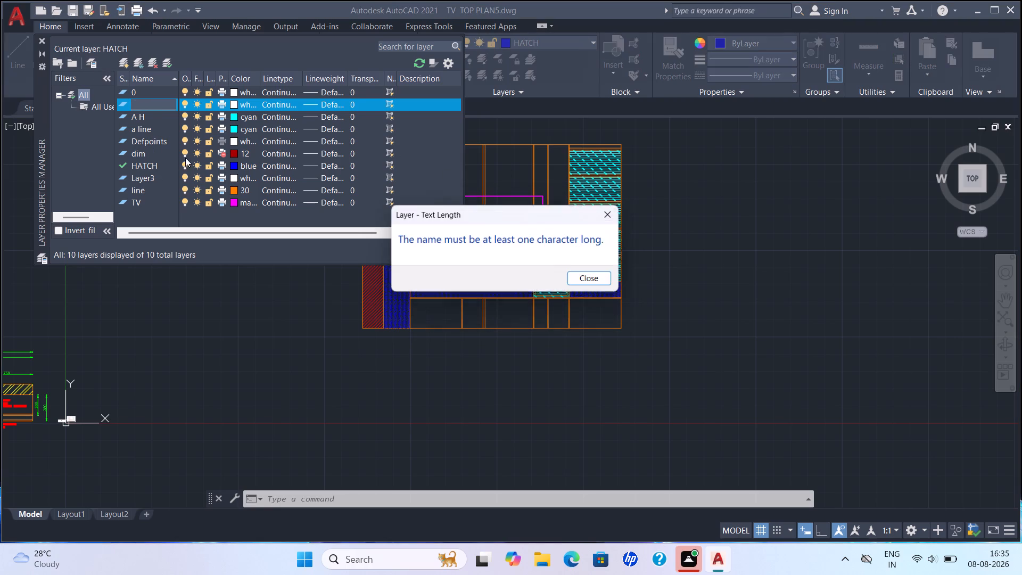
pyautogui.click(241, 154)
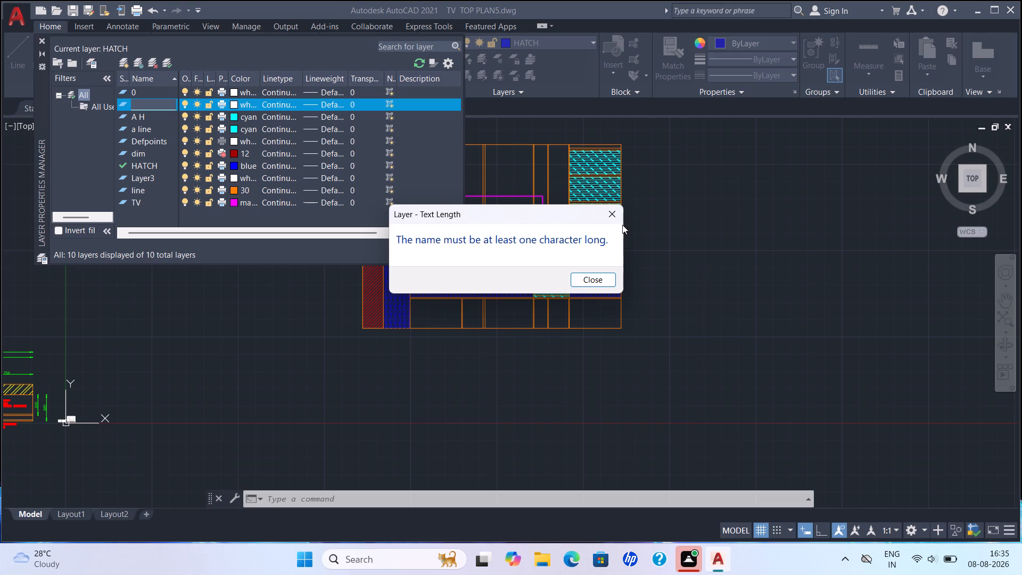
pyautogui.click(614, 221)
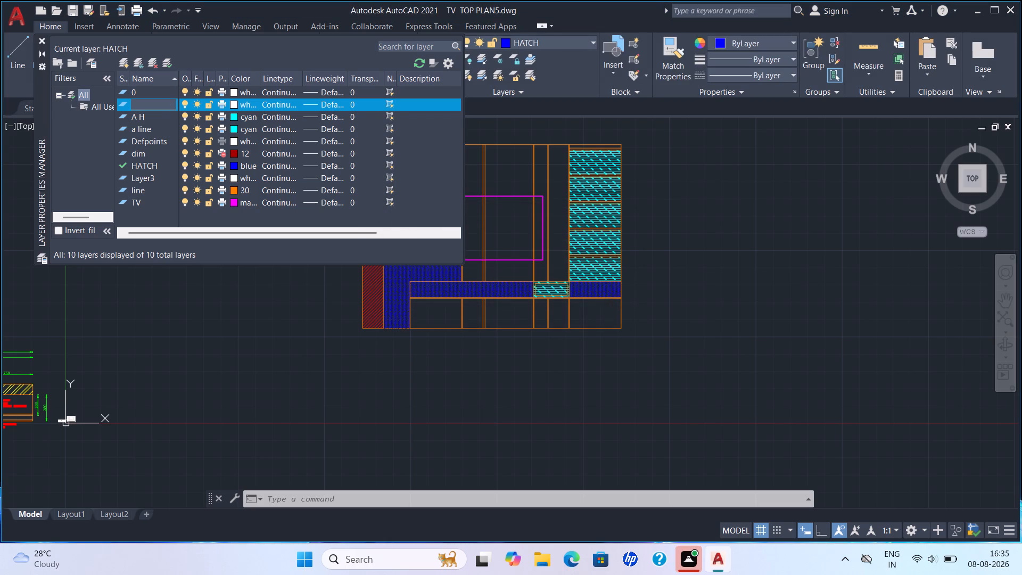
pyautogui.press('d')
# Set the colour of layer d to green and close the layer manager.
pyautogui.click(240, 102)
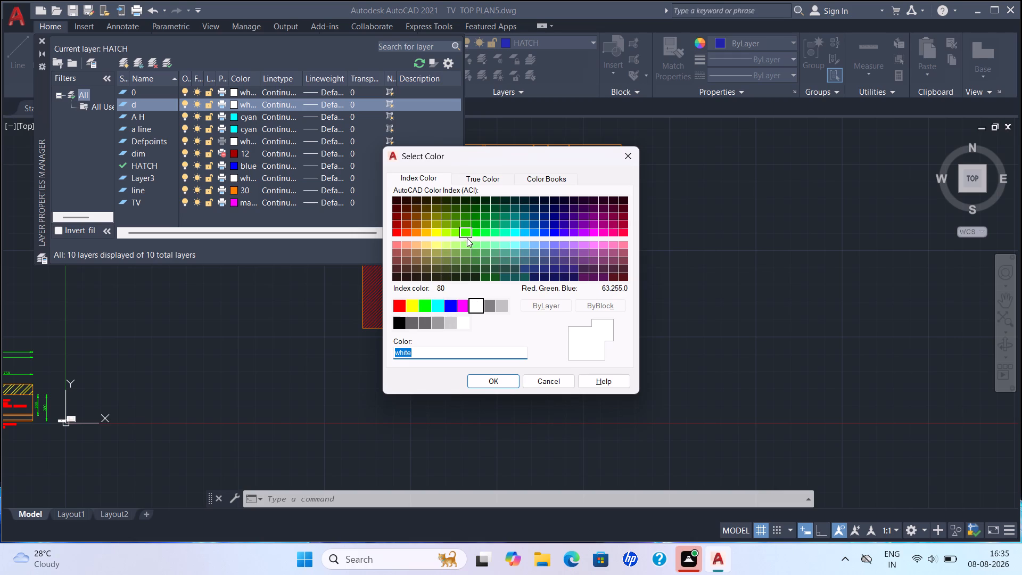
pyautogui.click(426, 306)
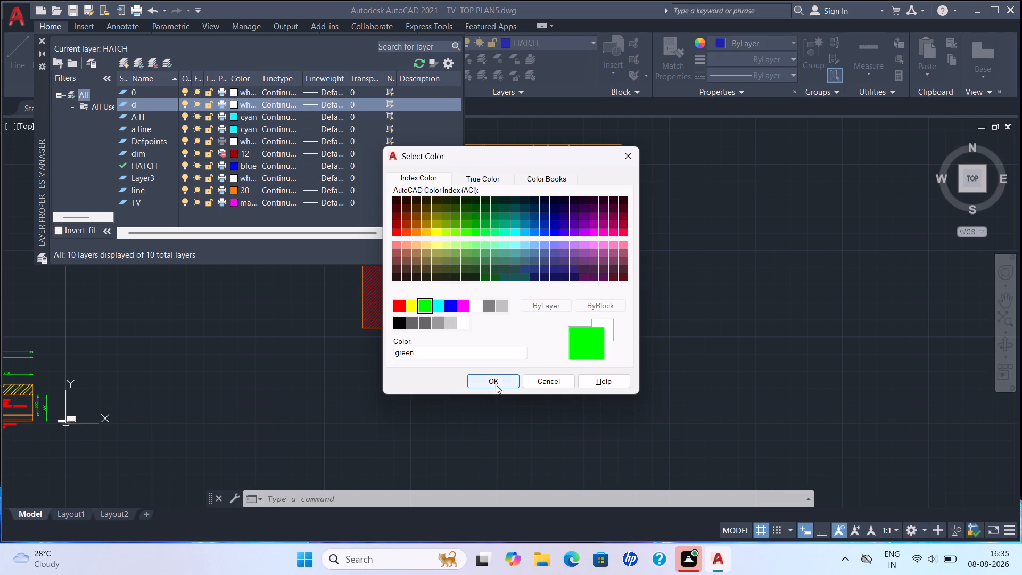
pyautogui.click(496, 384)
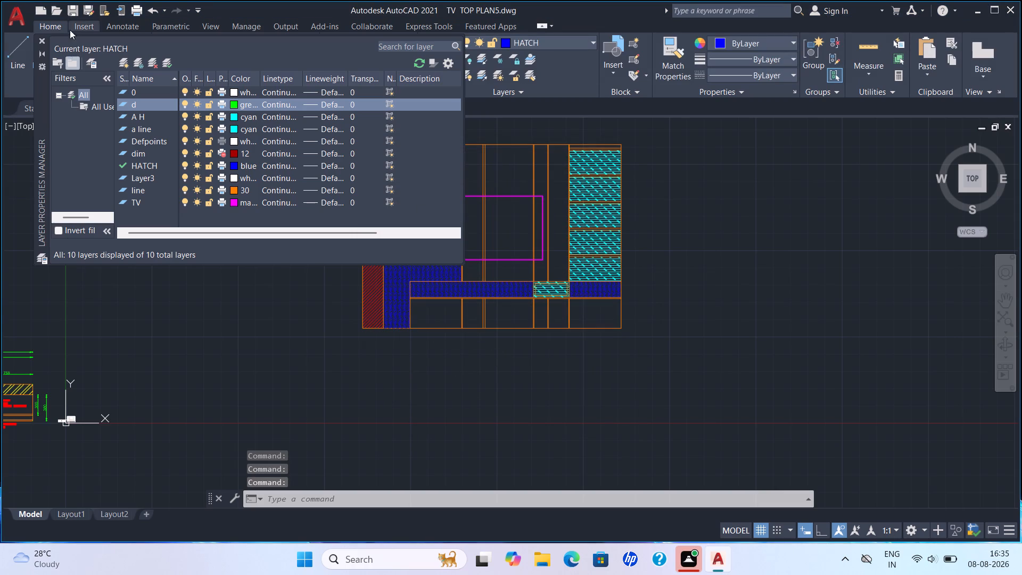
pyautogui.click(37, 42)
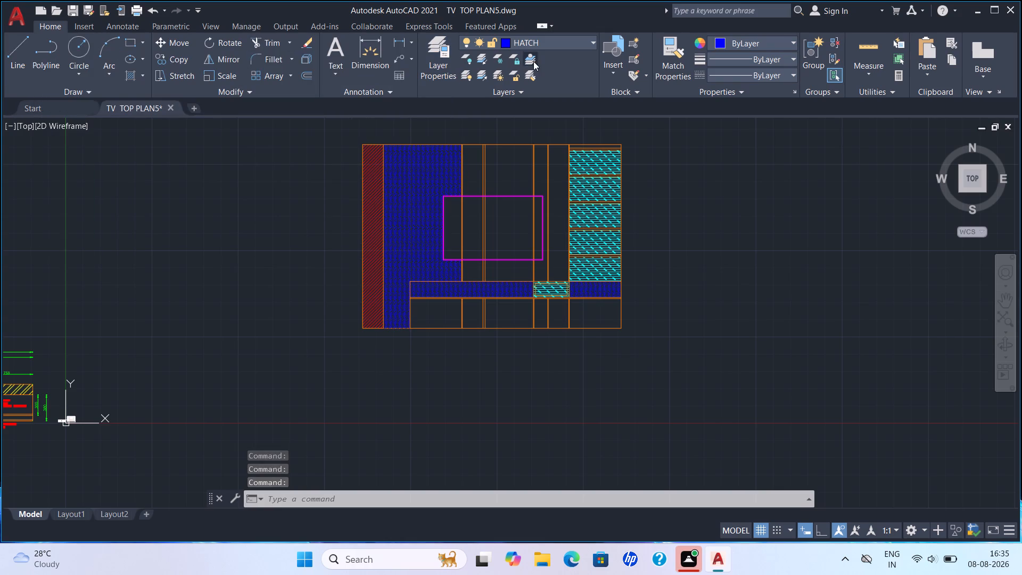
# Make layer d the current layer.
pyautogui.click(592, 43)
pyautogui.click(549, 102)
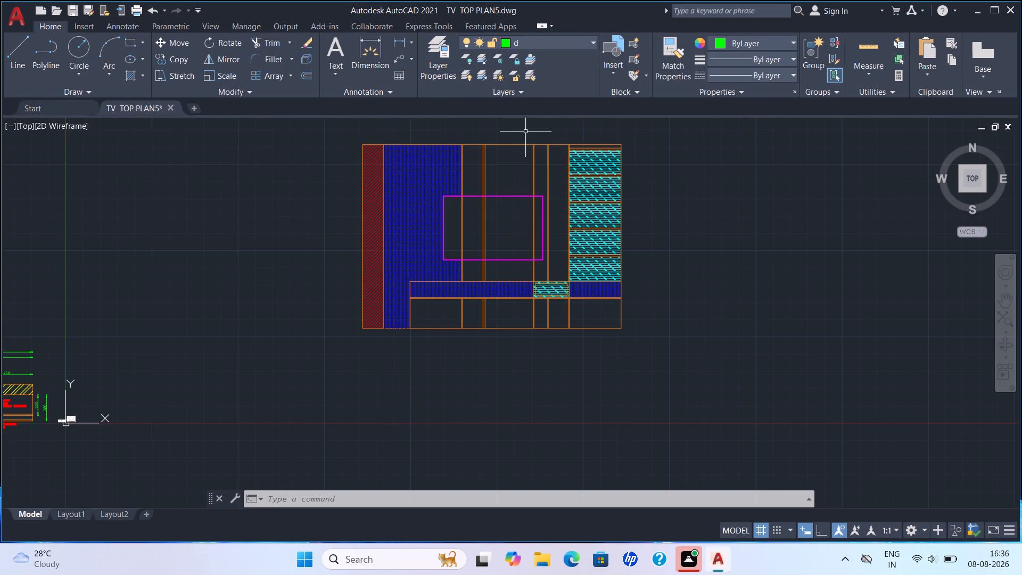
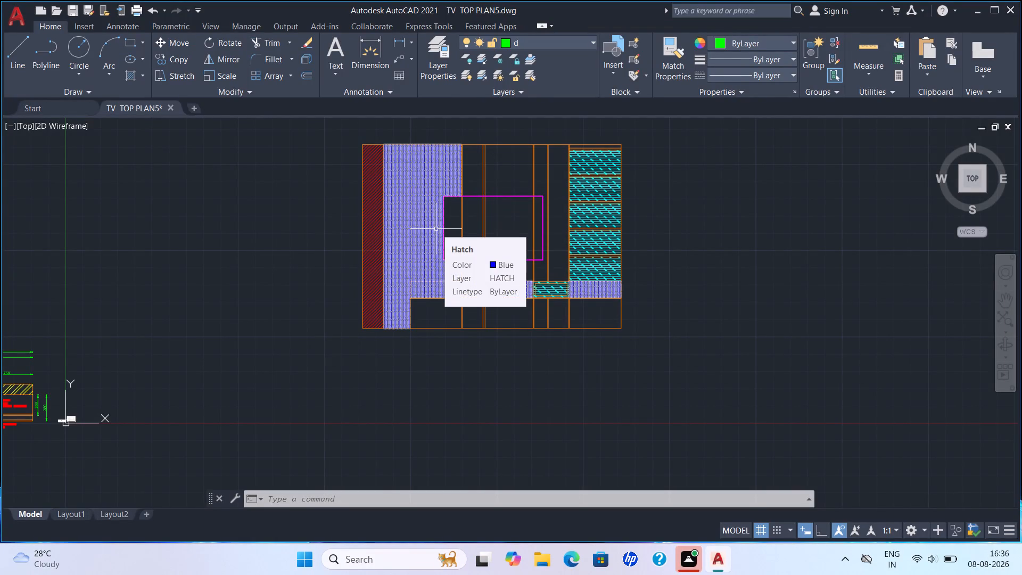
# Add a horizontal linear dimension above the cyan-hatched shelf unit, from its outer top corner to the inner partition line.
pyautogui.click(368, 52)
pyautogui.click(411, 44)
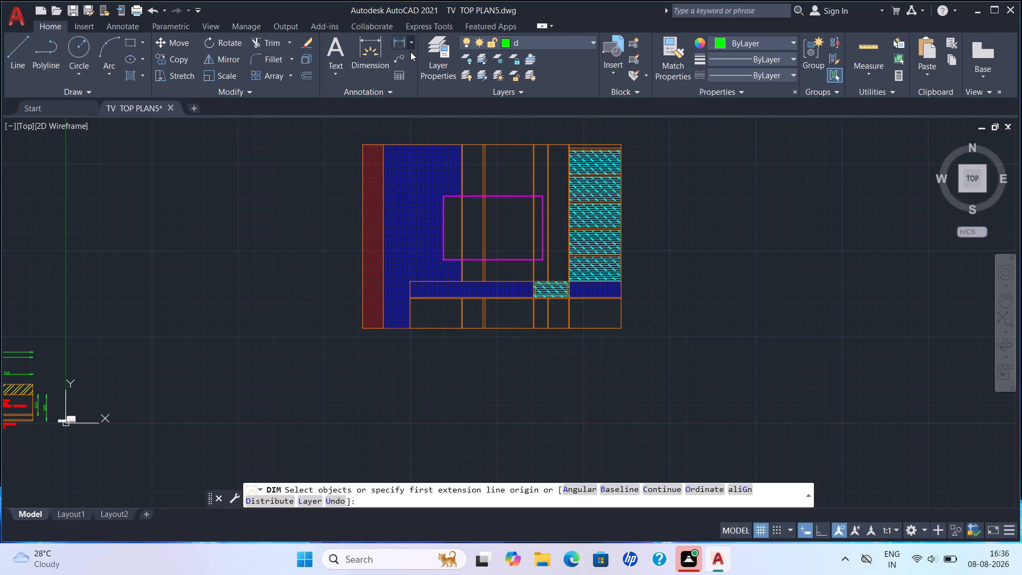
pyautogui.click(410, 65)
pyautogui.scroll(-1, 420, 97)
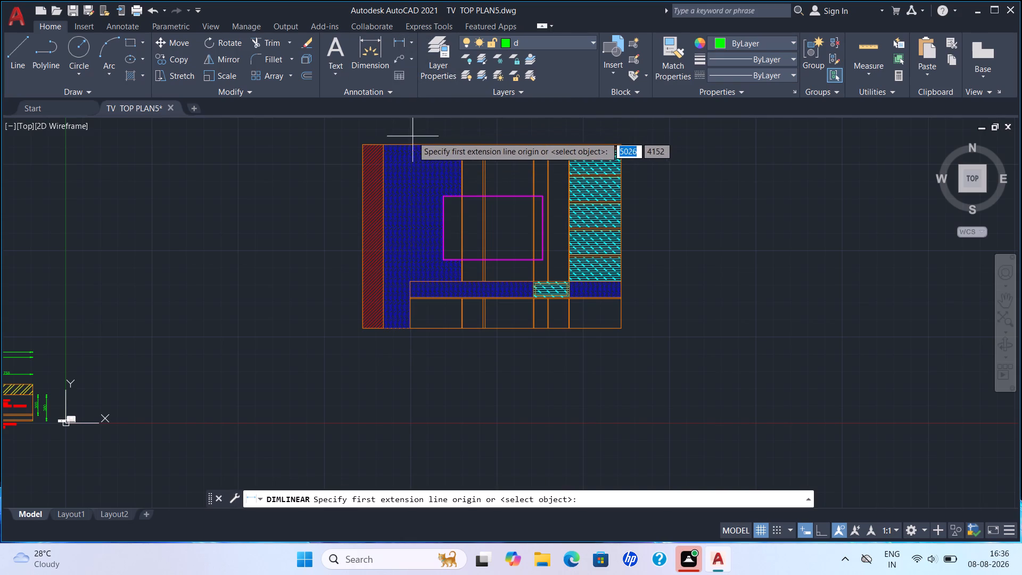
pyautogui.moveTo(402, 134); pyautogui.dragTo(383, 336, button='middle')
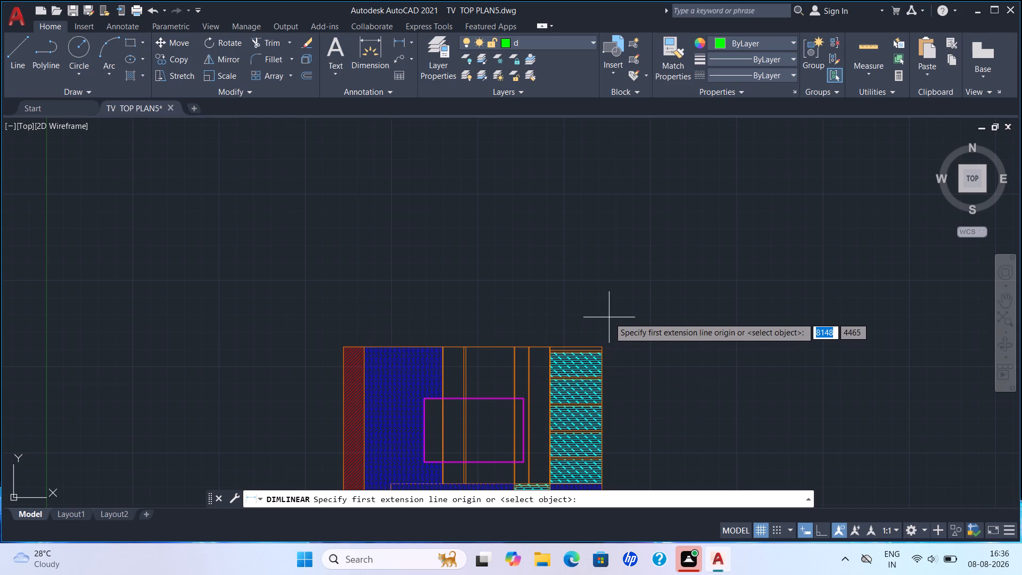
pyautogui.scroll(3, 601, 348)
pyautogui.click(604, 345)
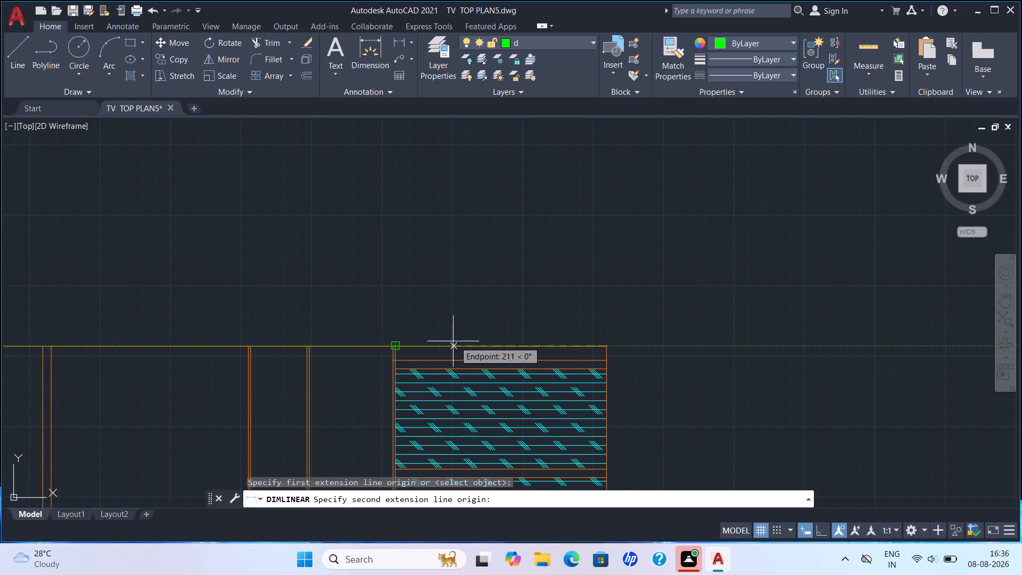
pyautogui.scroll(3, 404, 336)
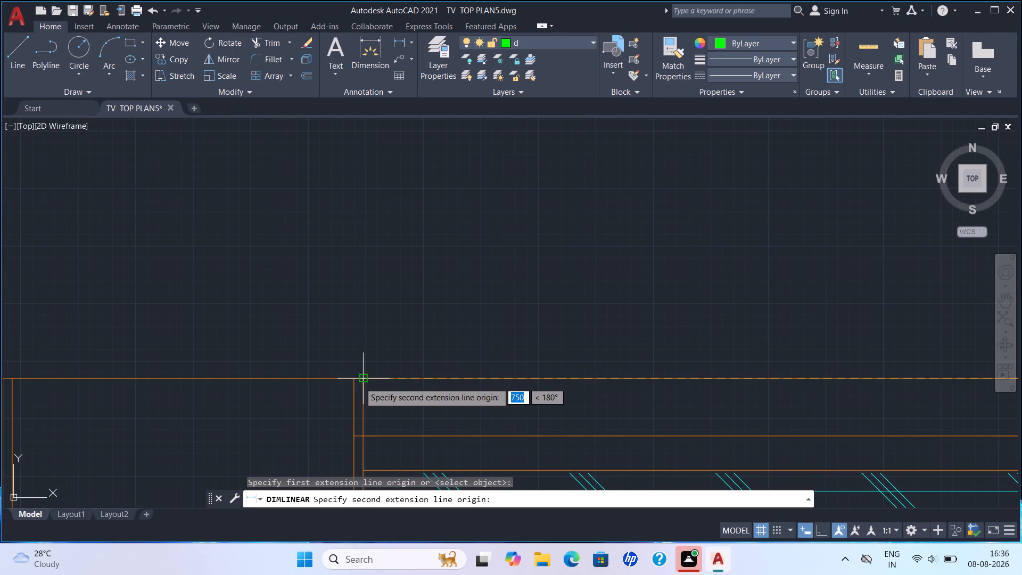
pyautogui.moveTo(361, 377); pyautogui.dragTo(364, 368)
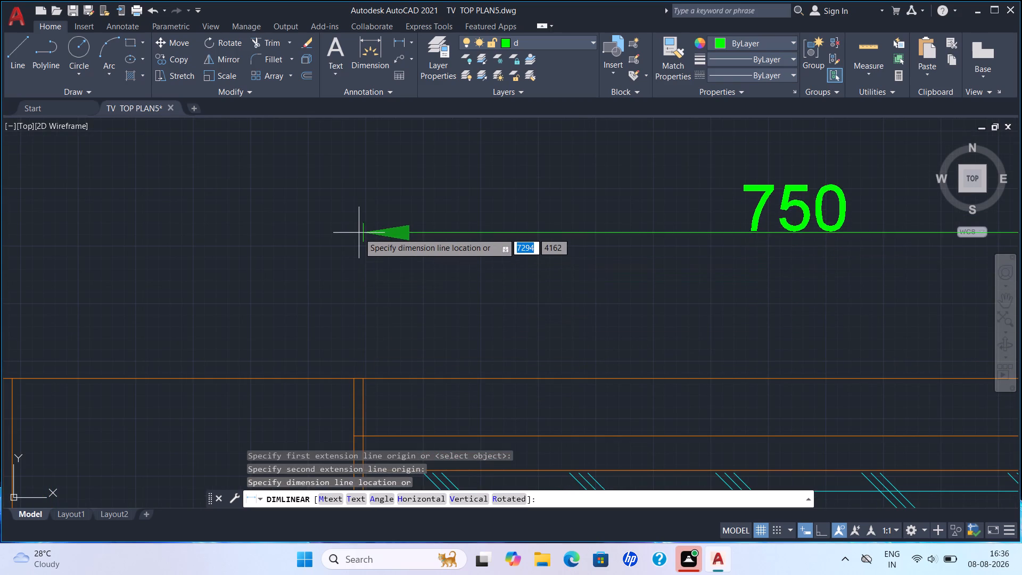
pyautogui.scroll(-2, 359, 232)
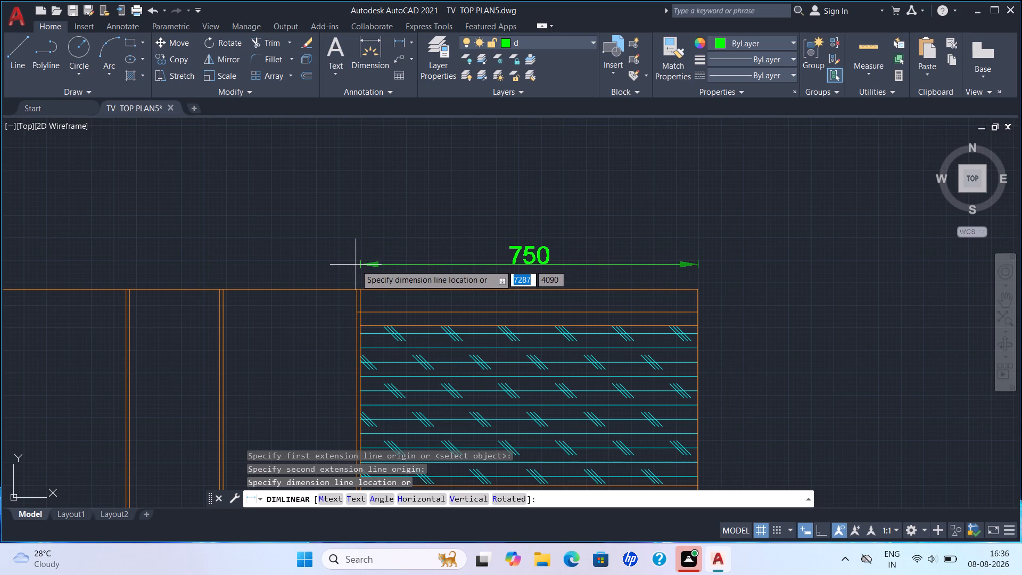
pyautogui.click(356, 272)
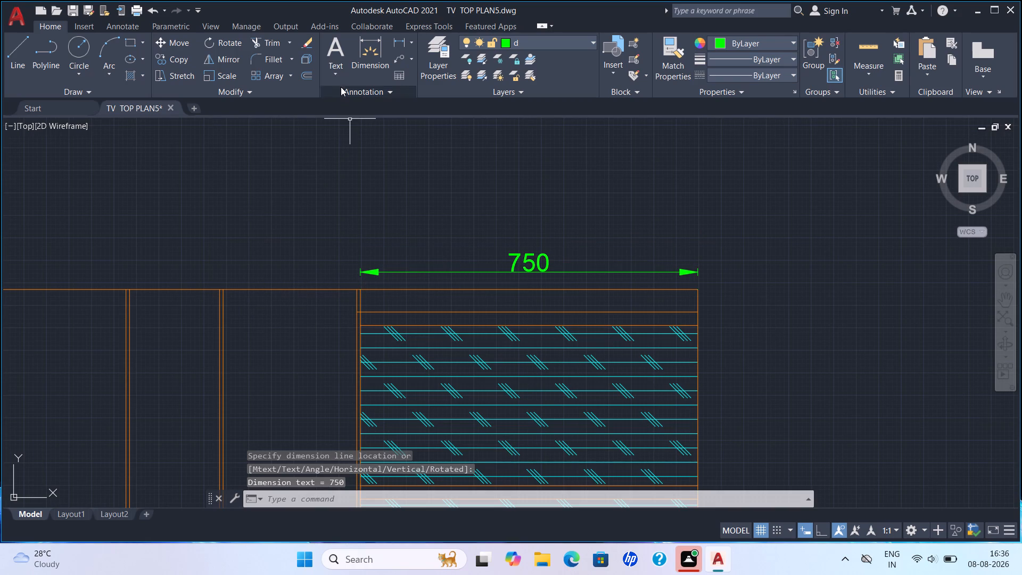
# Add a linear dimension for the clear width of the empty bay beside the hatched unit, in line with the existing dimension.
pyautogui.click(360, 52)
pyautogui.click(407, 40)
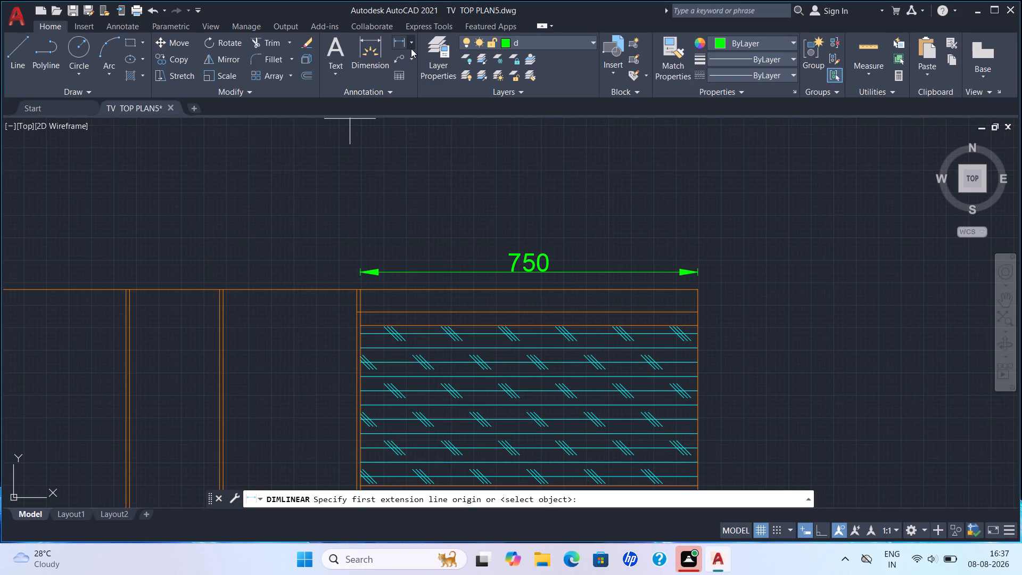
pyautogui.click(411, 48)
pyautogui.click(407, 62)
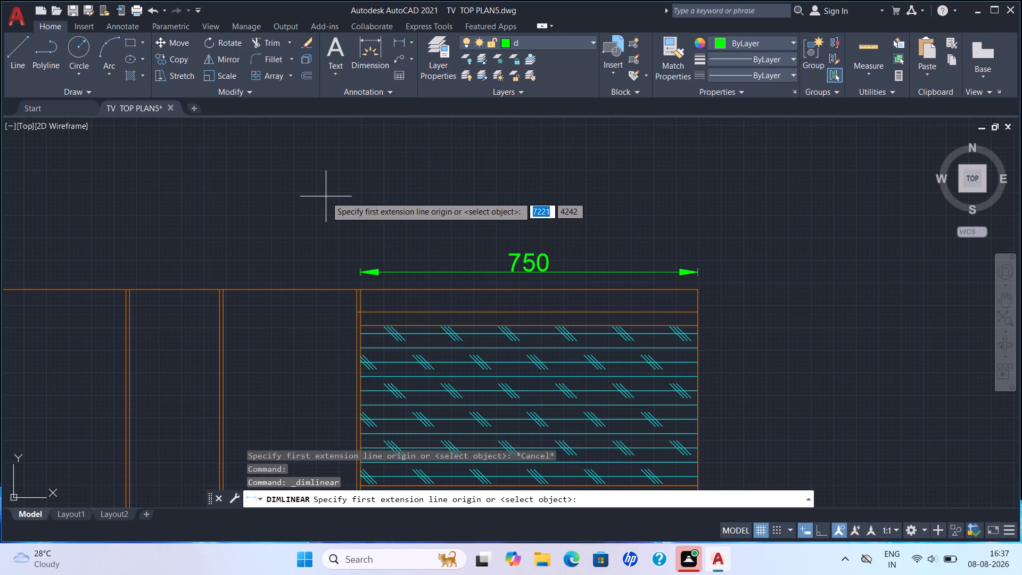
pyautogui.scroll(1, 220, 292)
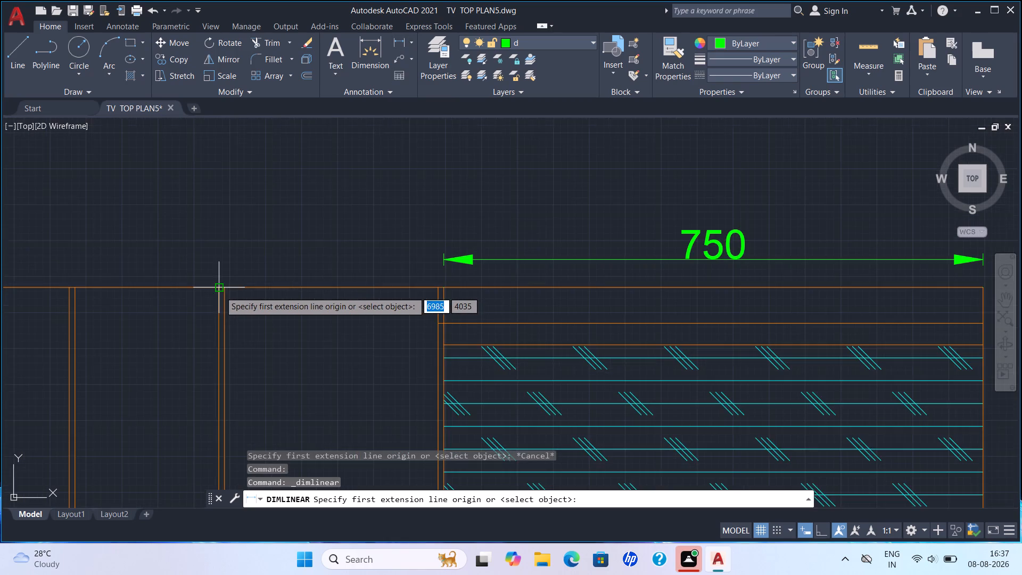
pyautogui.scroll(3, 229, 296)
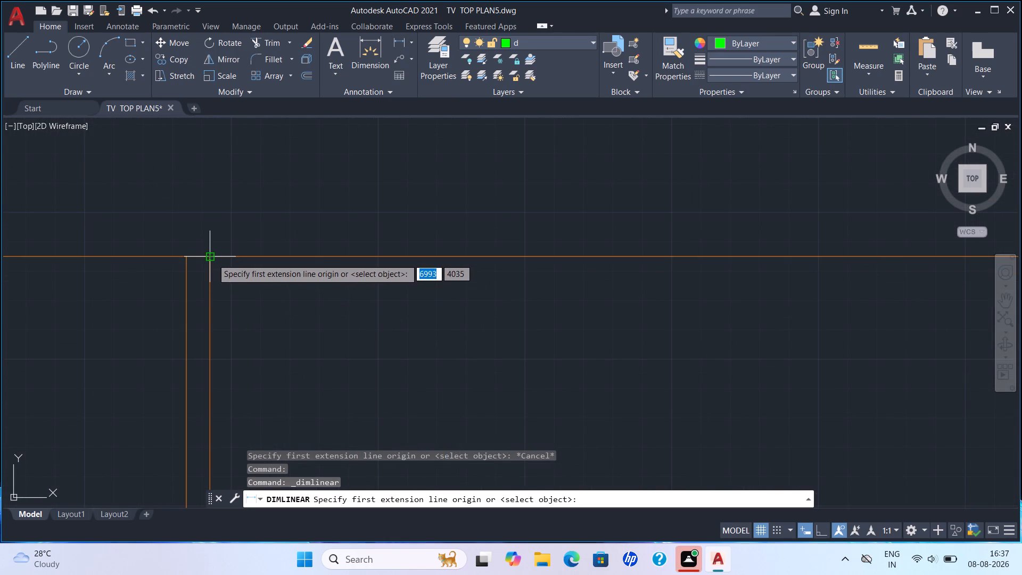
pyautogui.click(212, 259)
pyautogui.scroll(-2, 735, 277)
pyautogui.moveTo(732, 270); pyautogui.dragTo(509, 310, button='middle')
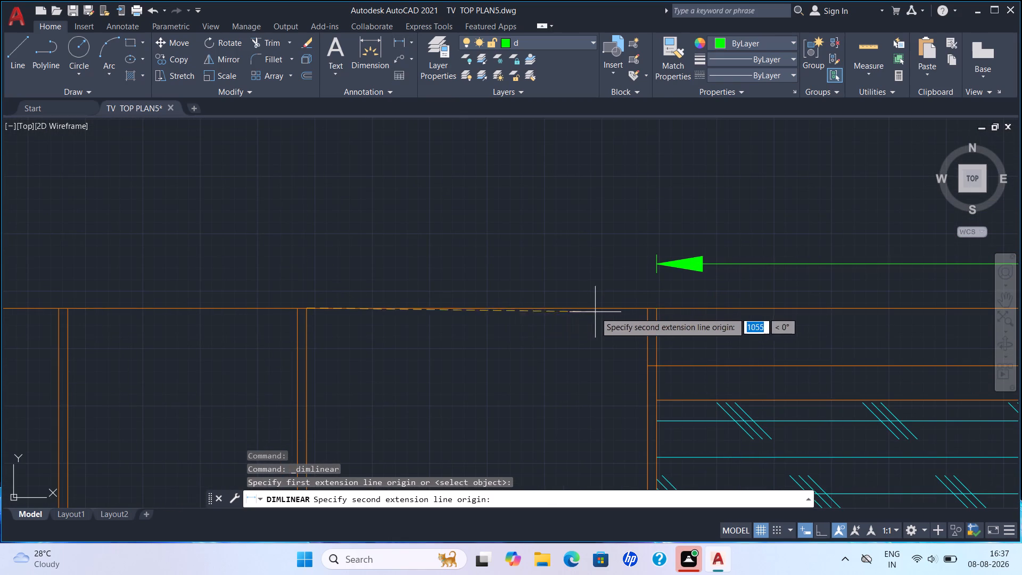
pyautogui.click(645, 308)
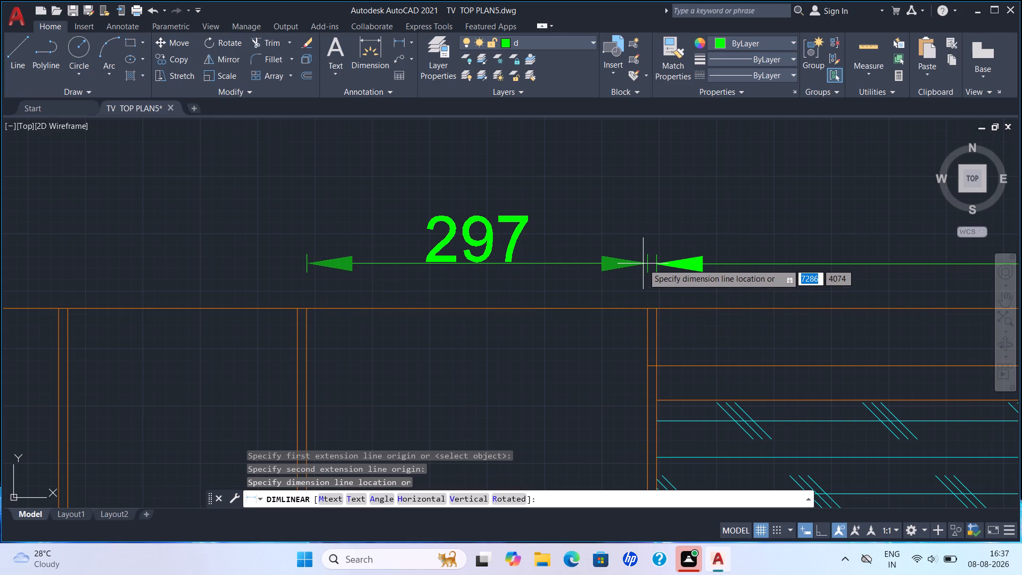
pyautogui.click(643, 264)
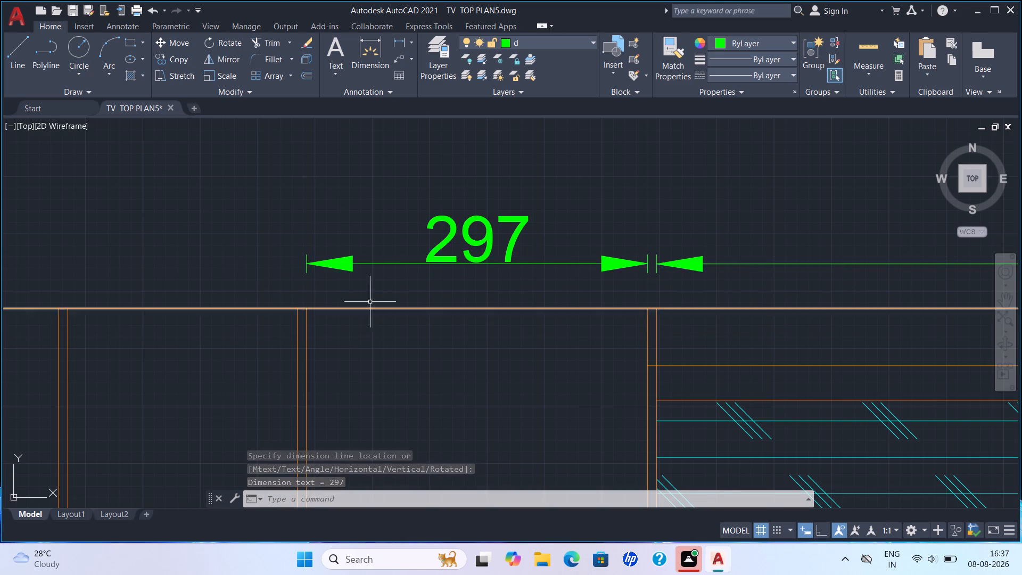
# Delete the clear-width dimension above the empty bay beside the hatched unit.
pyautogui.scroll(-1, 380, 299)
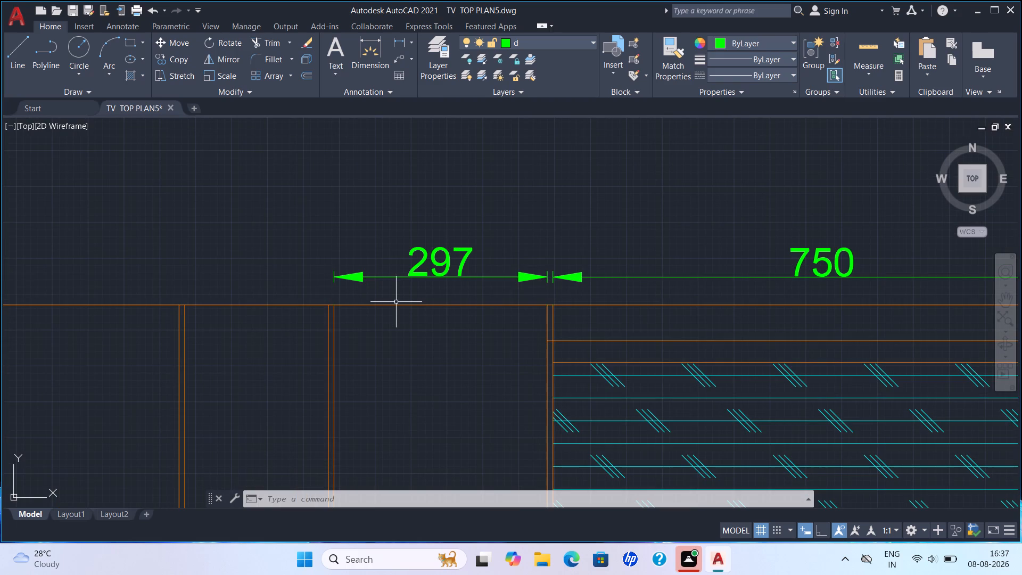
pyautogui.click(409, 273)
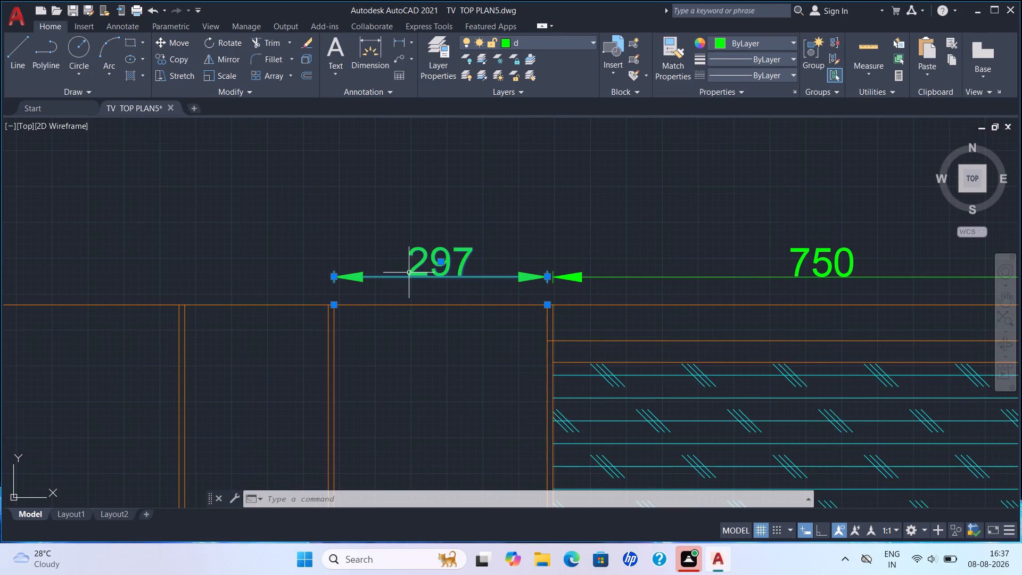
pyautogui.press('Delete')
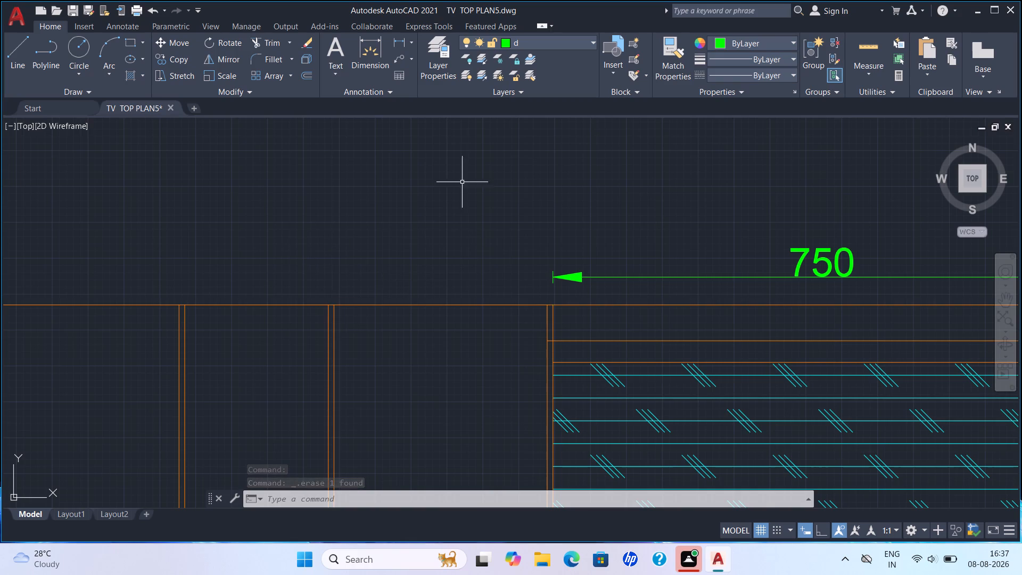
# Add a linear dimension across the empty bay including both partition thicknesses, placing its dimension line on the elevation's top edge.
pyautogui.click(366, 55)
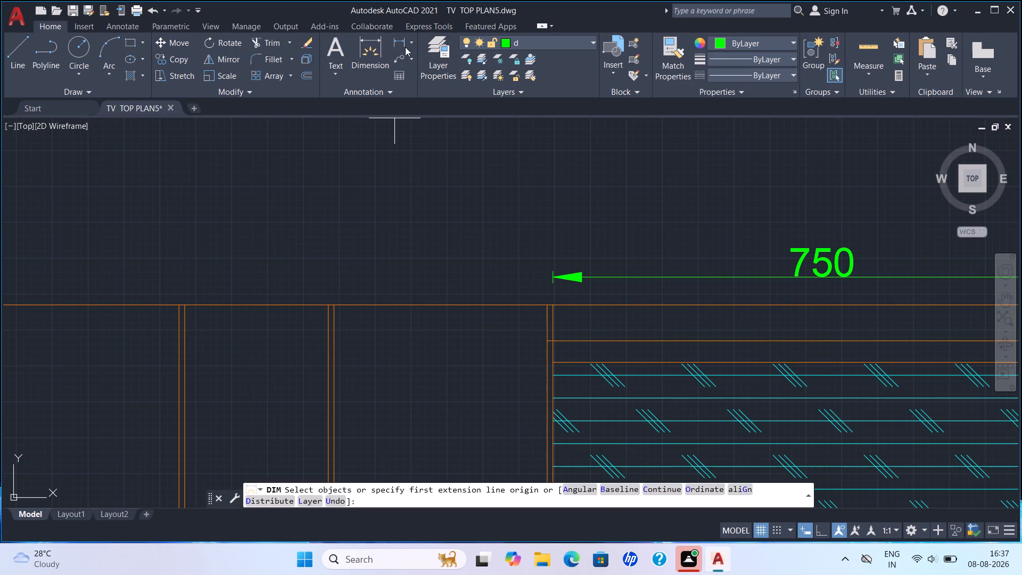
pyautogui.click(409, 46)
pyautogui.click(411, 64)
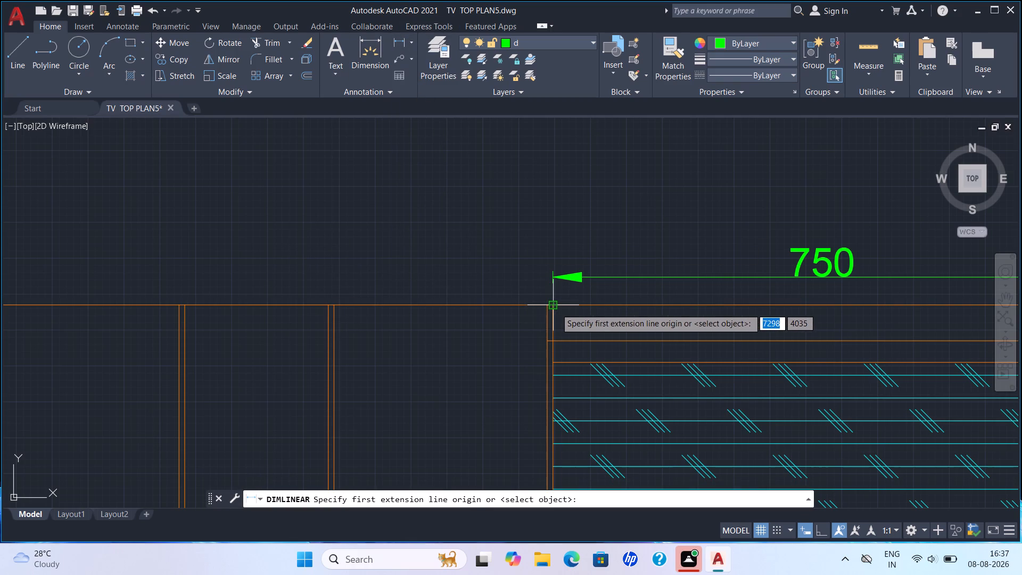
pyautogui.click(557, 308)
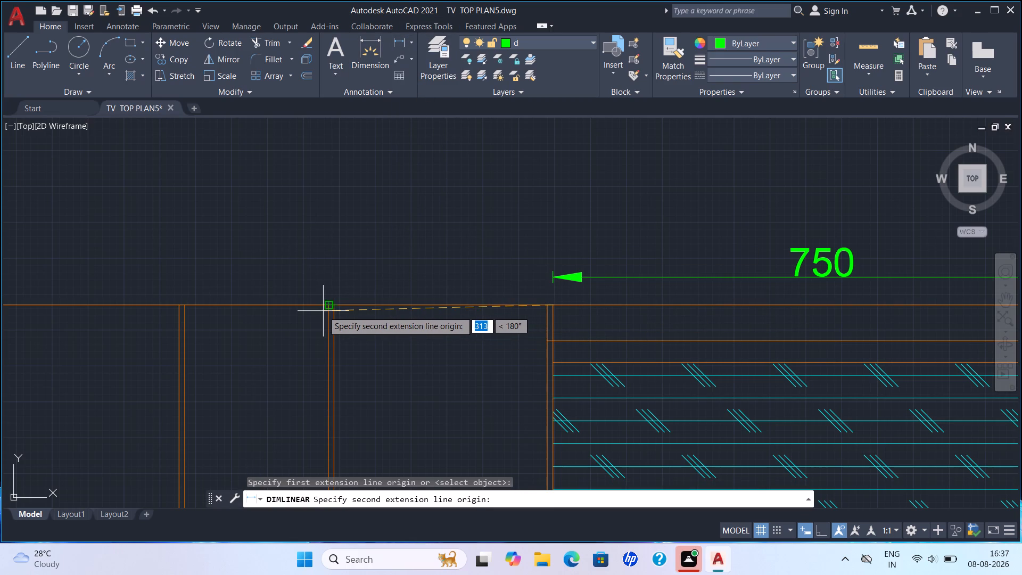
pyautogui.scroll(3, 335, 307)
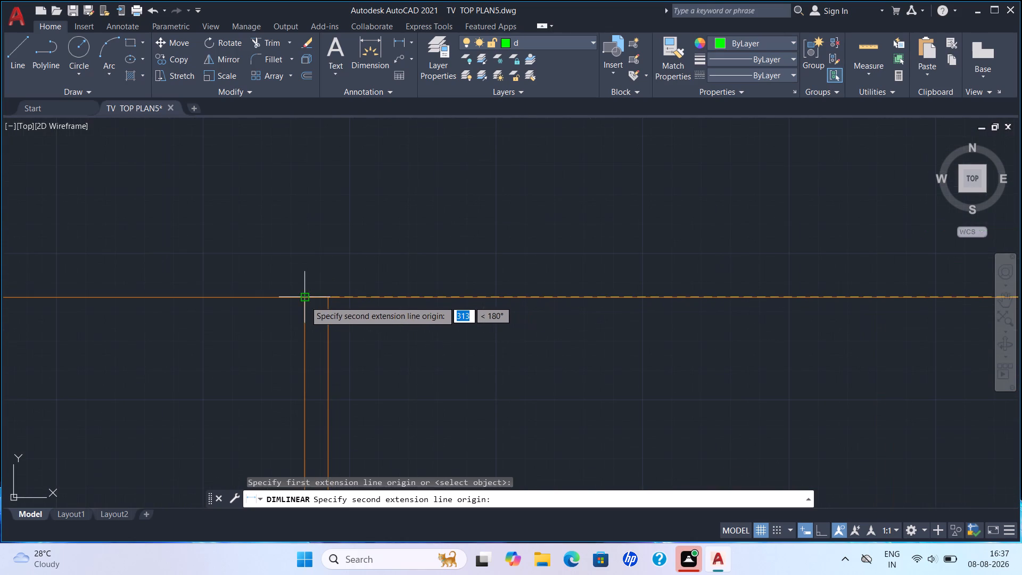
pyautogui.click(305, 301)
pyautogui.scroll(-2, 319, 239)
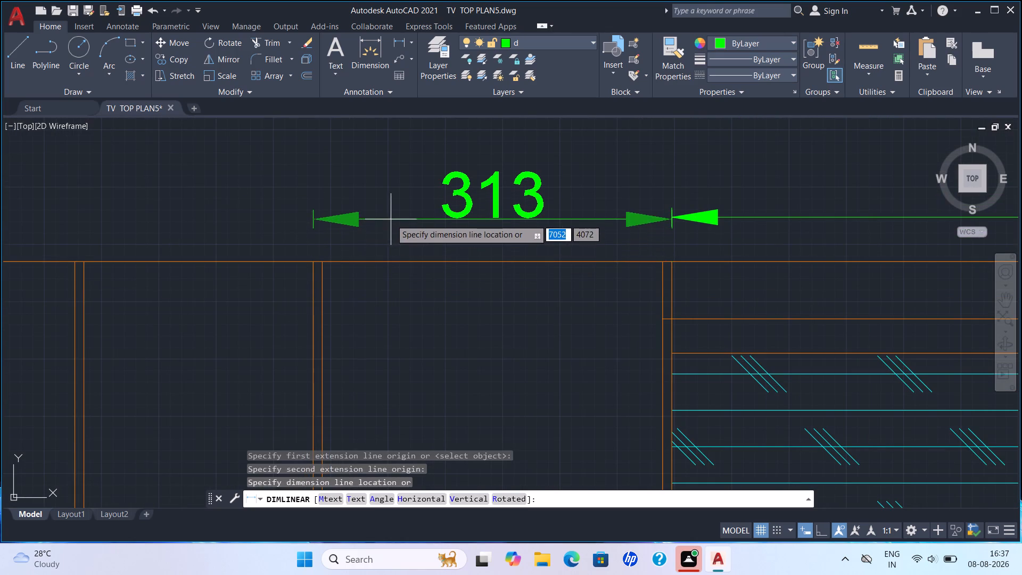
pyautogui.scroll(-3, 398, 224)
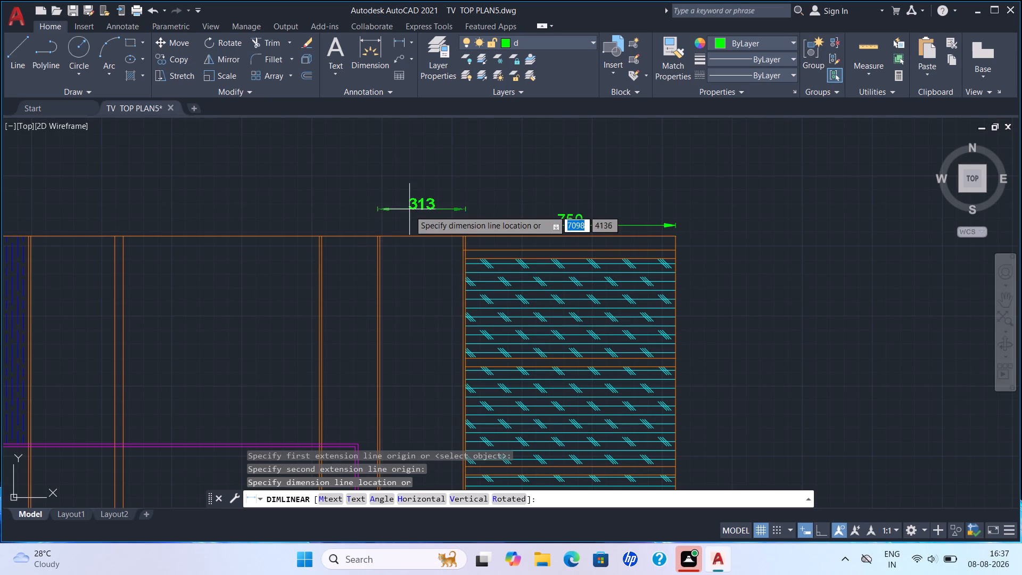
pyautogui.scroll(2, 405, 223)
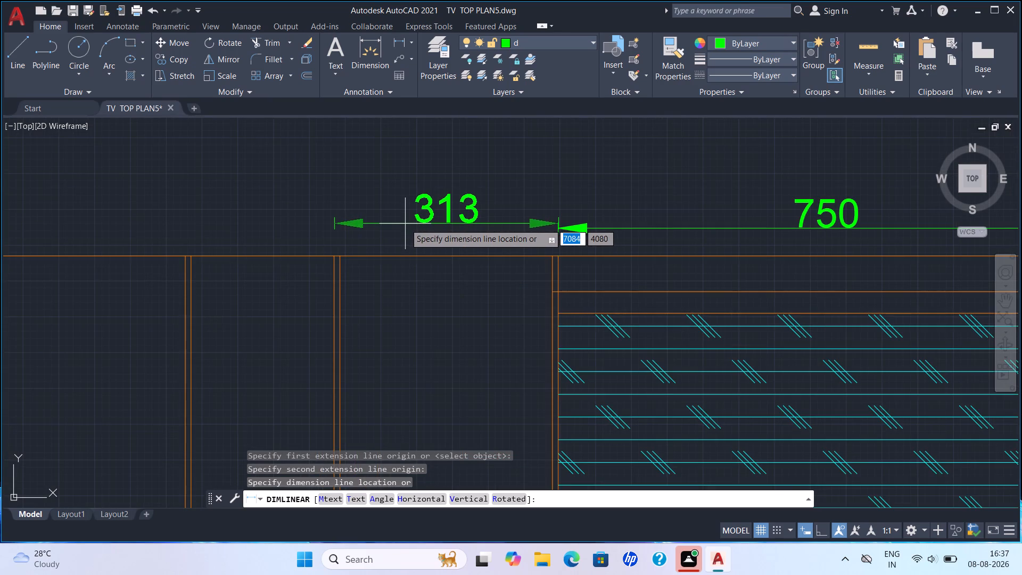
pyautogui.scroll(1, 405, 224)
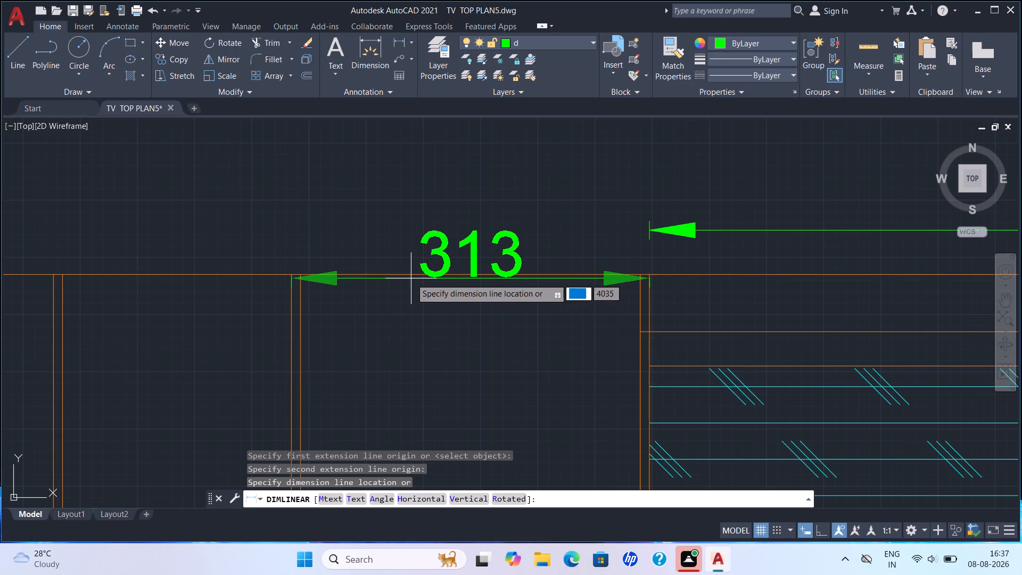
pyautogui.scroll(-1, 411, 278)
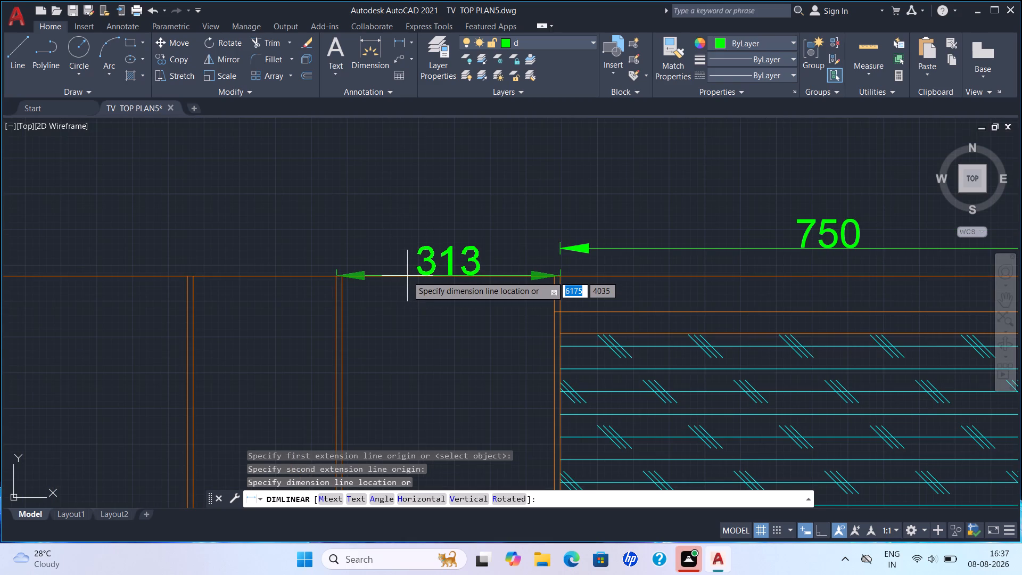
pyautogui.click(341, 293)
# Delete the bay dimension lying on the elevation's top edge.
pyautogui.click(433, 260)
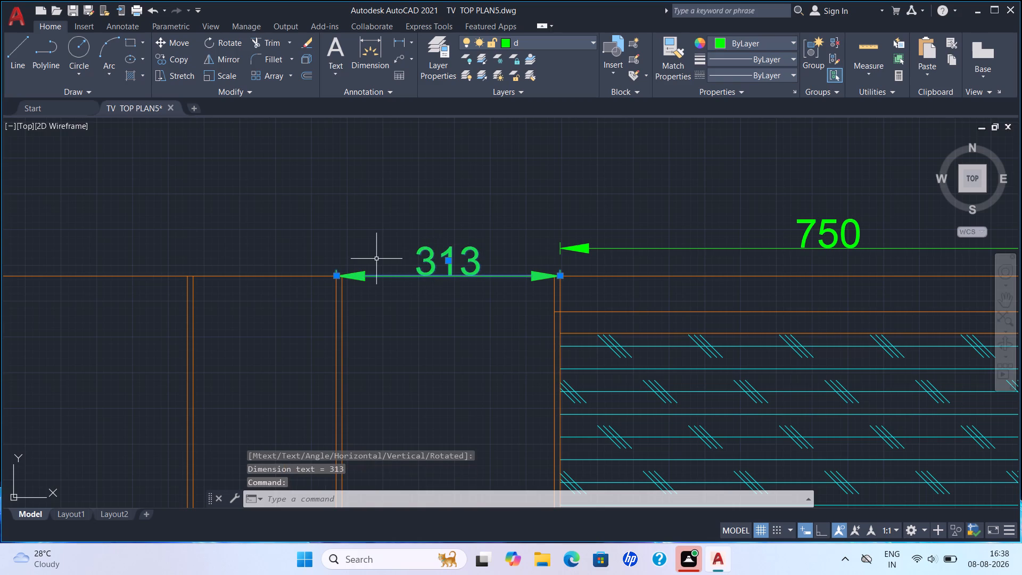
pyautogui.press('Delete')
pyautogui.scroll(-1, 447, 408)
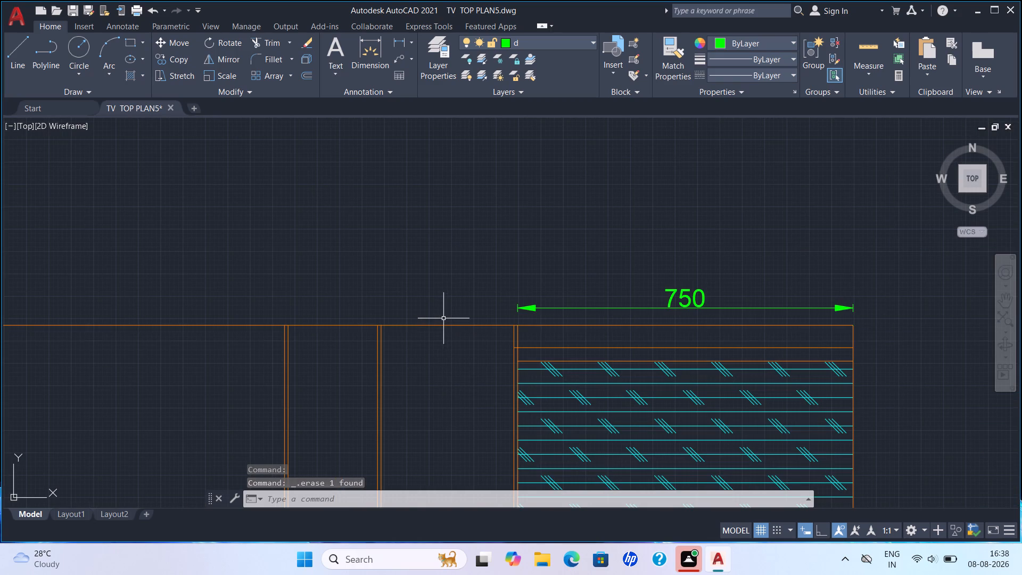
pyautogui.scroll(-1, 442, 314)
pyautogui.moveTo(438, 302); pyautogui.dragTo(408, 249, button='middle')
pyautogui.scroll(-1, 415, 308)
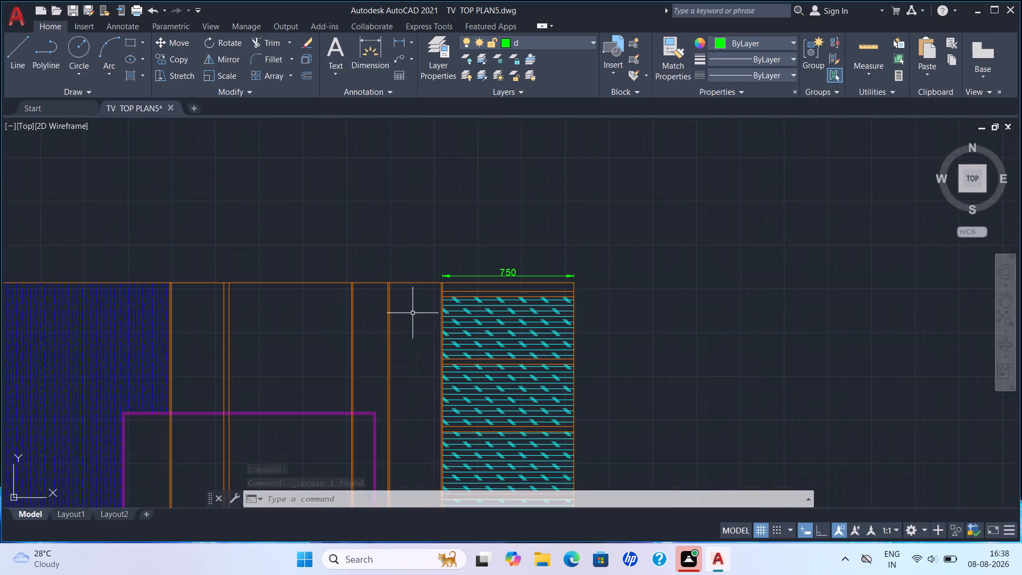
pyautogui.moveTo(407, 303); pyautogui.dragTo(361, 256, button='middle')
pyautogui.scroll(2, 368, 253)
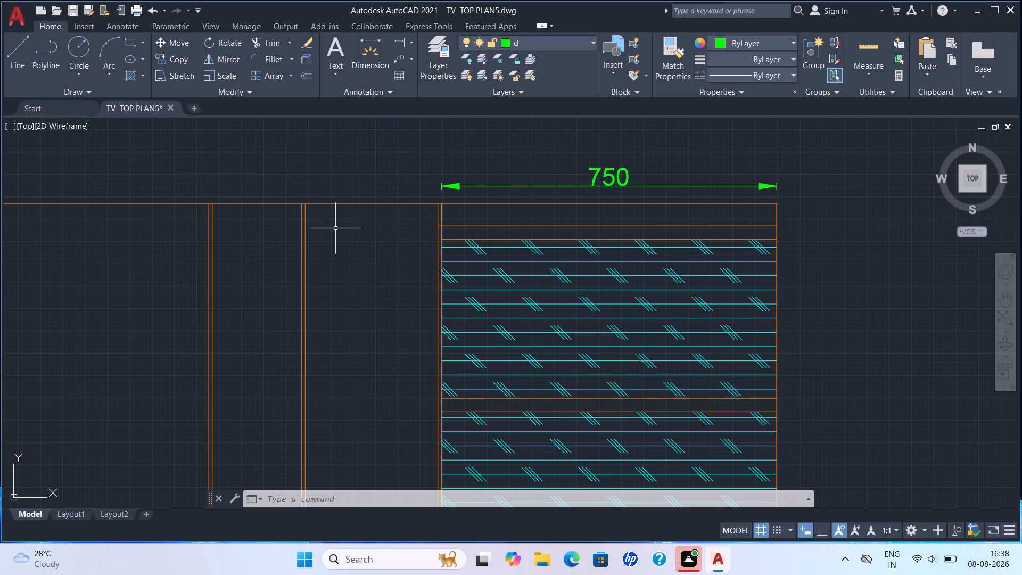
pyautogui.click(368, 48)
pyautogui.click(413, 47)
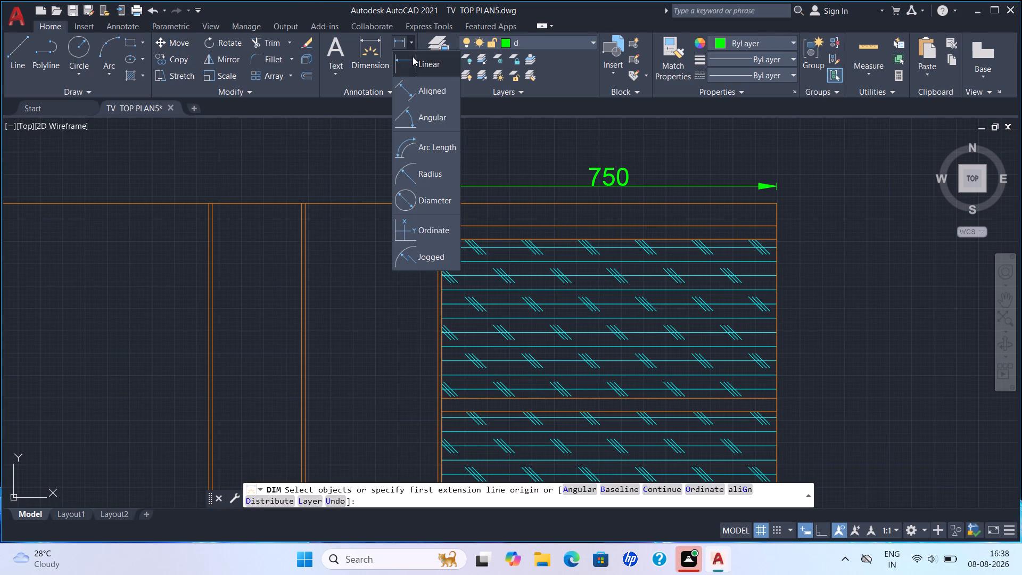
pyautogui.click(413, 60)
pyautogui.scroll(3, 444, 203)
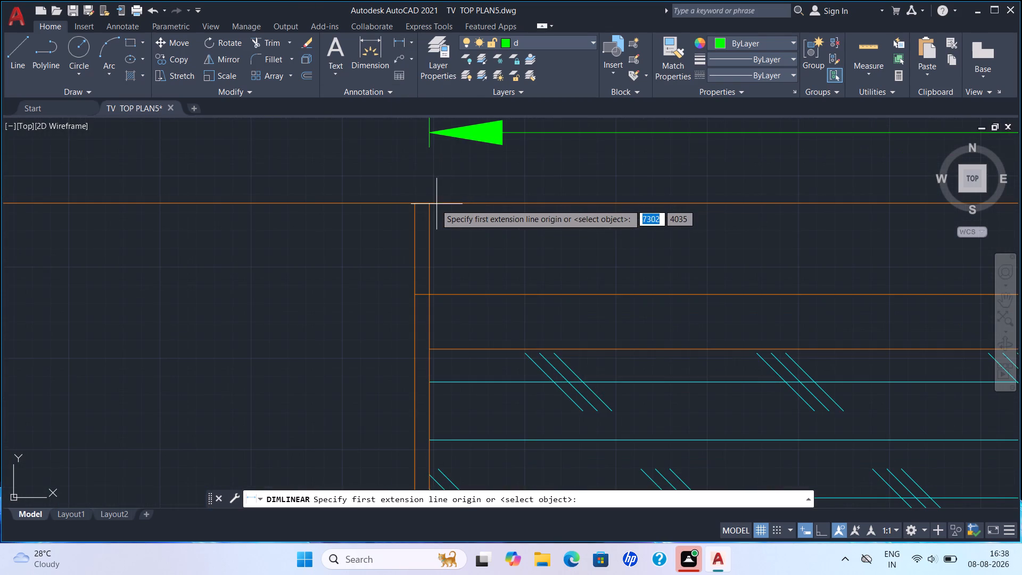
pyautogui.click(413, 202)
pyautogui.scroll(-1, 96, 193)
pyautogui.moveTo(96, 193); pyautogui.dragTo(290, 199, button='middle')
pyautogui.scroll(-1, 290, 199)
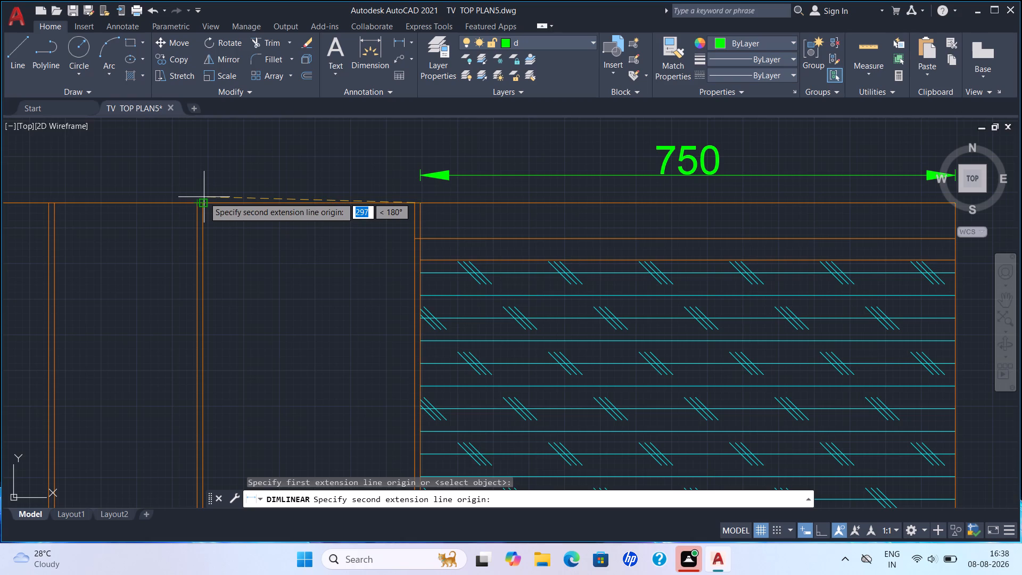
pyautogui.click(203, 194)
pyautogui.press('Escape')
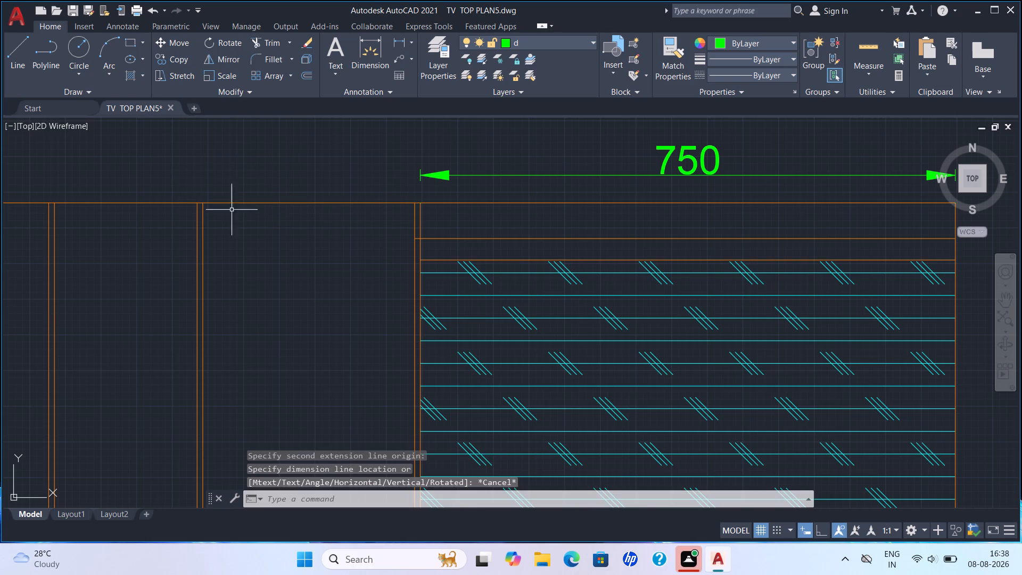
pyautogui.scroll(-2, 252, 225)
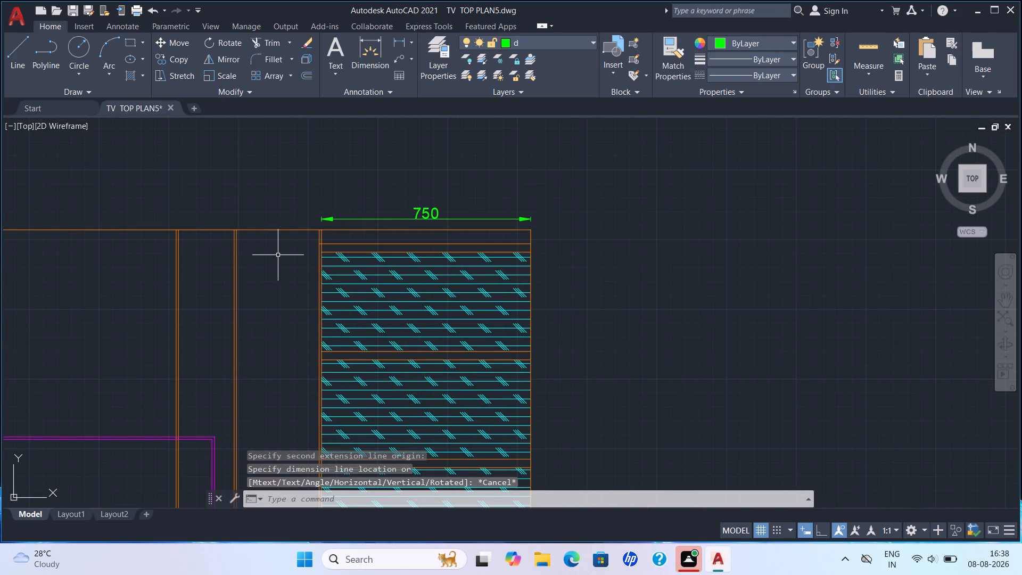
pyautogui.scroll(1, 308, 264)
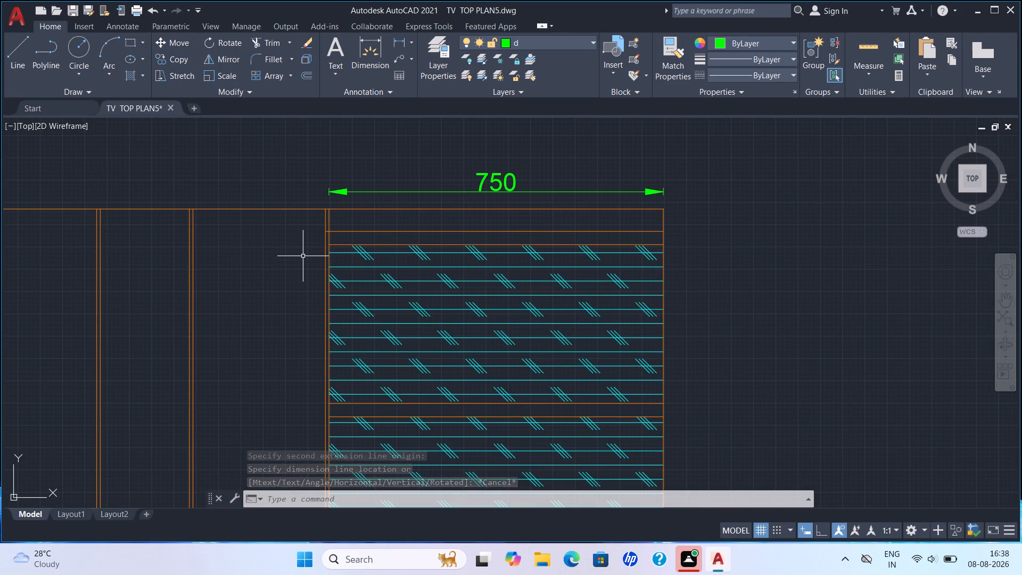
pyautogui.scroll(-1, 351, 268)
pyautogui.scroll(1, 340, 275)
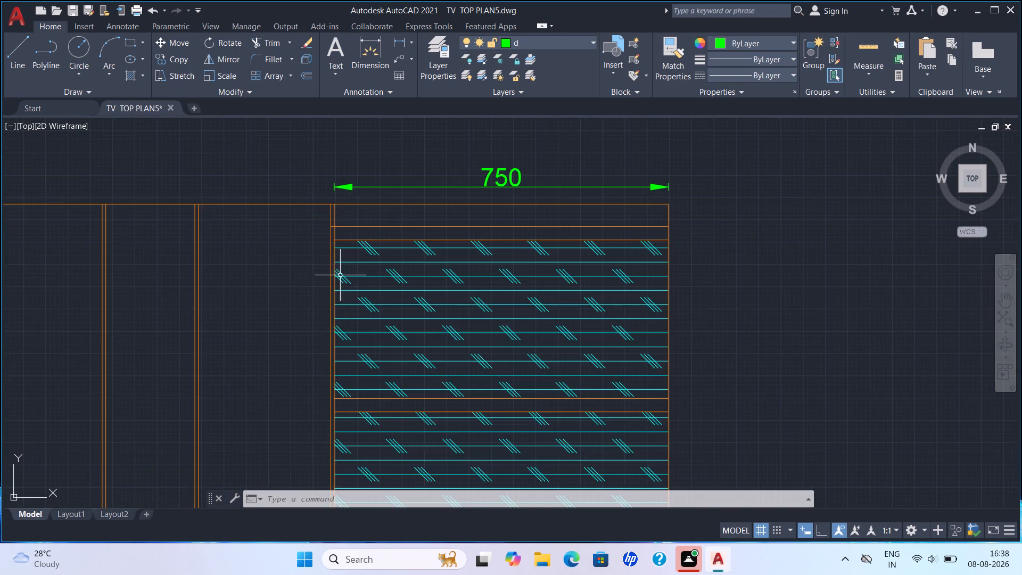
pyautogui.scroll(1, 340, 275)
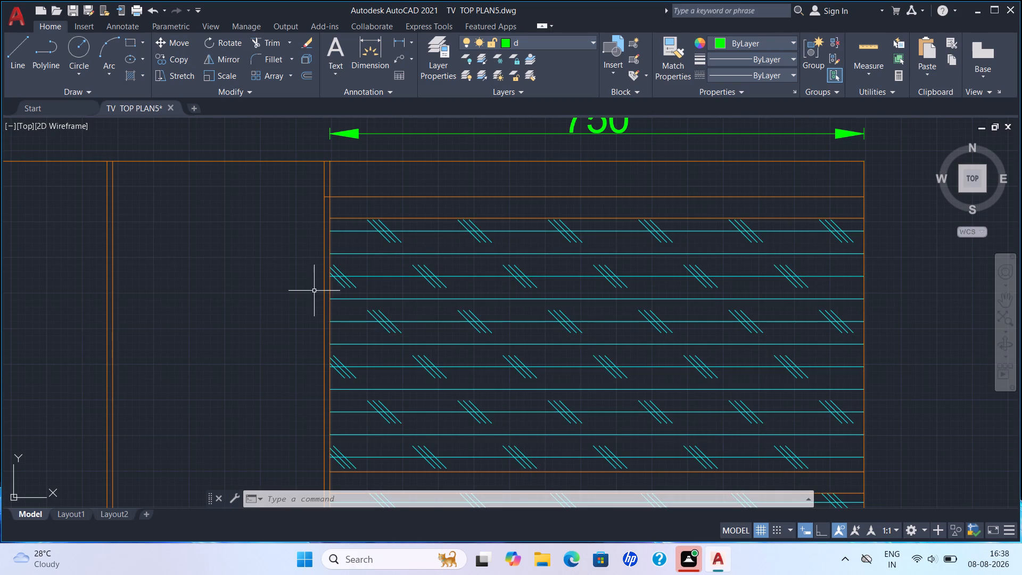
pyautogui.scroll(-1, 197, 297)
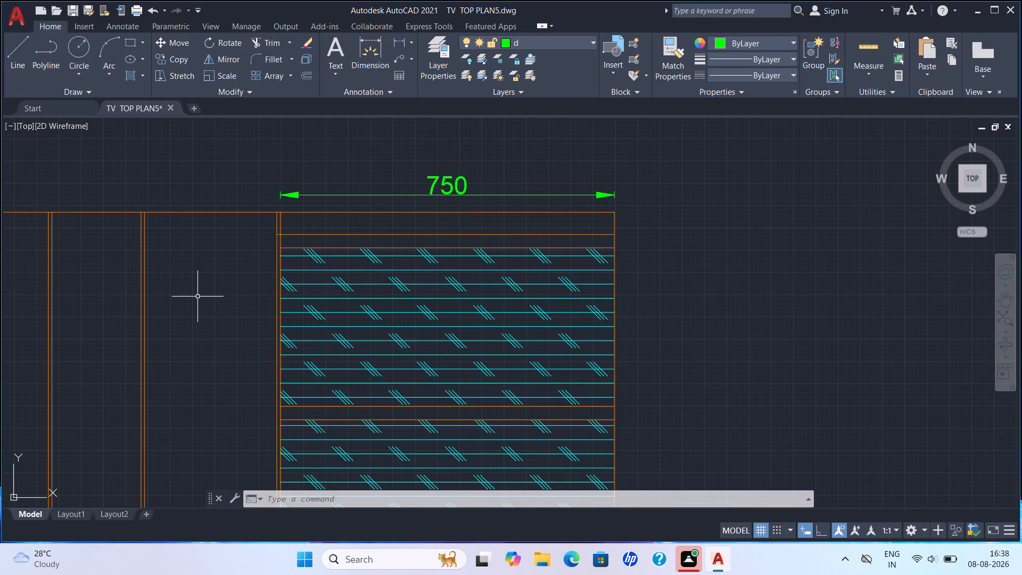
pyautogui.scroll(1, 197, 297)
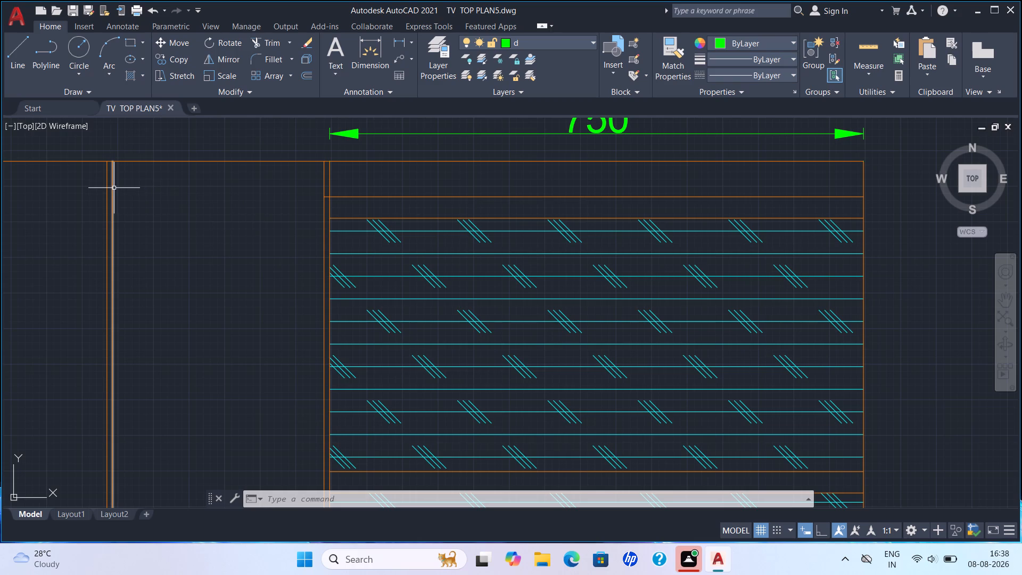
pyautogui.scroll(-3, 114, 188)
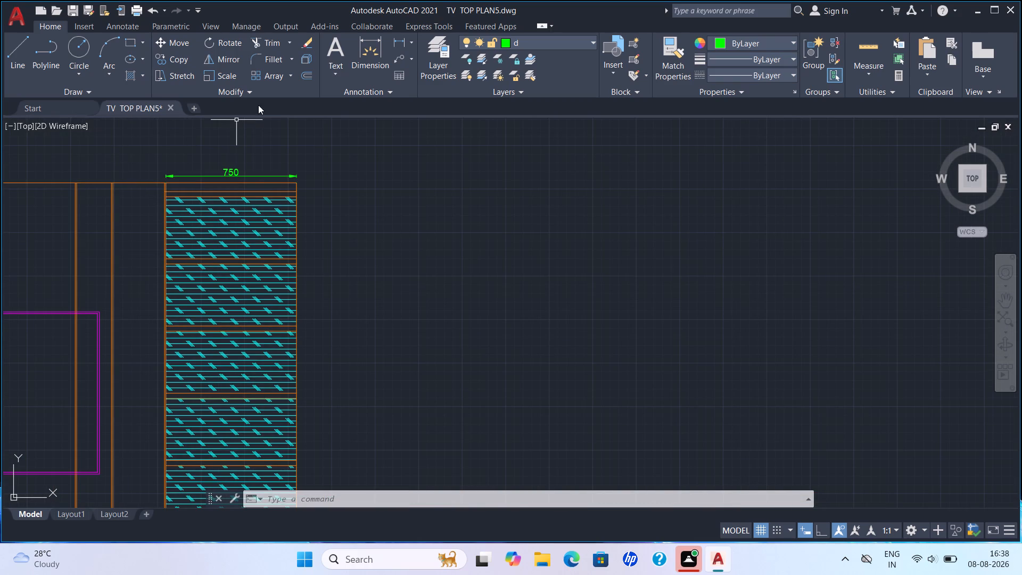
# Add a linear dimension above the top edge for the clear width of the narrow bay between the two double-line partitions near the TV.
pyautogui.click(287, 46)
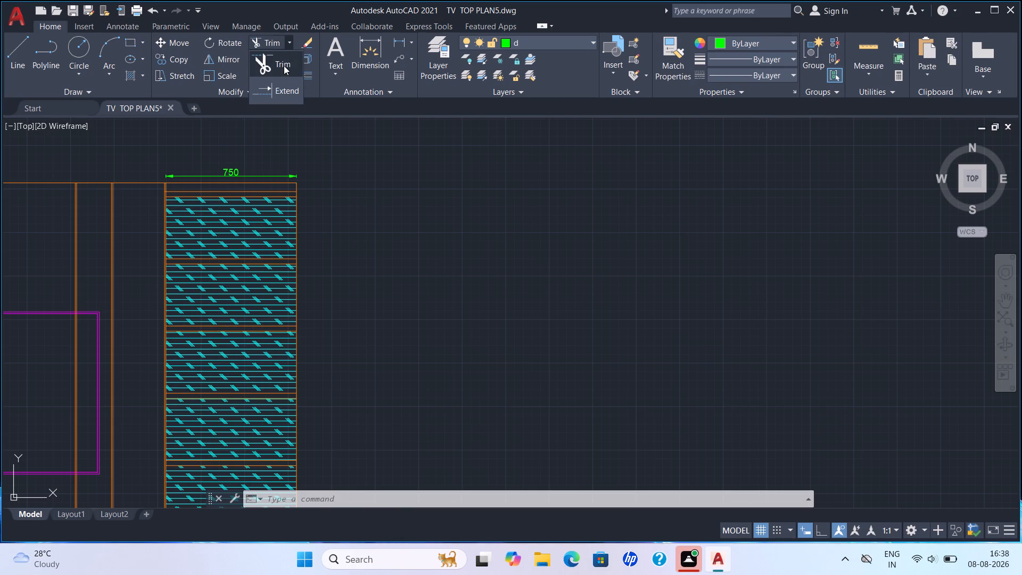
pyautogui.click(368, 52)
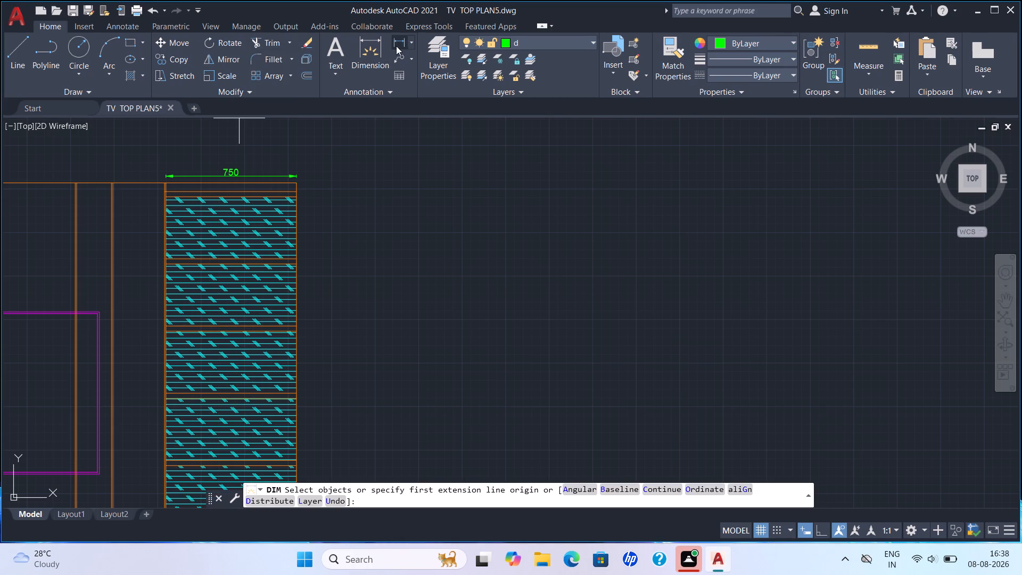
pyautogui.click(407, 45)
pyautogui.click(413, 40)
pyautogui.click(403, 55)
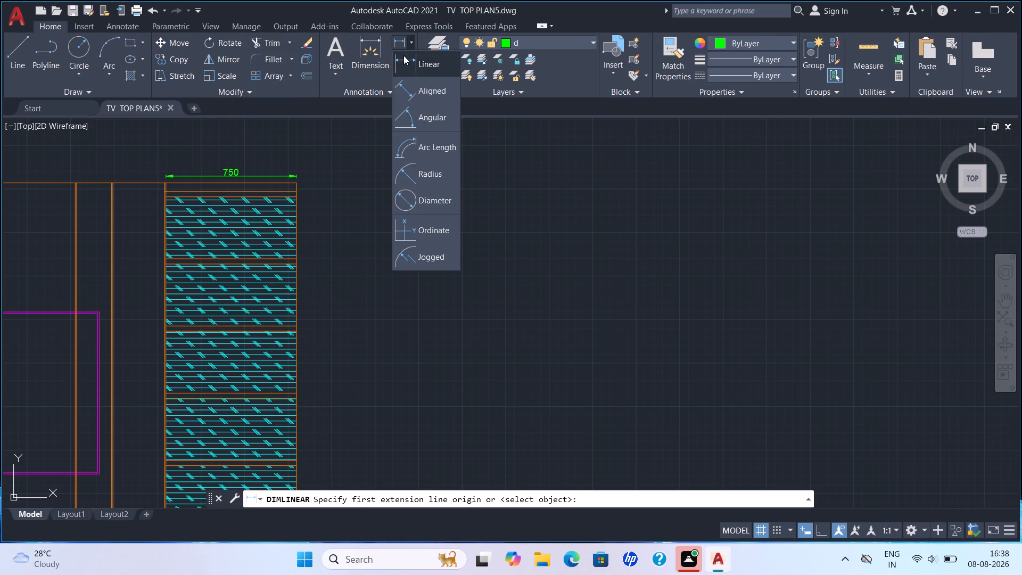
pyautogui.scroll(4, 75, 175)
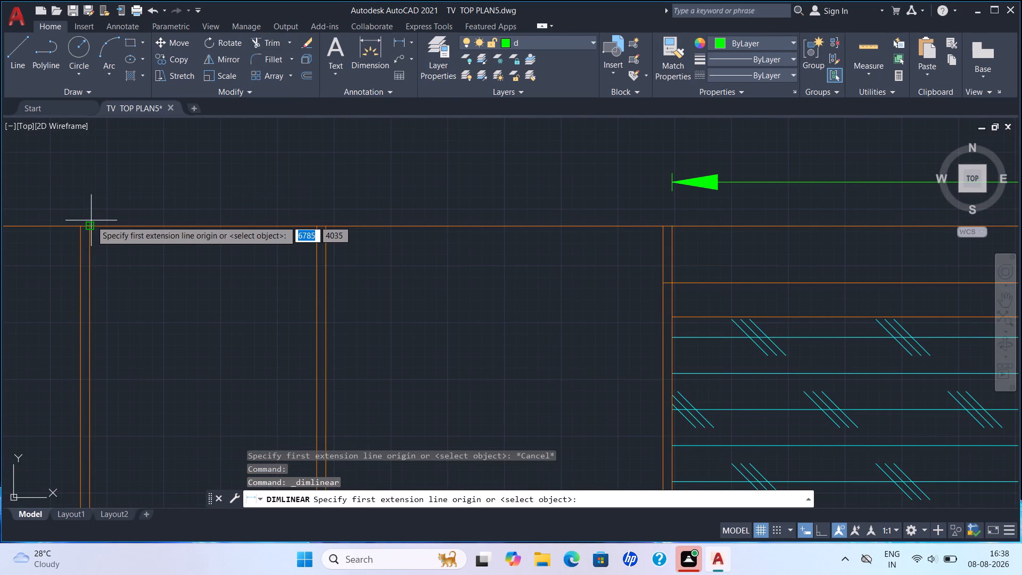
pyautogui.click(88, 224)
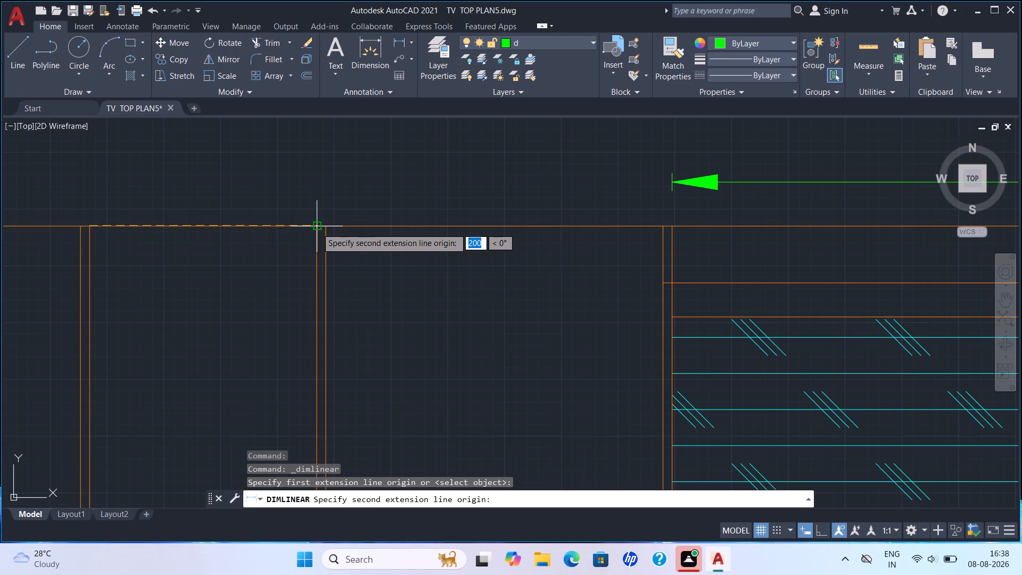
pyautogui.click(317, 227)
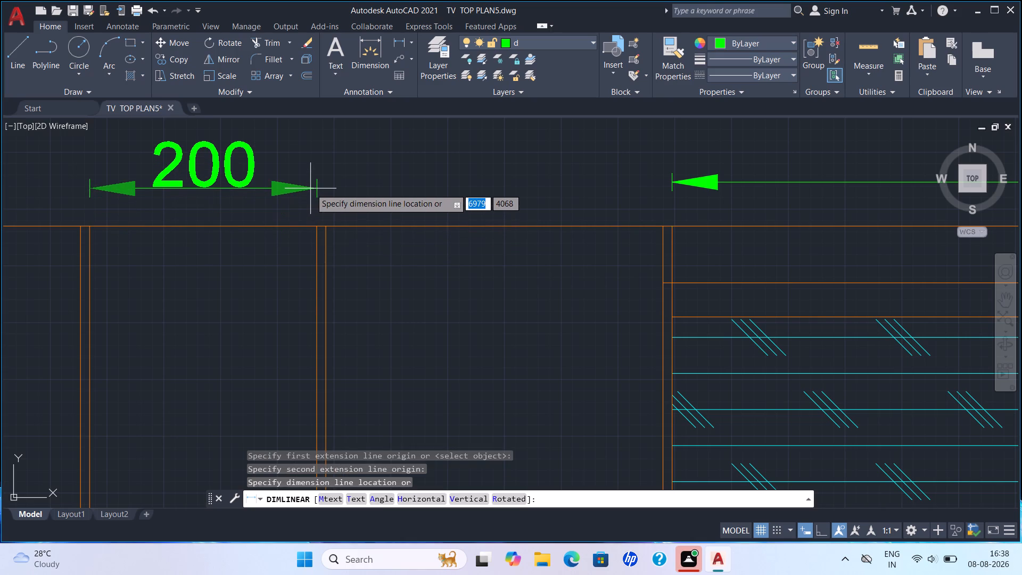
pyautogui.click(310, 186)
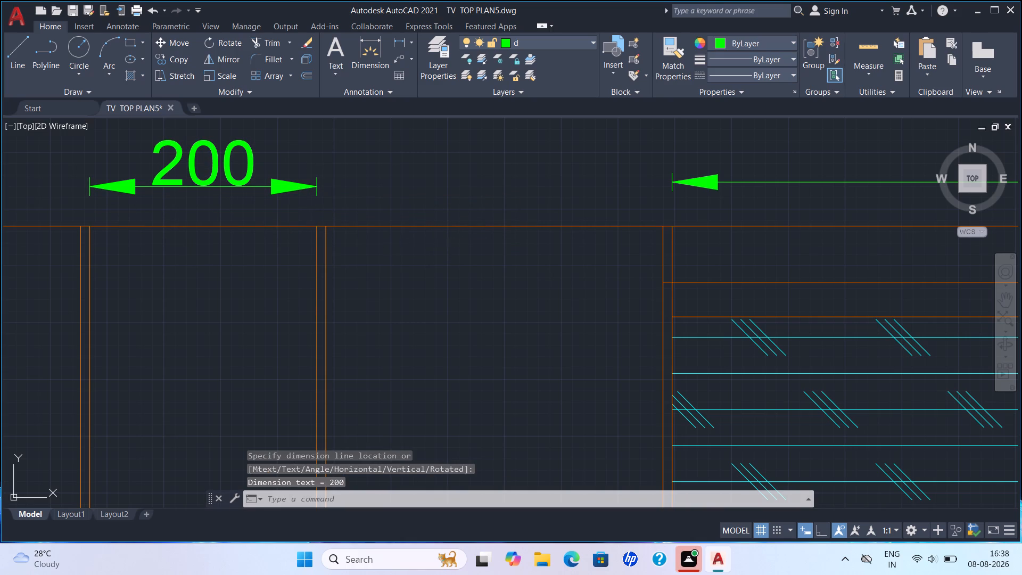
pyautogui.press('Escape')
pyautogui.scroll(-1, 322, 290)
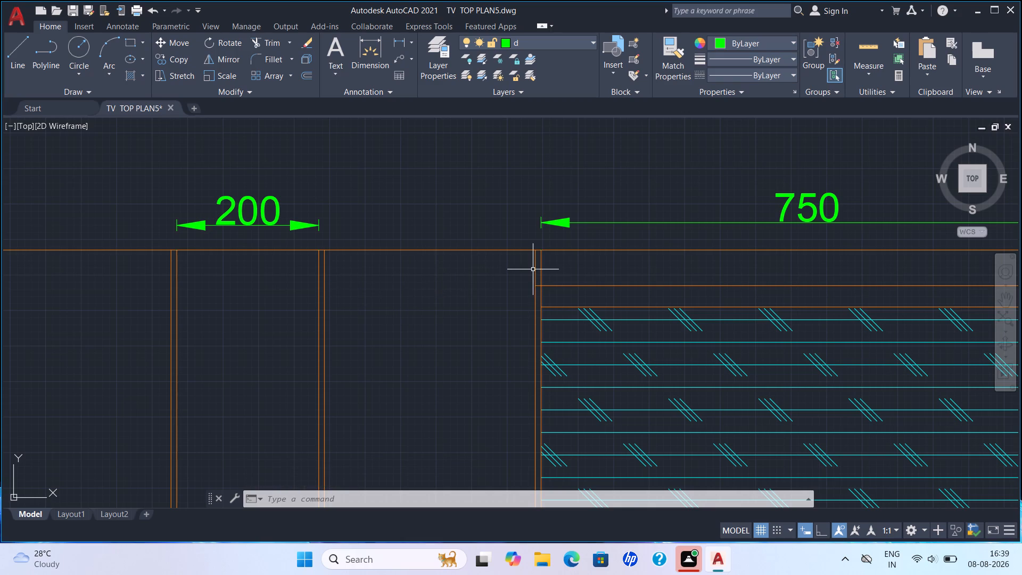
pyautogui.press('Escape')
# Trim away the outer vertical line of the partition between the empty bay and the hatched shelf unit, above the base band.
pyautogui.scroll(-1, 474, 286)
pyautogui.moveTo(474, 287); pyautogui.dragTo(407, 222, button='middle')
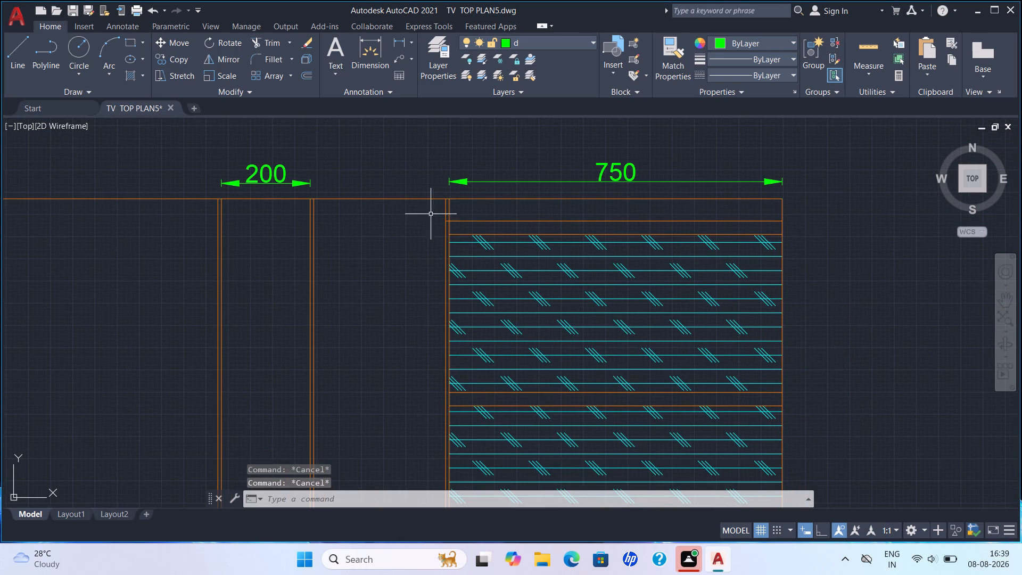
pyautogui.scroll(3, 427, 256)
pyautogui.write('tr')
pyautogui.press('Return')
pyautogui.scroll(-3, 529, 69)
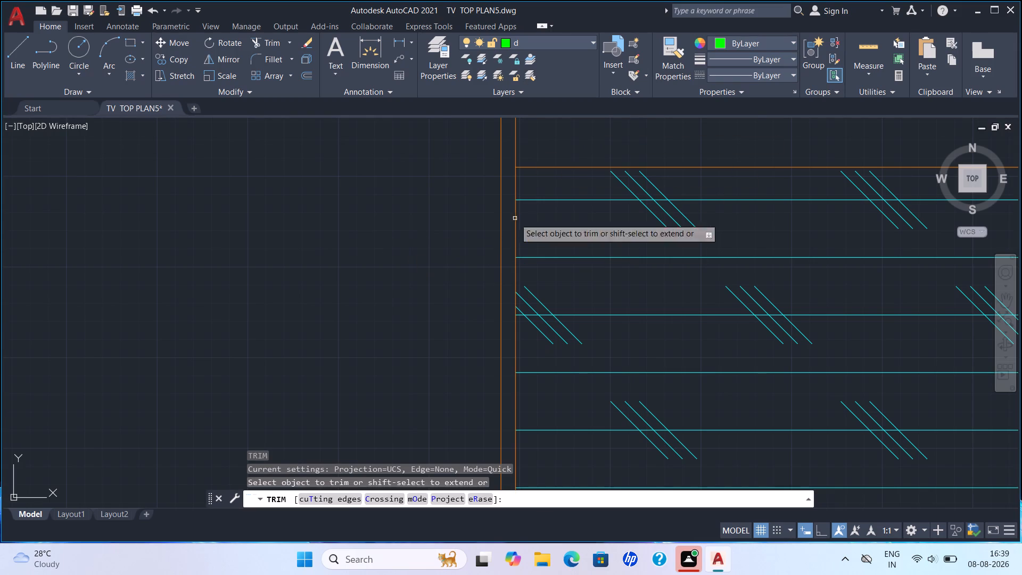
pyautogui.scroll(-3, 491, 259)
pyautogui.moveTo(410, 332); pyautogui.dragTo(418, 117, button='middle')
pyautogui.scroll(-1, 418, 116)
pyautogui.scroll(-2, 437, 221)
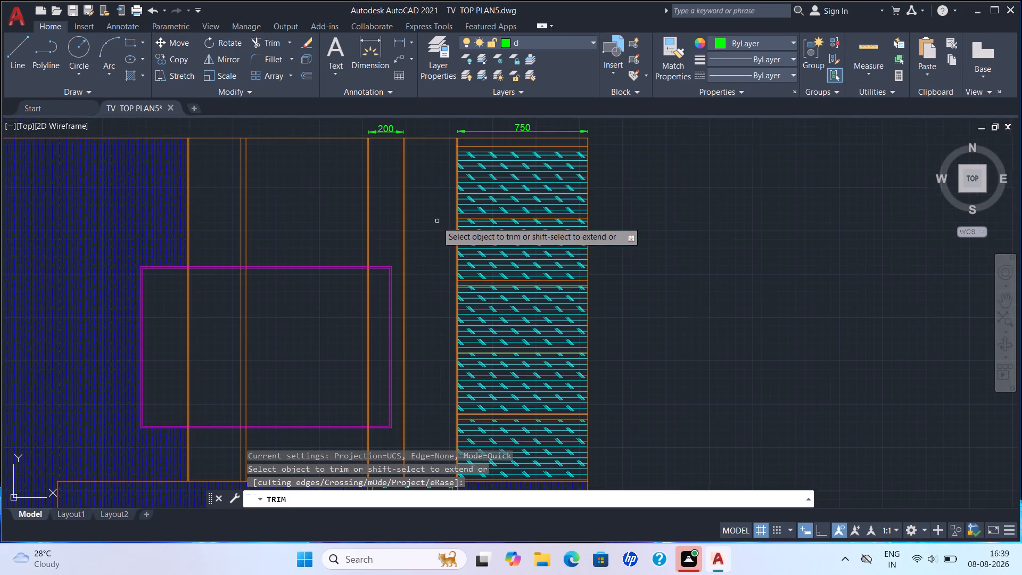
pyautogui.scroll(-2, 461, 306)
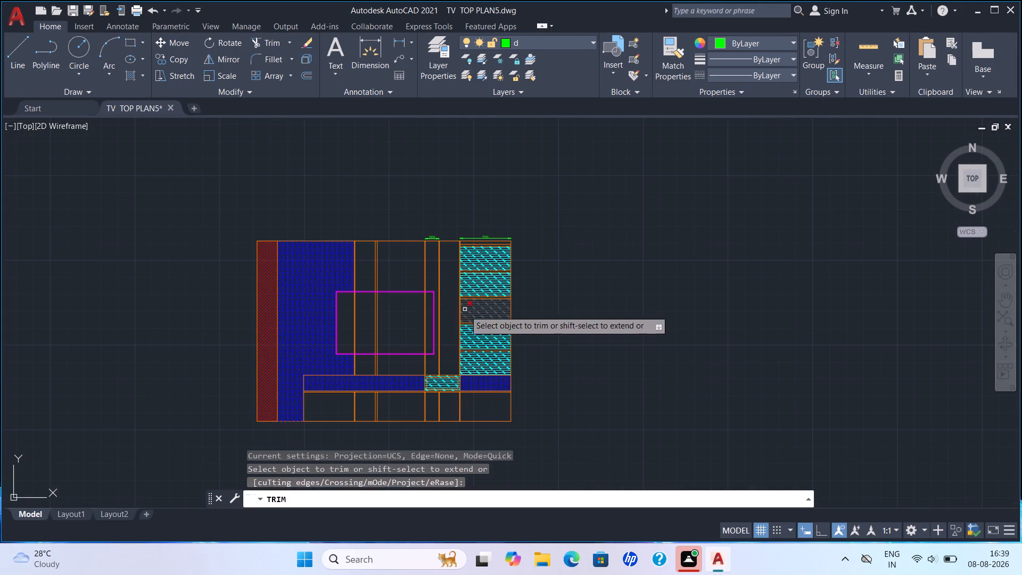
pyautogui.scroll(3, 432, 328)
pyautogui.moveTo(471, 323); pyautogui.dragTo(463, 141, button='middle')
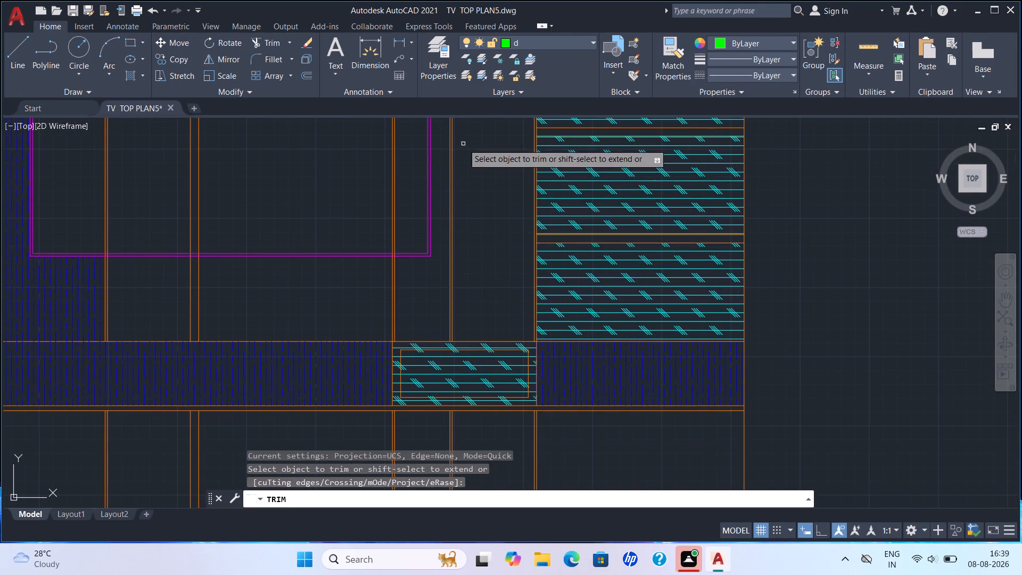
pyautogui.click(531, 276)
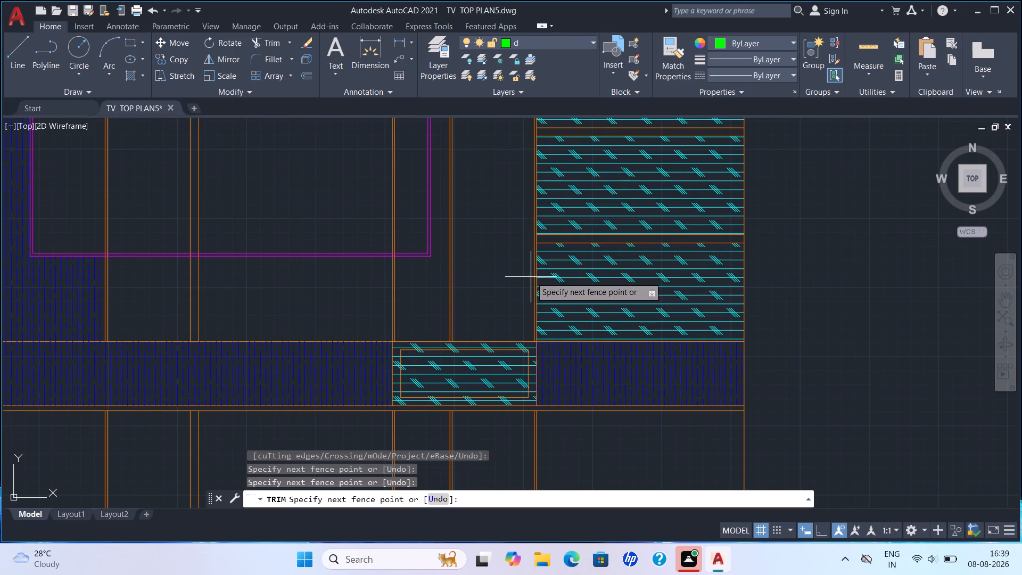
pyautogui.click(530, 278)
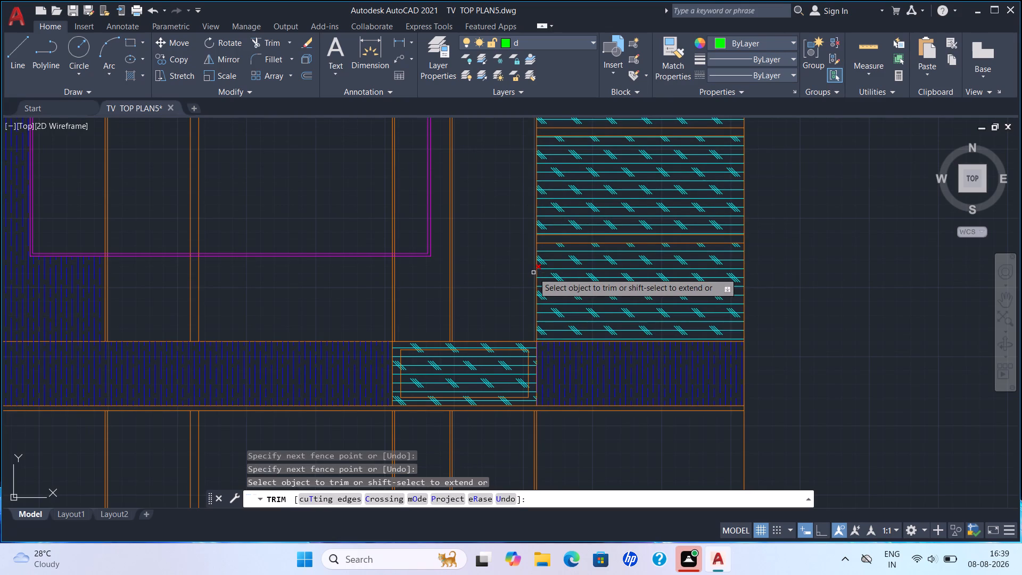
pyautogui.scroll(3, 532, 273)
pyautogui.click(539, 267)
pyautogui.scroll(-5, 535, 270)
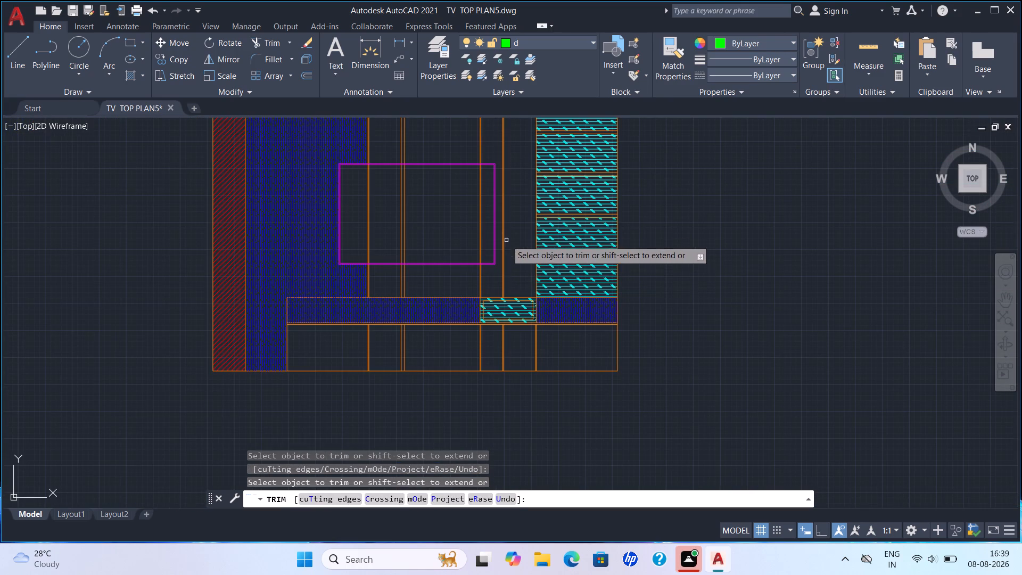
pyautogui.press('Escape')
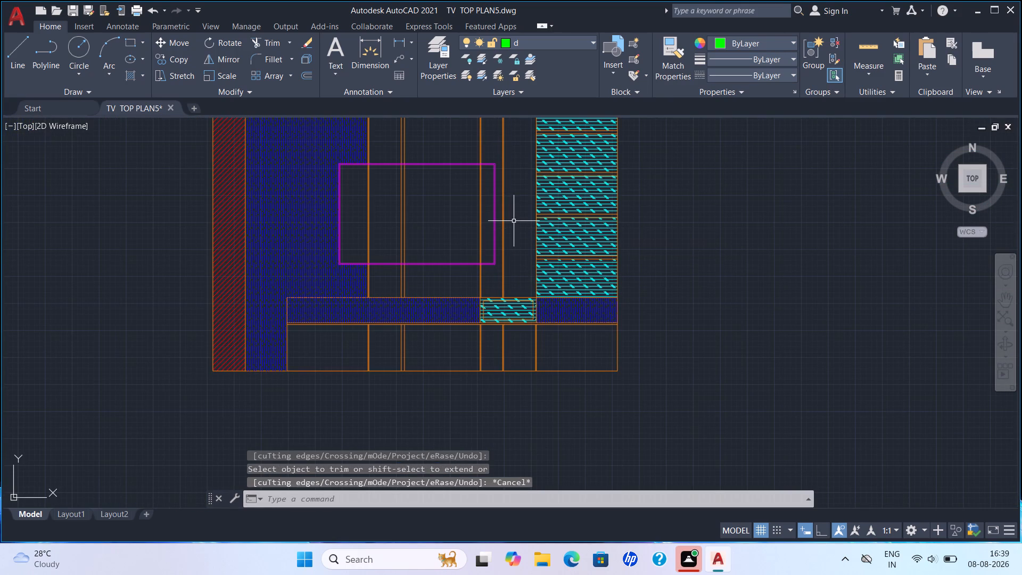
# Trim the short horizontal stub projecting past the hatched unit's edge into the empty bay, just below the top edge.
pyautogui.moveTo(517, 215); pyautogui.dragTo(360, 345, button='middle')
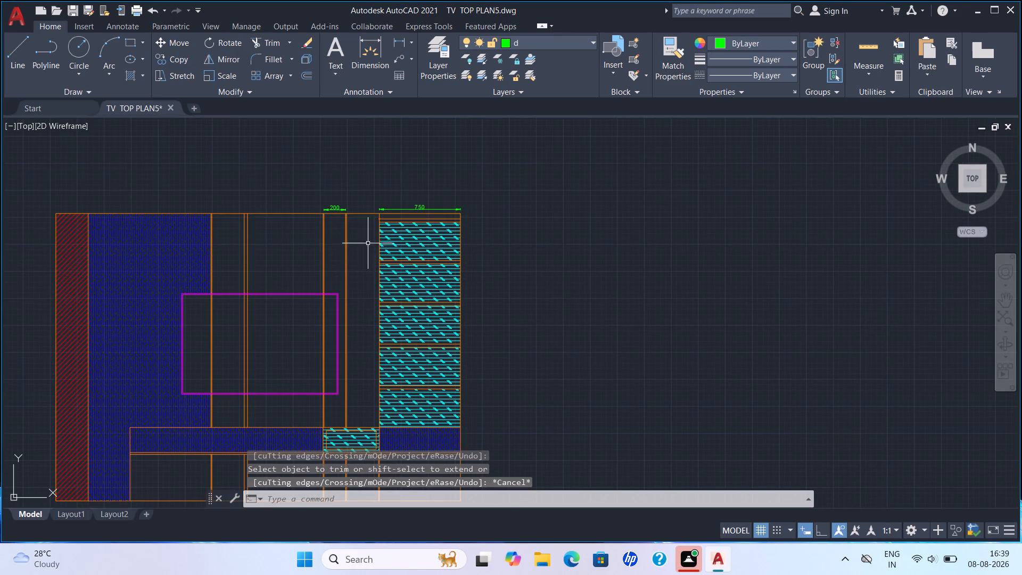
pyautogui.scroll(2, 366, 233)
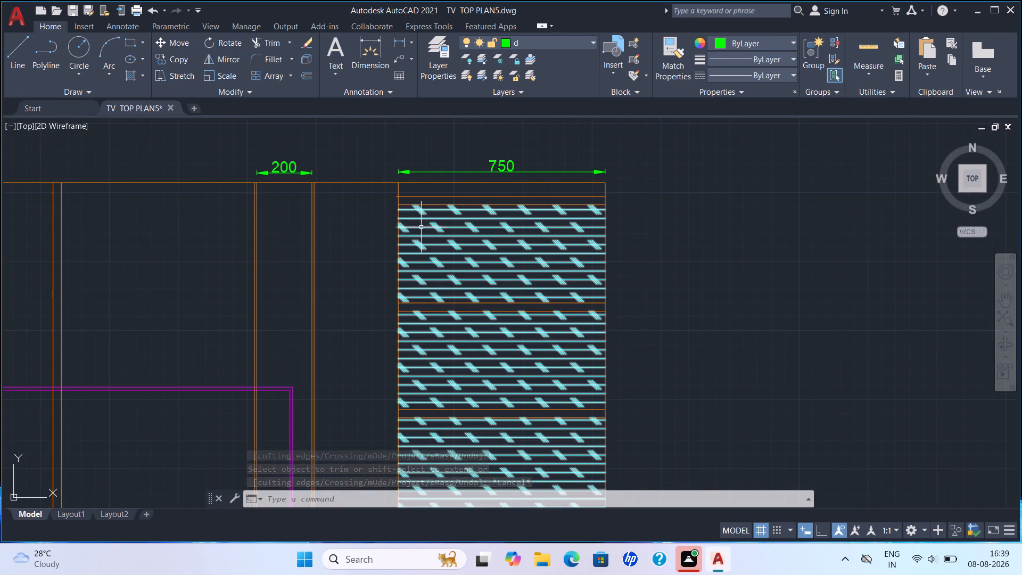
pyautogui.press('Escape')
pyautogui.scroll(2, 390, 203)
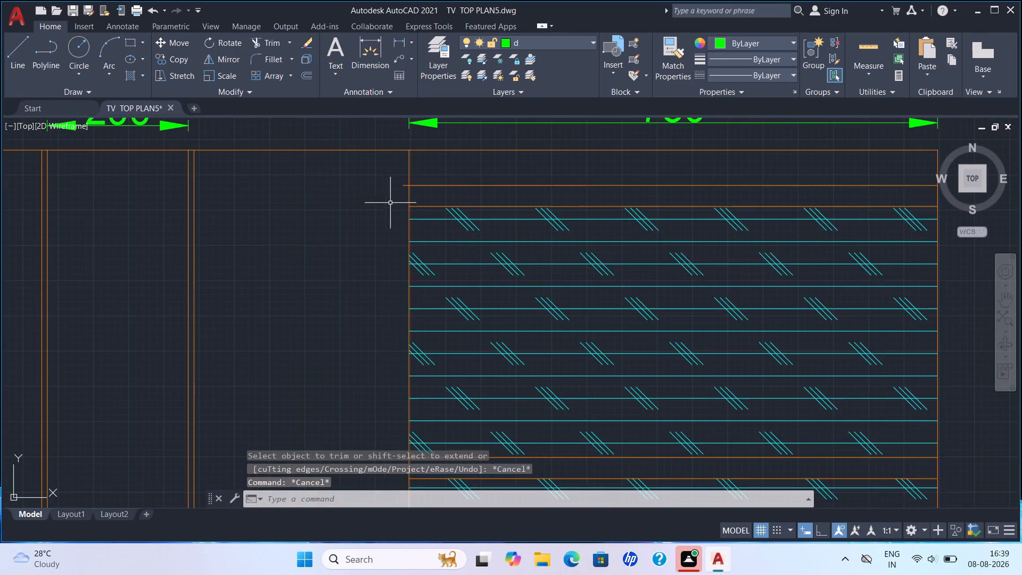
pyautogui.press('t')
pyautogui.press('r')
pyautogui.press('Return')
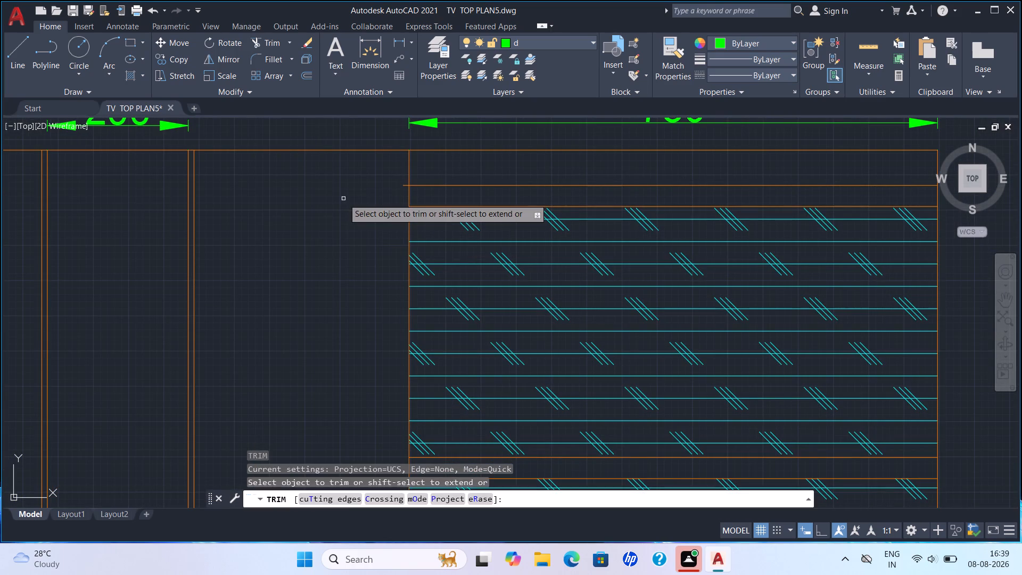
pyautogui.scroll(4, 404, 196)
pyautogui.click(404, 126)
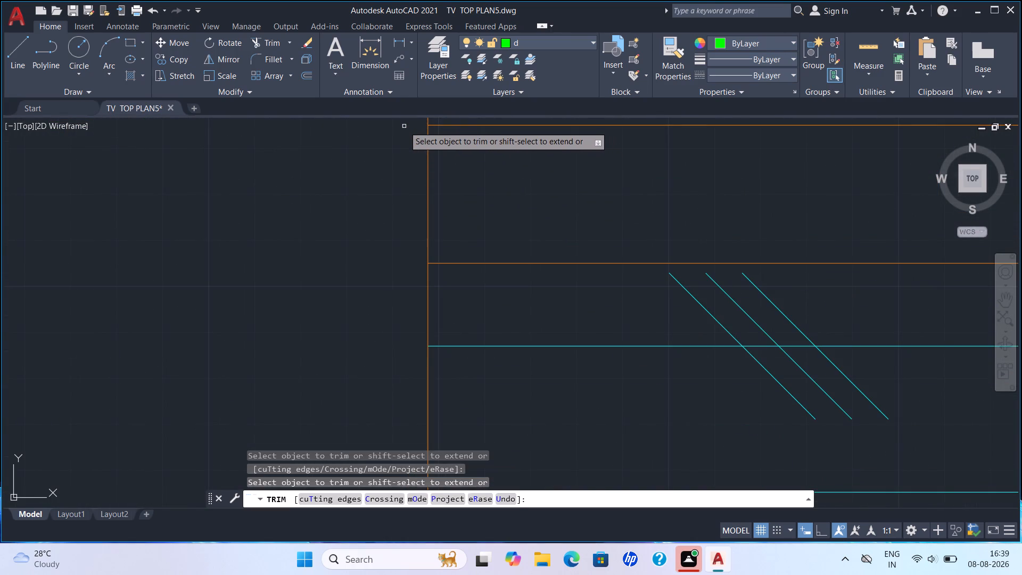
pyautogui.scroll(-5, 401, 143)
pyautogui.moveTo(375, 365); pyautogui.dragTo(402, 216, button='middle')
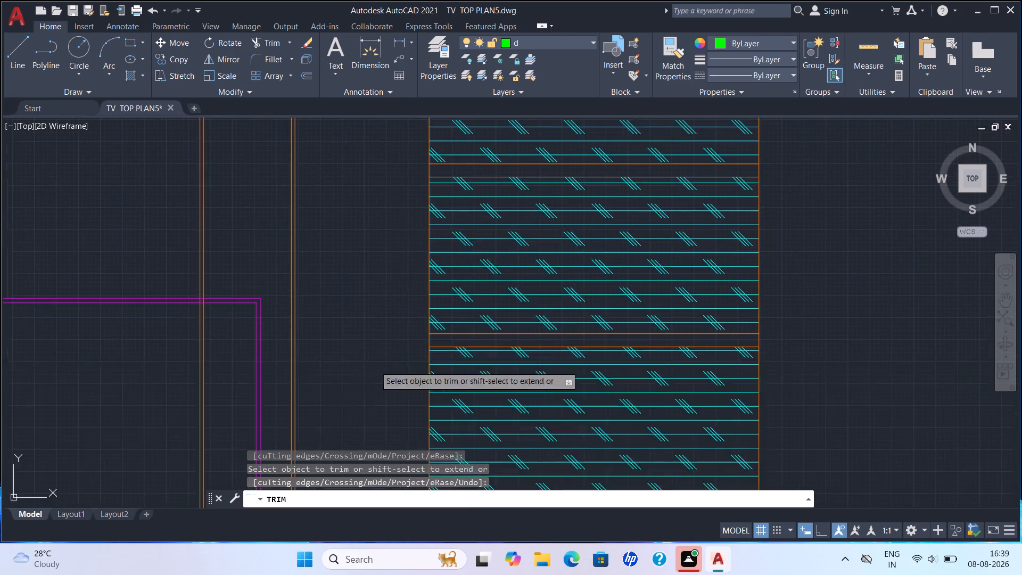
pyautogui.scroll(1, 404, 239)
pyautogui.scroll(-2, 410, 257)
pyautogui.scroll(-1, 409, 347)
pyautogui.moveTo(411, 318); pyautogui.dragTo(428, 206, button='middle')
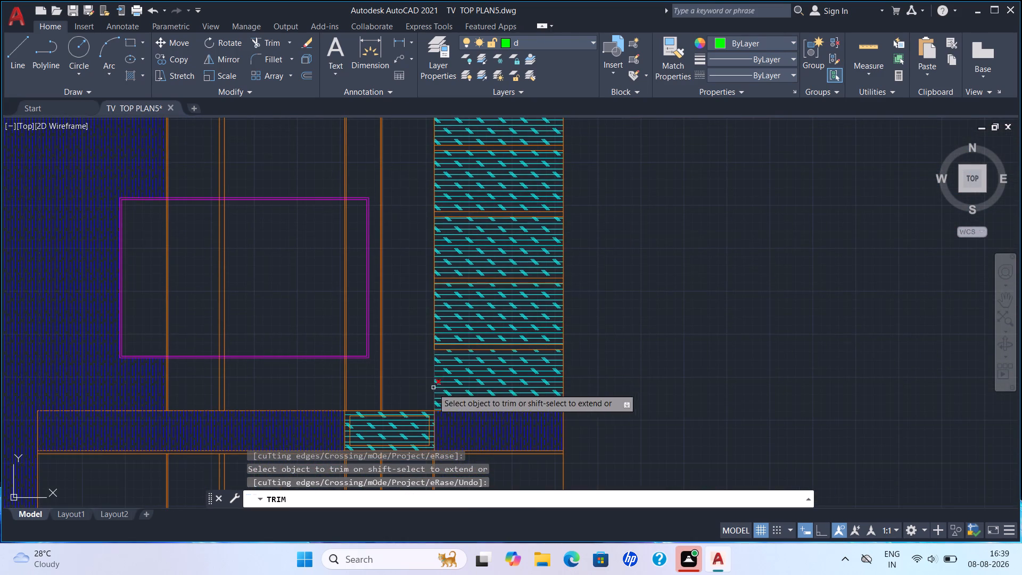
pyautogui.scroll(2, 423, 388)
pyautogui.scroll(-2, 431, 389)
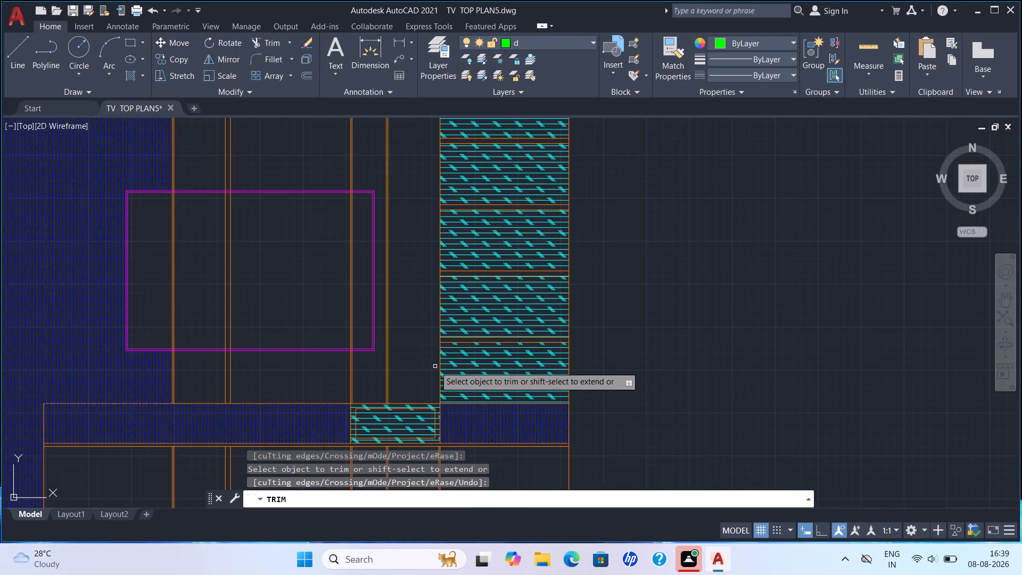
pyautogui.press('Escape')
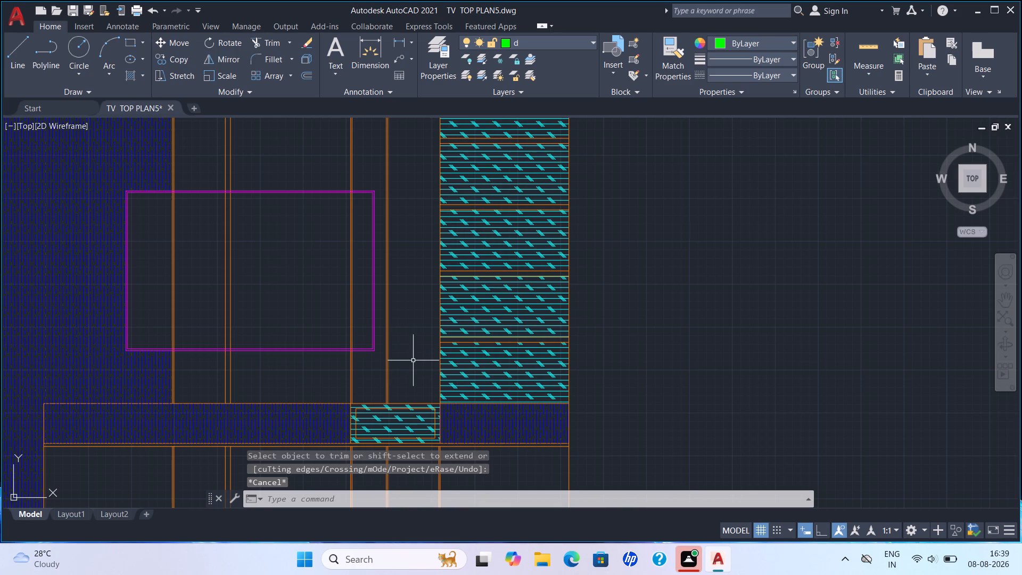
# Offset the hatched shelf unit's vertical edge facing the empty bay by 305 toward the TV, making two copies.
pyautogui.press('p')
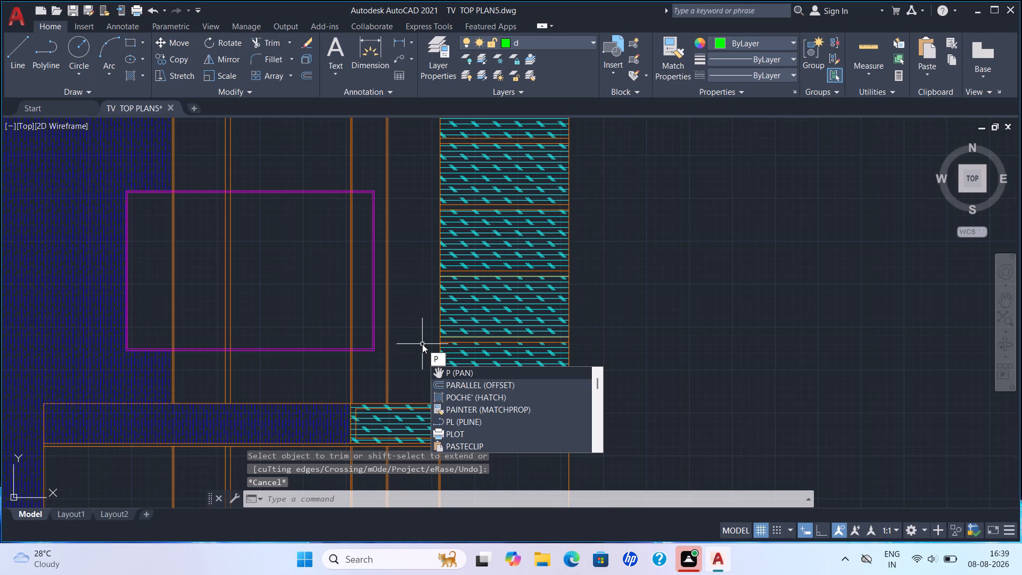
pyautogui.press('Escape')
pyautogui.press('o')
pyautogui.press('Return')
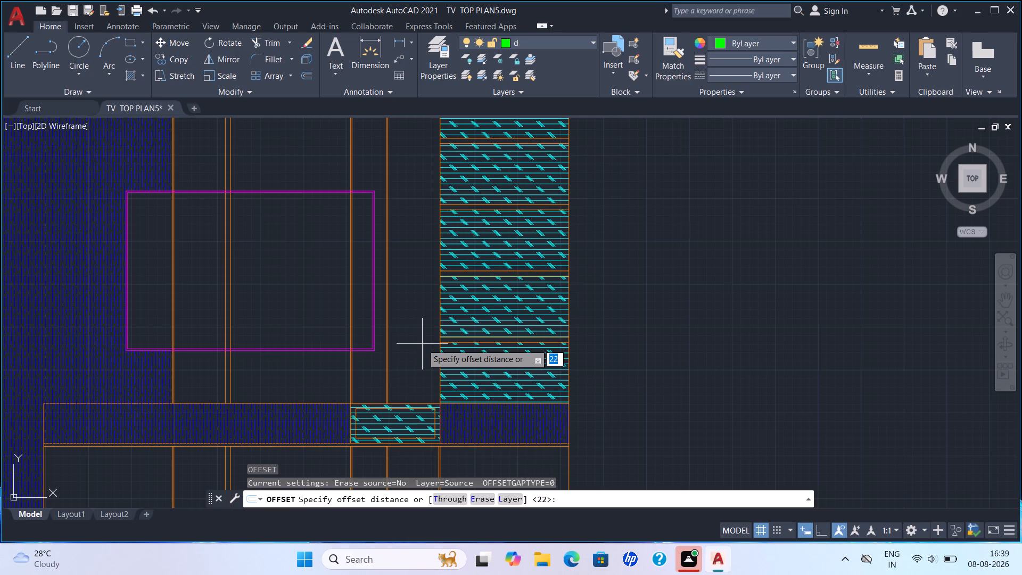
pyautogui.write('305')
pyautogui.press('Return')
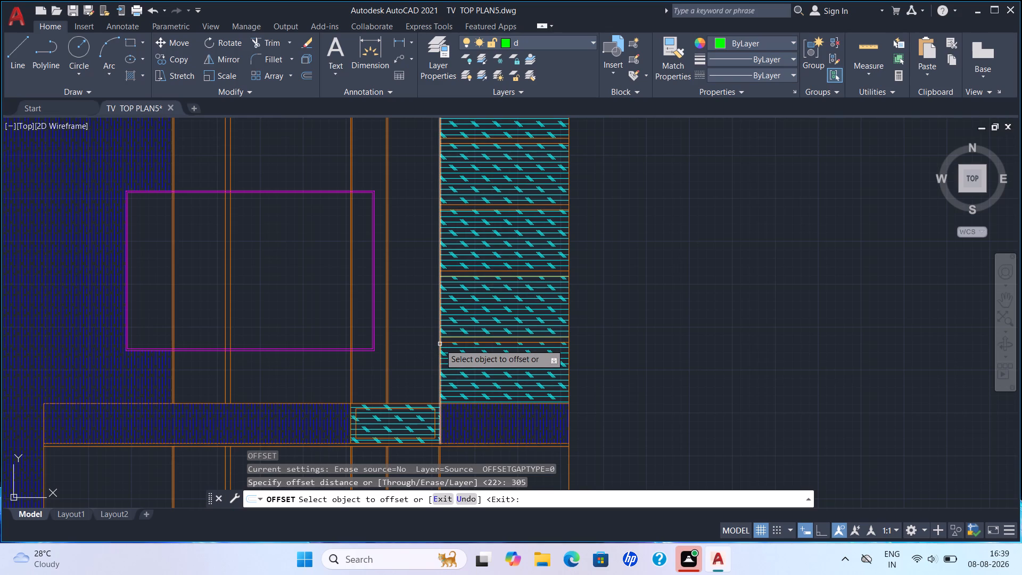
pyautogui.click(440, 344)
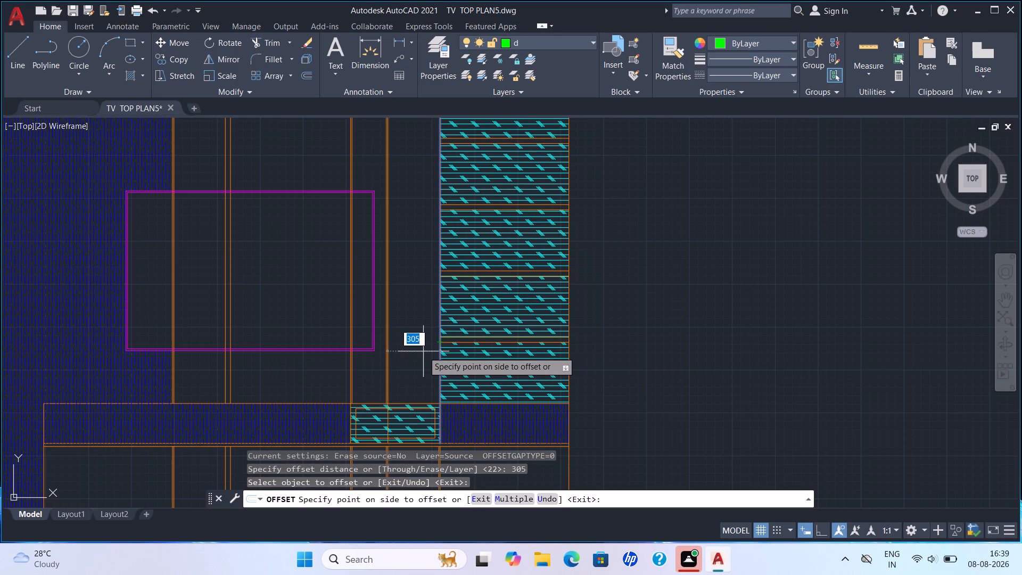
pyautogui.click(423, 351)
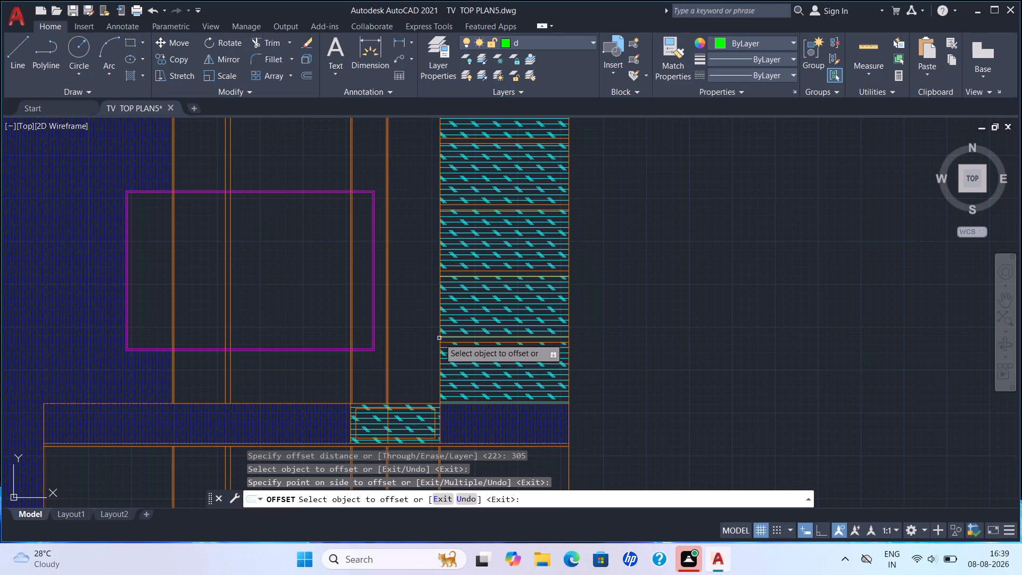
pyautogui.click(440, 338)
pyautogui.click(406, 340)
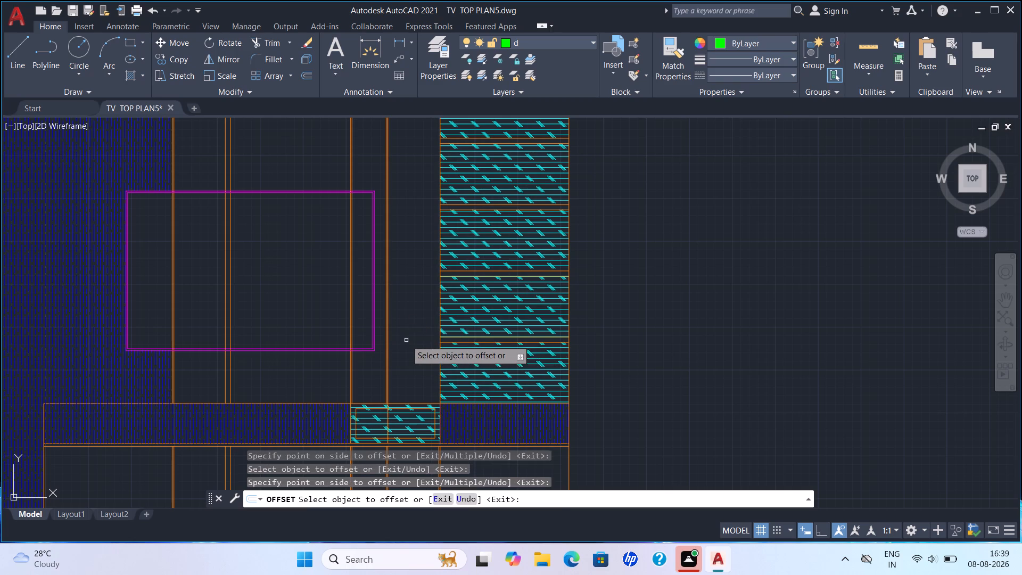
pyautogui.scroll(3, 388, 336)
pyautogui.scroll(-2, 390, 331)
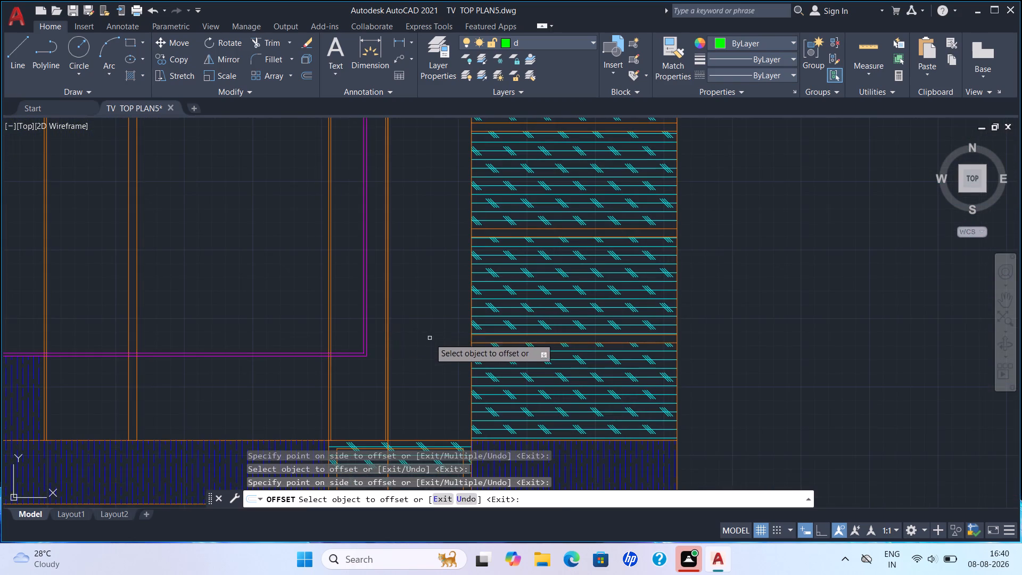
pyautogui.scroll(-1, 430, 343)
pyautogui.press('Escape')
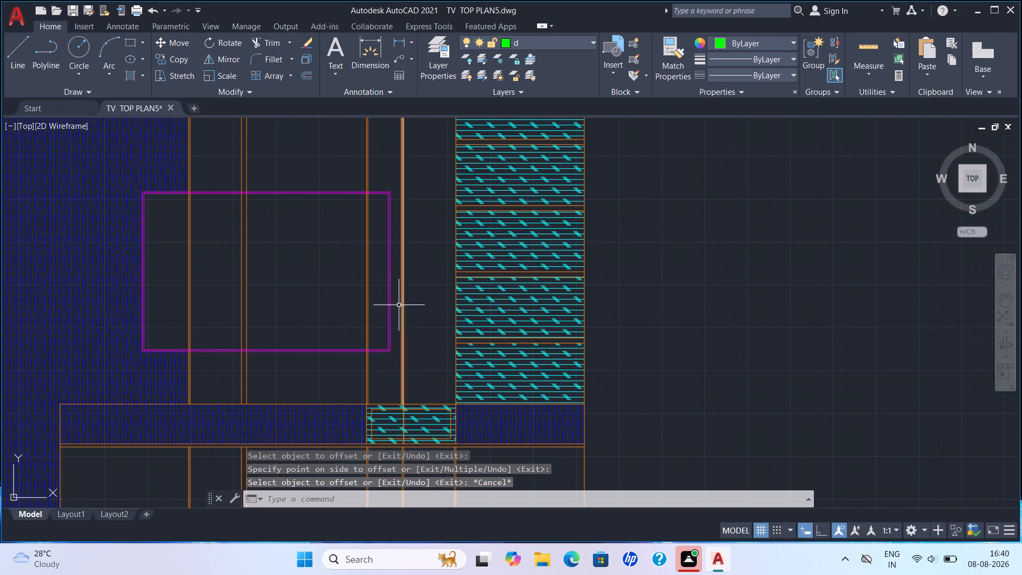
# Offset the hatched shelf unit's bay-side vertical edge by 305 toward the TV once more.
pyautogui.scroll(1, 424, 285)
pyautogui.moveTo(424, 285); pyautogui.dragTo(299, 320, button='middle')
pyautogui.scroll(-1, 423, 285)
pyautogui.press('Escape')
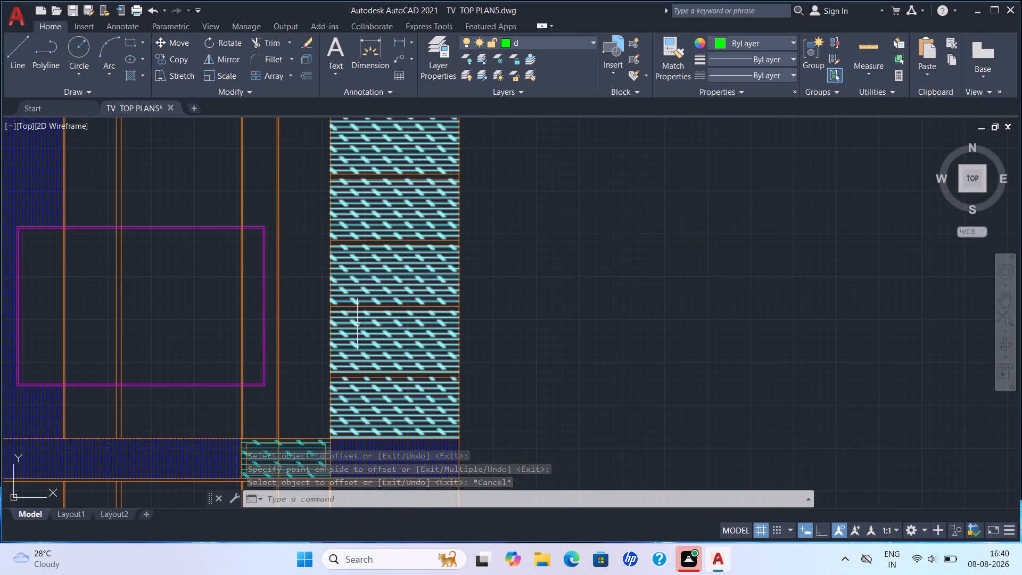
pyautogui.press('o')
pyautogui.press('Return')
pyautogui.write('305')
pyautogui.press('Return')
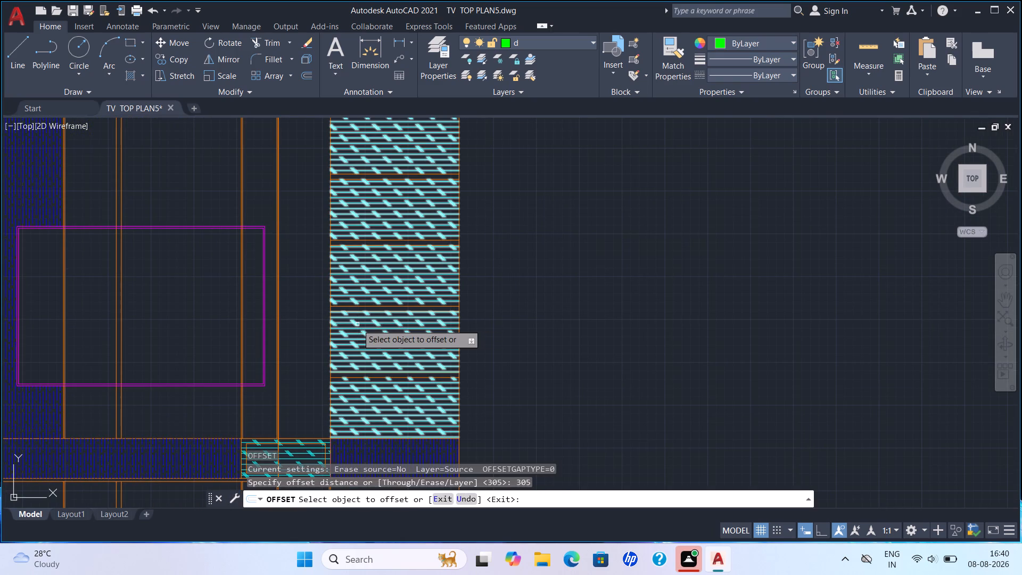
pyautogui.scroll(3, 320, 326)
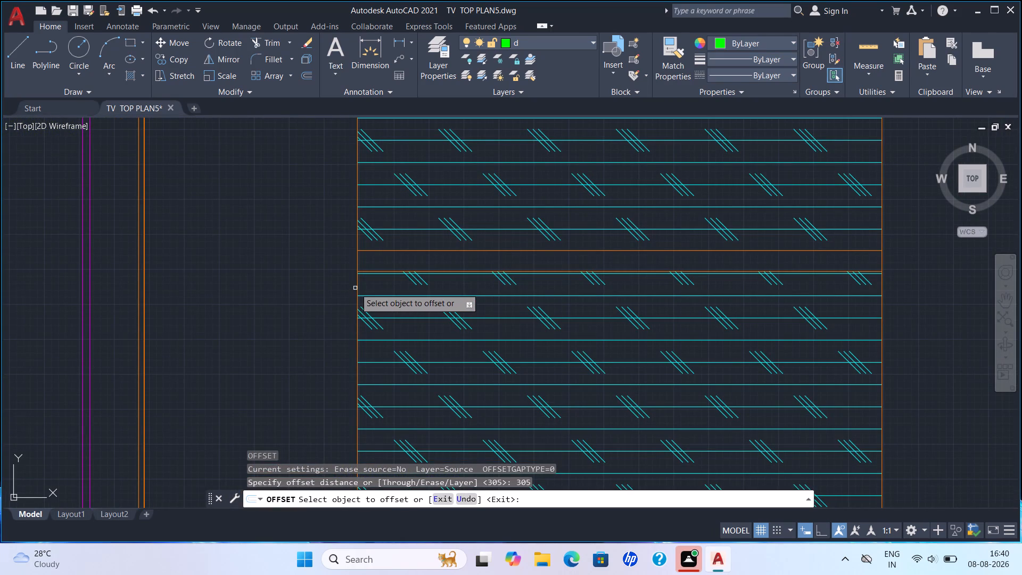
pyautogui.moveTo(358, 293); pyautogui.dragTo(344, 299)
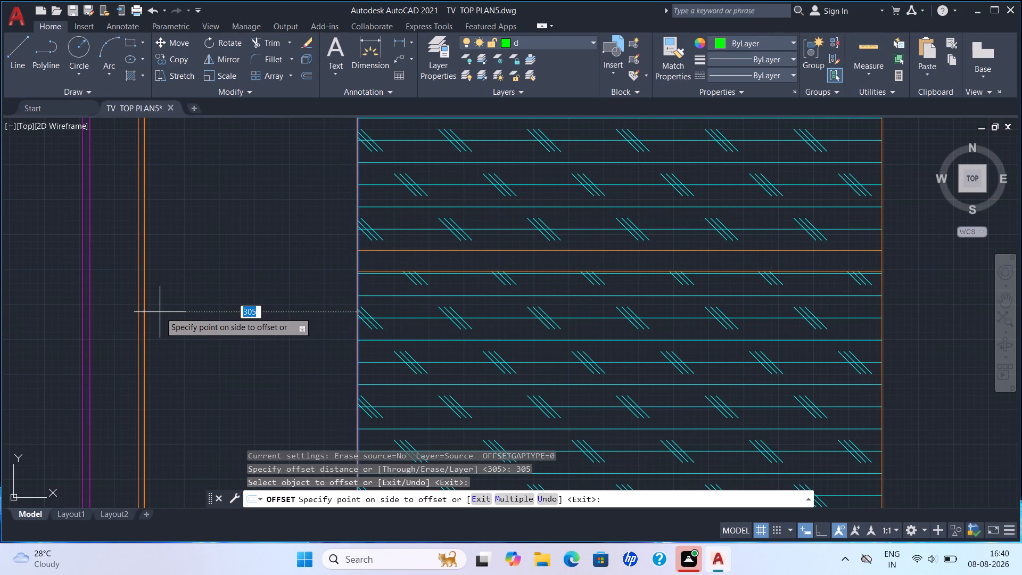
pyautogui.click(141, 310)
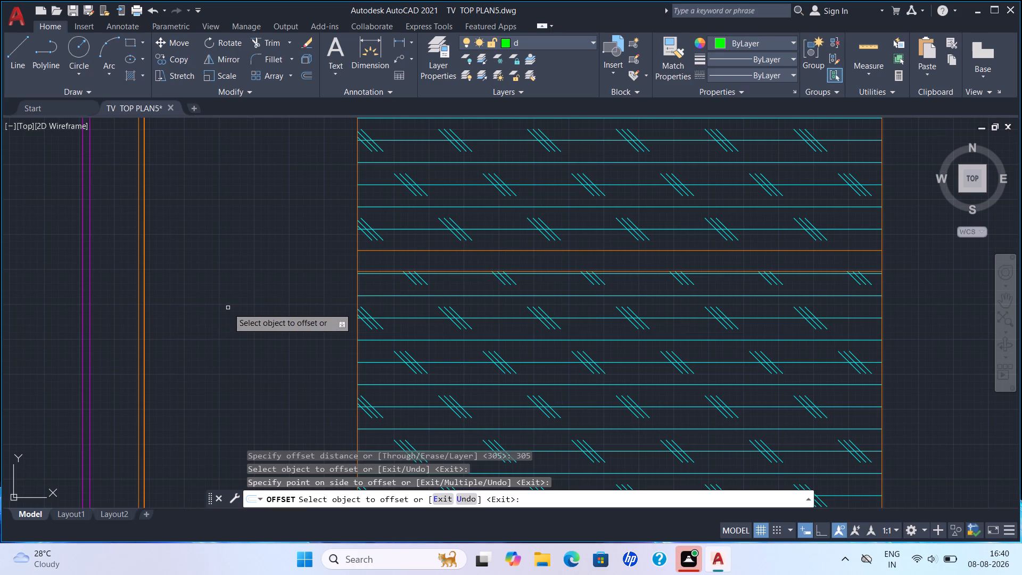
pyautogui.press('Escape')
# Add a linear dimension above the top edge for the clear width of the empty bay beside the hatched shelf unit.
pyautogui.scroll(-2, 247, 305)
pyautogui.scroll(-1, 274, 211)
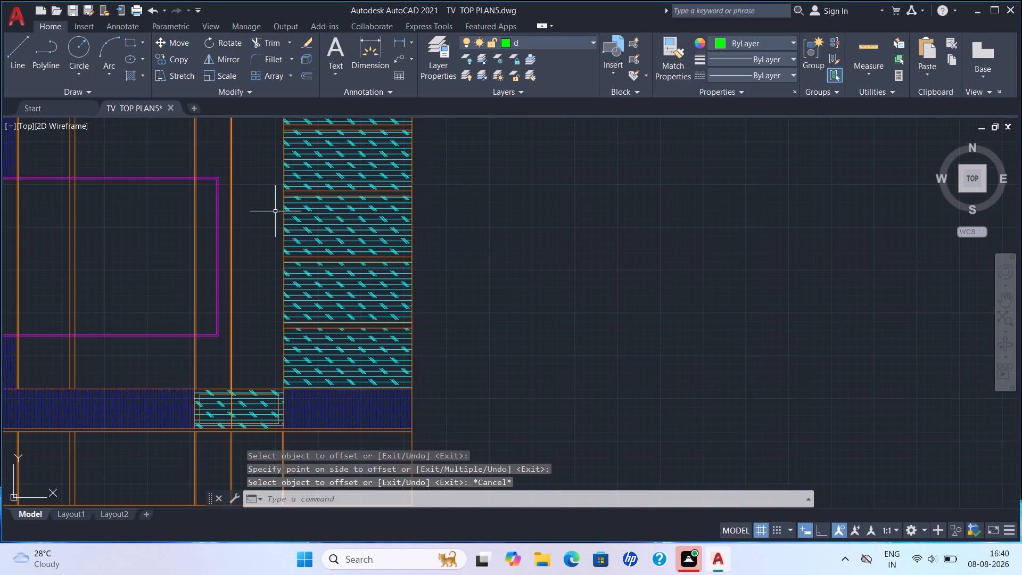
pyautogui.moveTo(277, 211); pyautogui.dragTo(255, 375, button='middle')
pyautogui.scroll(2, 232, 229)
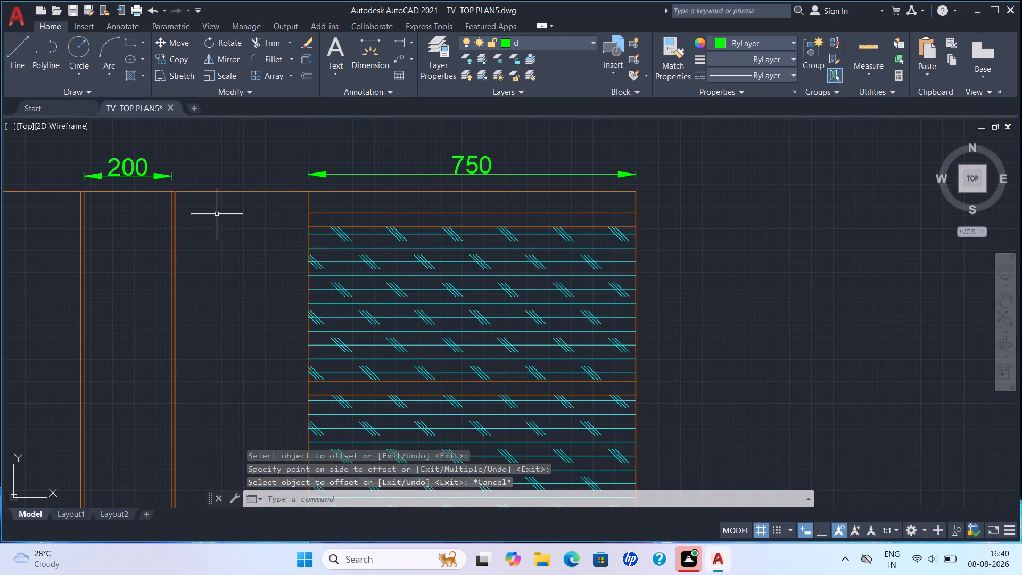
pyautogui.scroll(4, 161, 221)
pyautogui.scroll(4, 234, 192)
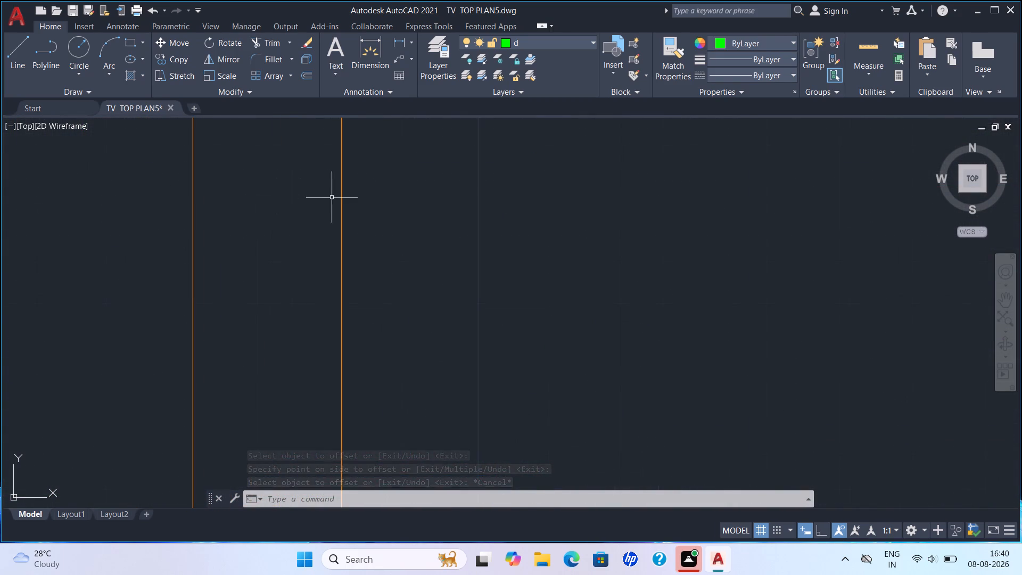
pyautogui.scroll(3, 354, 192)
pyautogui.press('Escape')
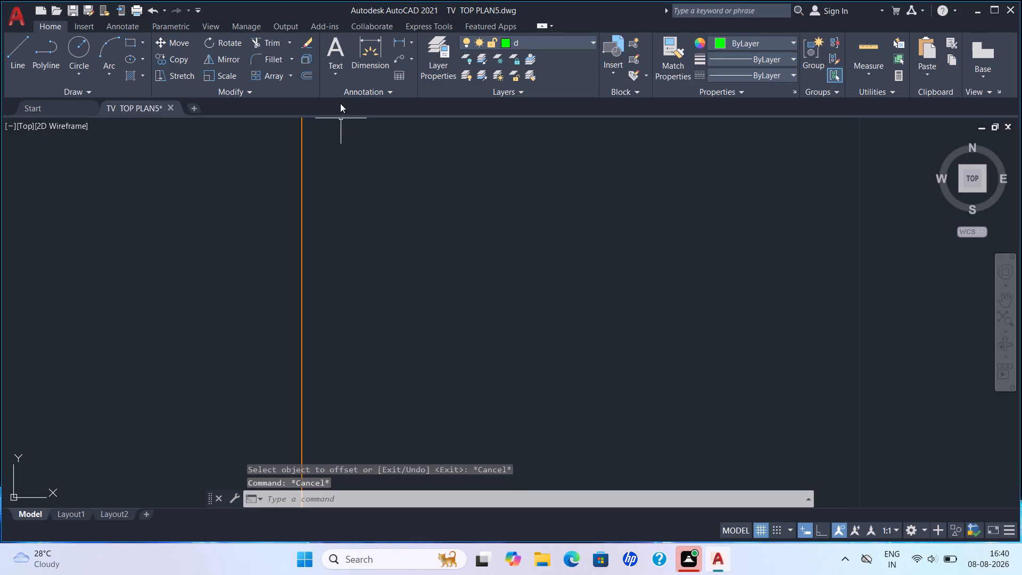
pyautogui.click(365, 38)
pyautogui.click(406, 39)
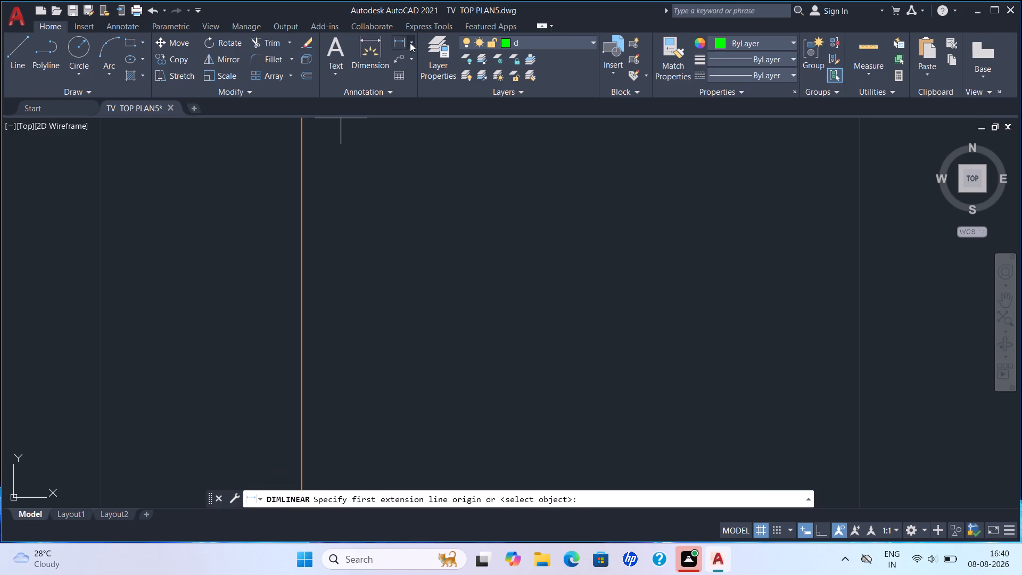
pyautogui.click(406, 45)
pyautogui.click(410, 39)
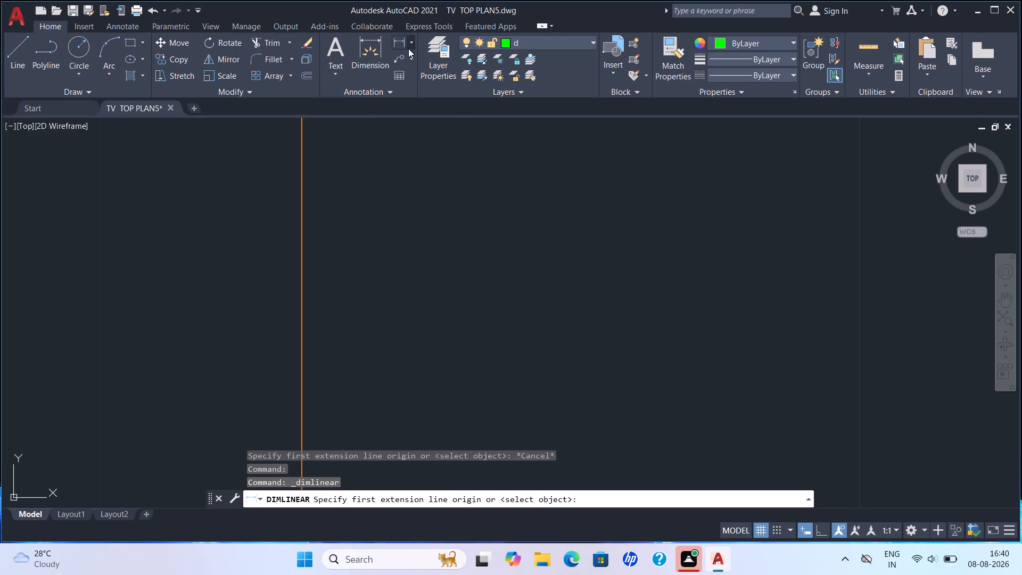
pyautogui.click(408, 57)
pyautogui.scroll(-10, 433, 97)
pyautogui.scroll(-2, 472, 193)
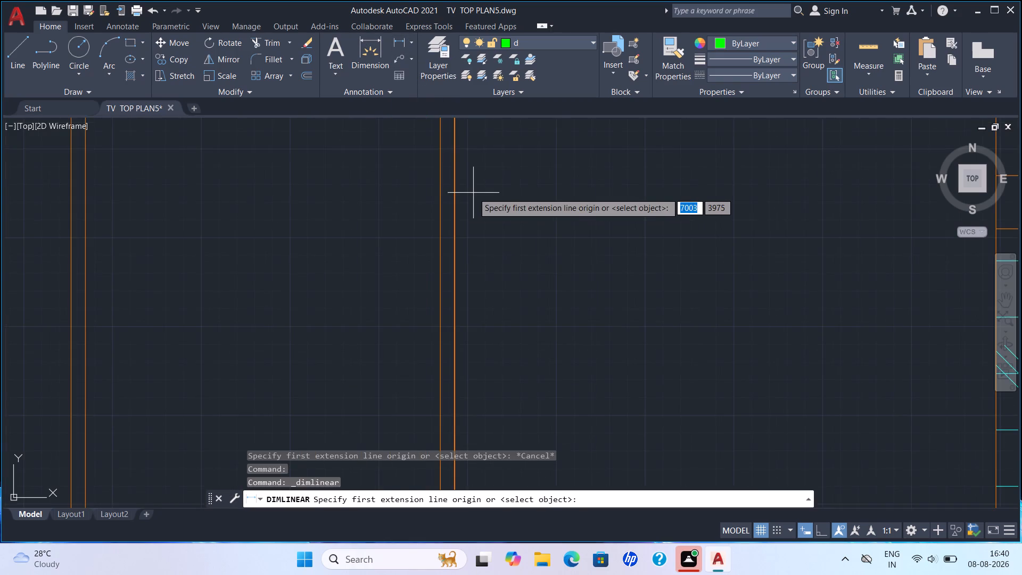
pyautogui.moveTo(469, 196); pyautogui.dragTo(156, 307, button='middle')
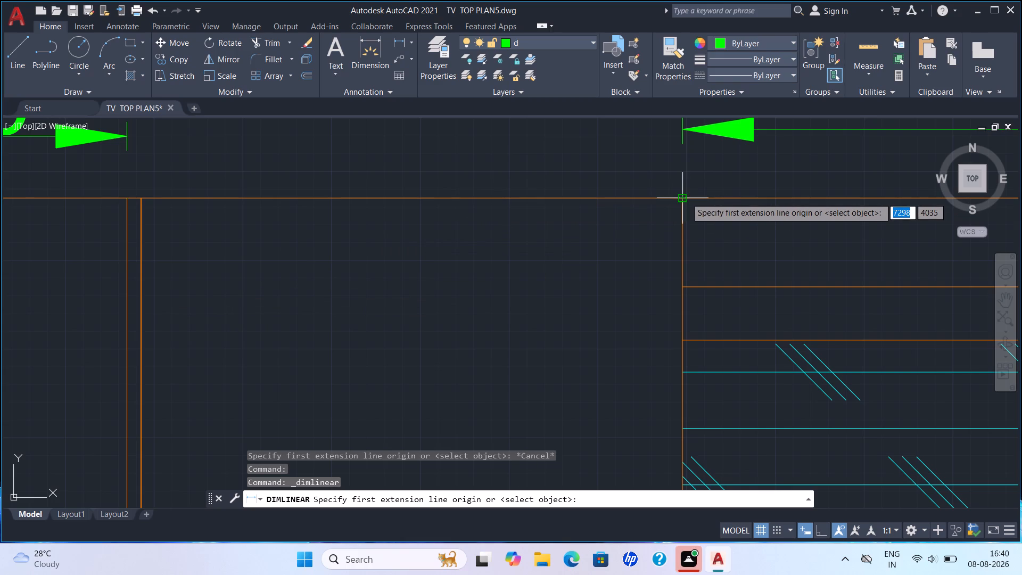
pyautogui.click(686, 198)
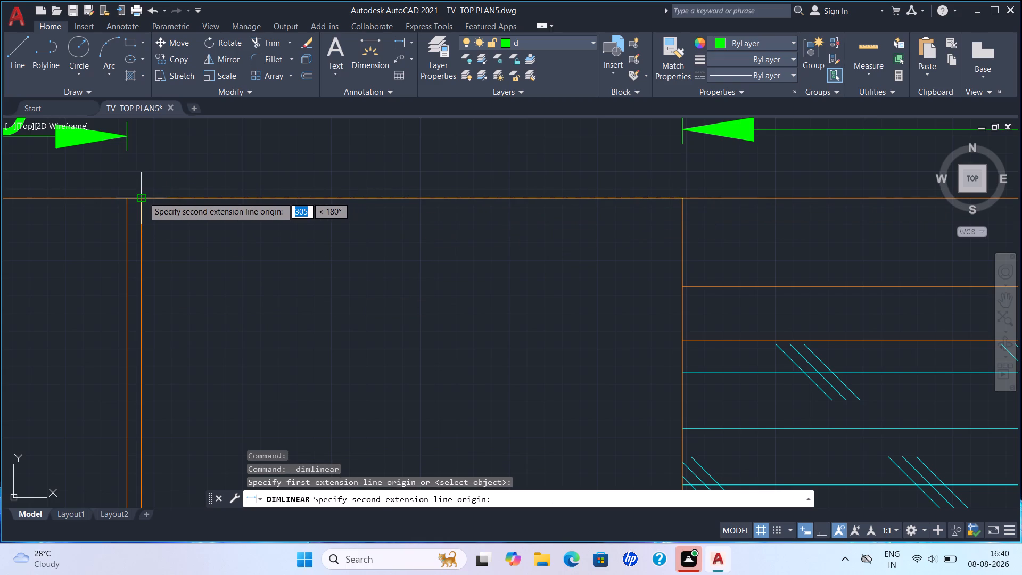
pyautogui.click(143, 196)
pyautogui.scroll(-1, 163, 126)
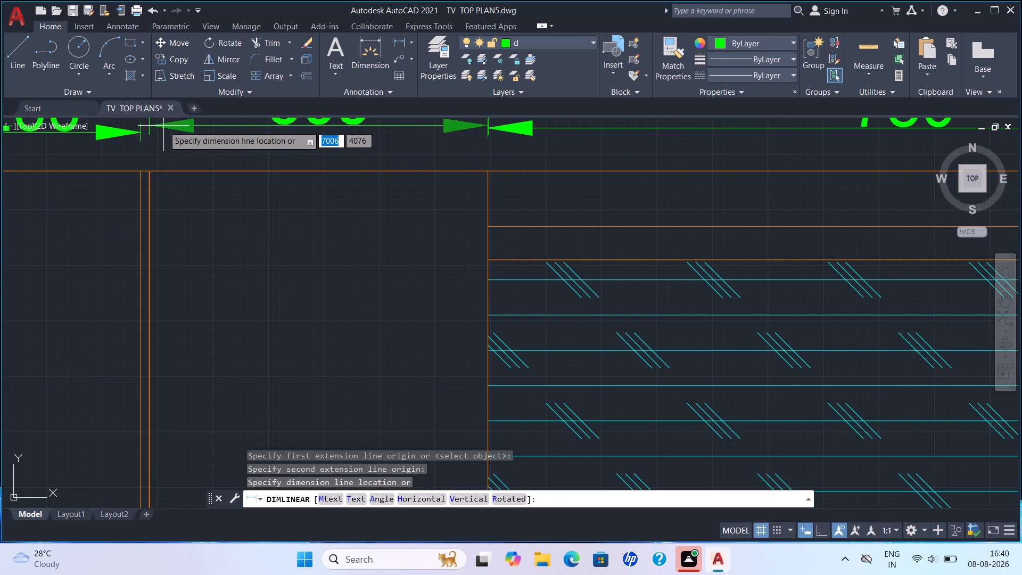
pyautogui.click(164, 130)
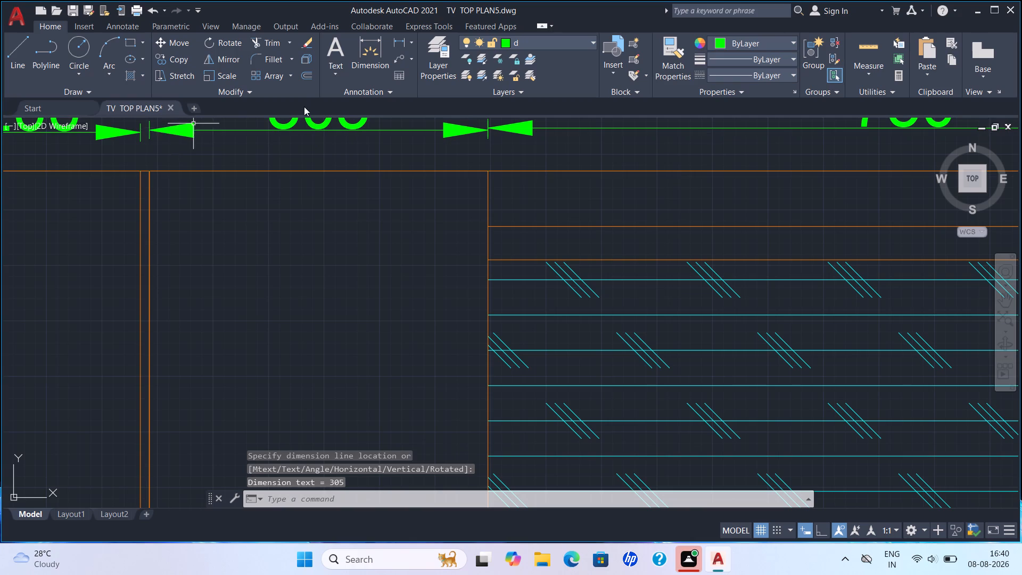
# Add a linear dimension above the top edge for the wide bay on the other side of the narrow dimensioned bay, in line with the existing dimensions.
pyautogui.scroll(-3, 351, 181)
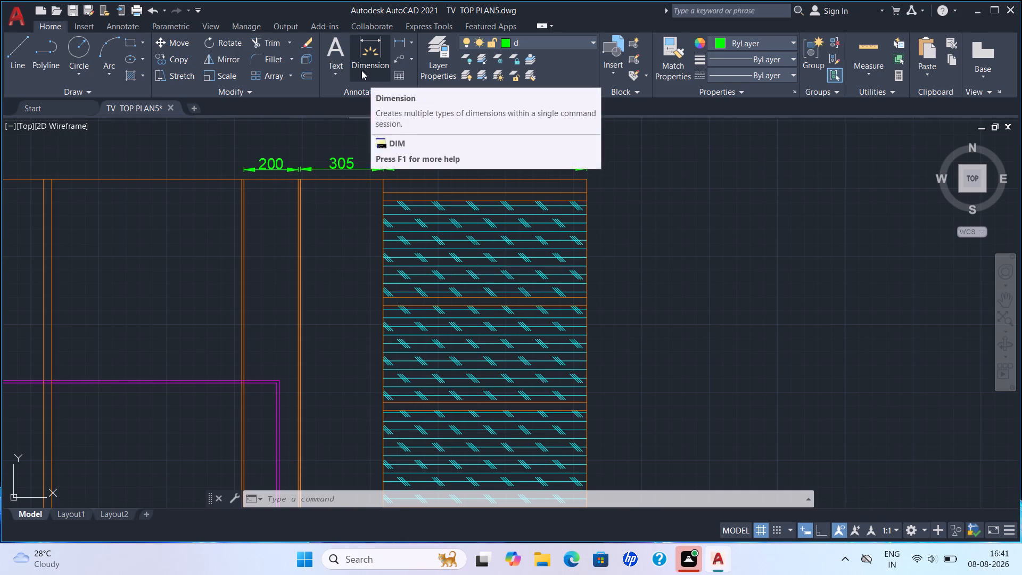
pyautogui.click(372, 55)
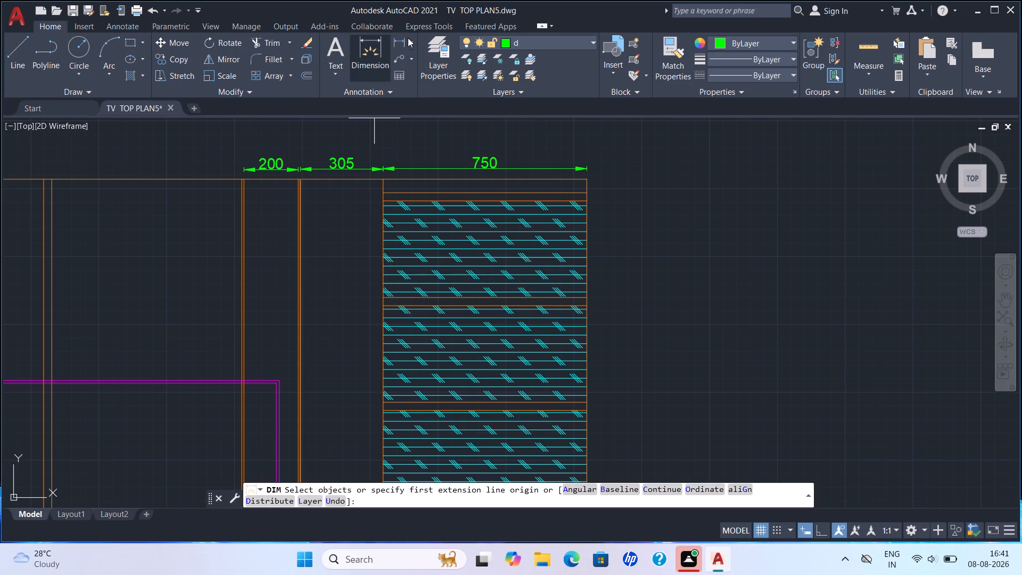
pyautogui.click(410, 37)
pyautogui.click(411, 55)
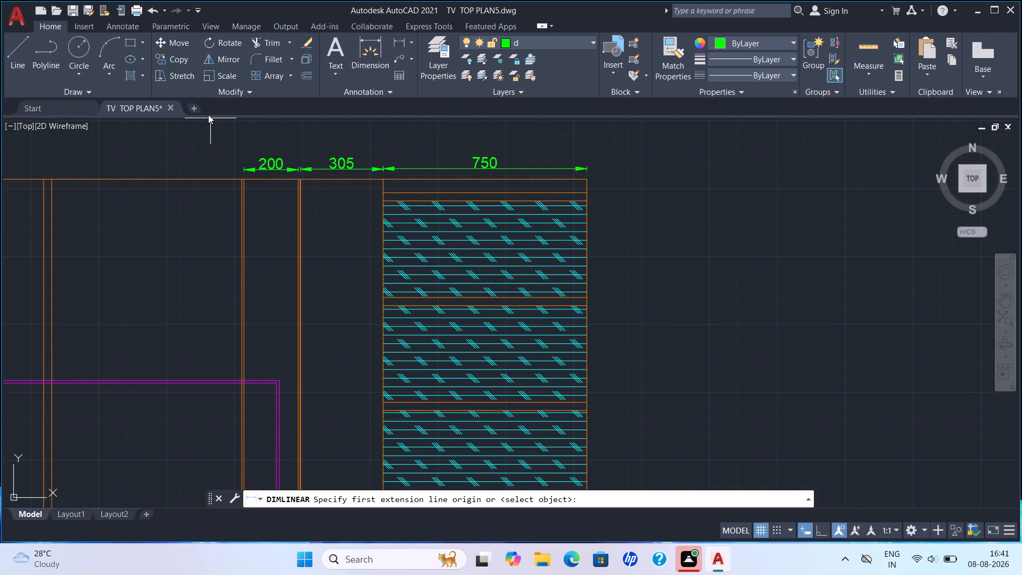
pyautogui.click(241, 180)
pyautogui.click(48, 179)
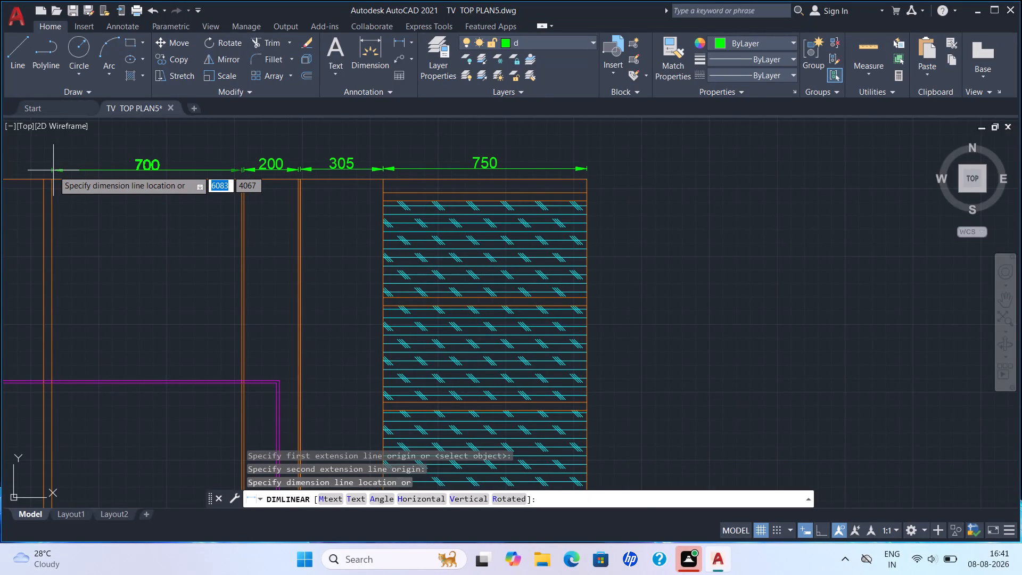
pyautogui.click(54, 170)
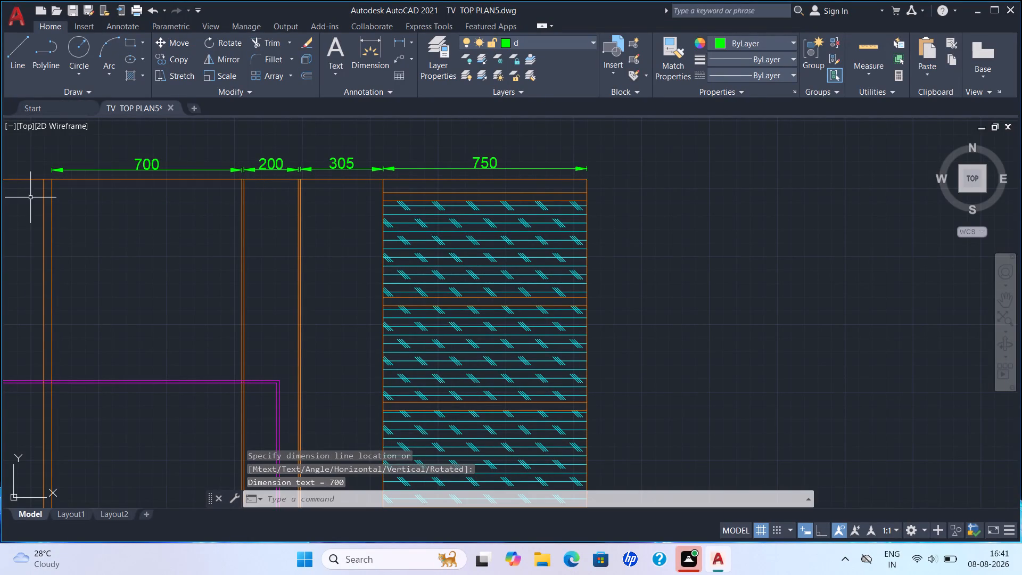
pyautogui.press('Escape')
# Add a linear dimension above the top edge for the bay between the blue fluted panel and the 700 bay, in line with the existing dimensions.
pyautogui.click(374, 61)
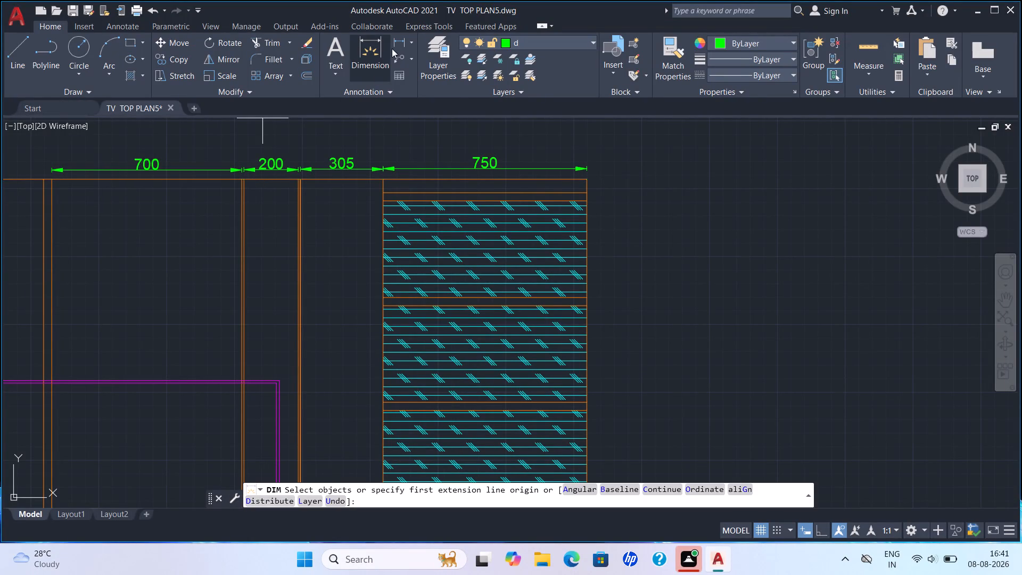
pyautogui.click(412, 39)
pyautogui.click(405, 61)
pyautogui.scroll(-1, 119, 176)
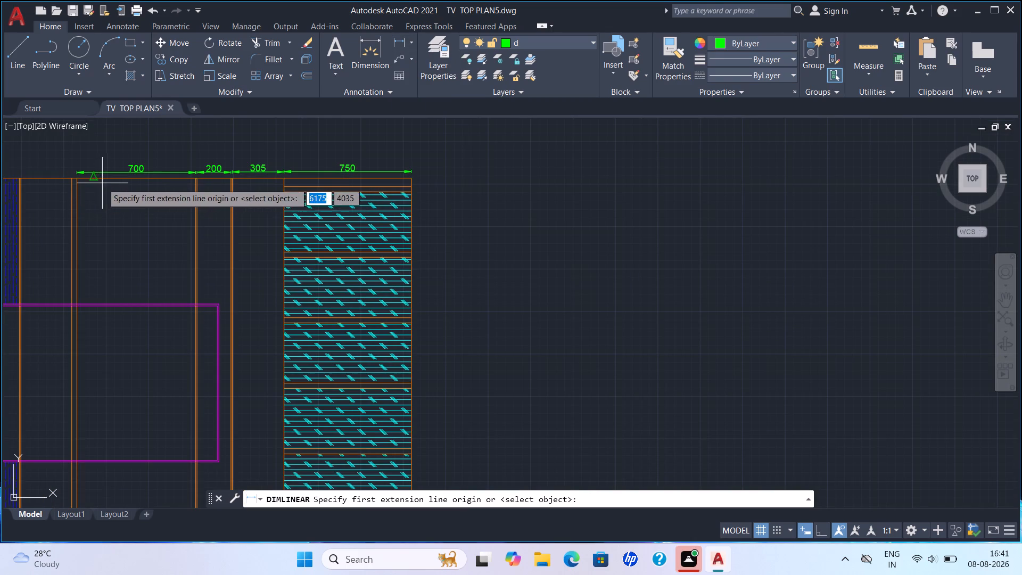
pyautogui.moveTo(108, 183); pyautogui.dragTo(236, 163, button='middle')
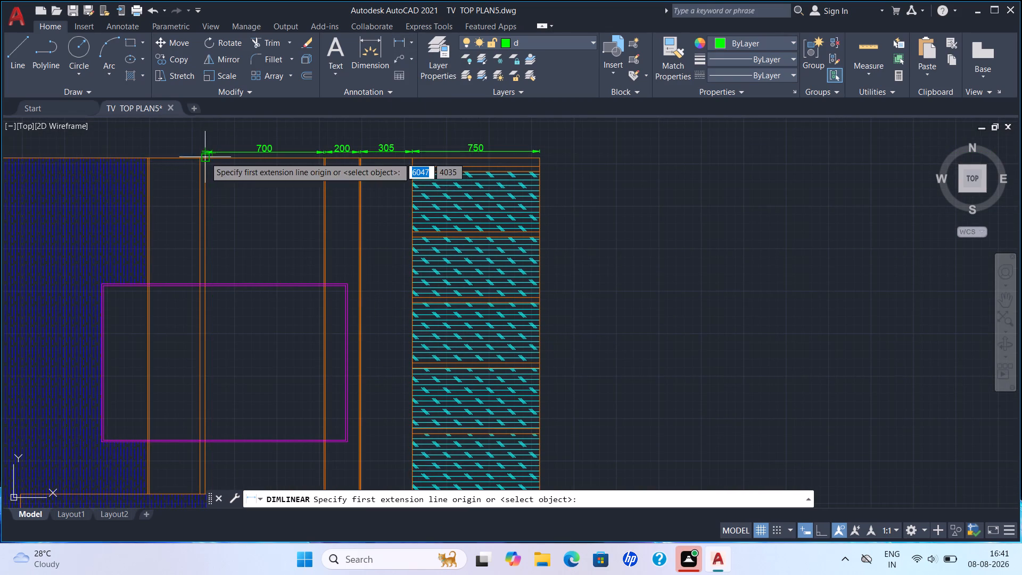
pyautogui.click(198, 159)
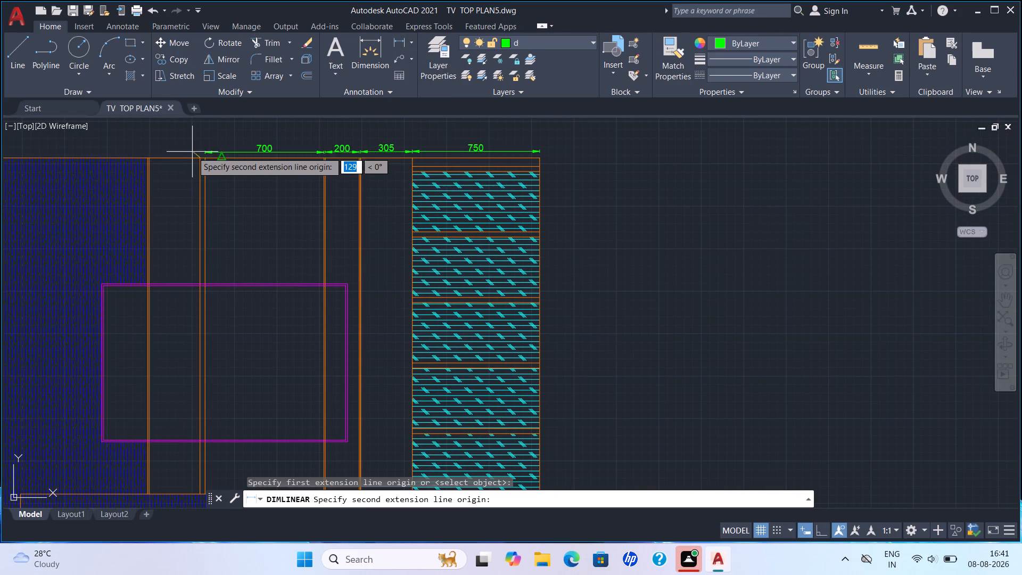
pyautogui.scroll(2, 146, 160)
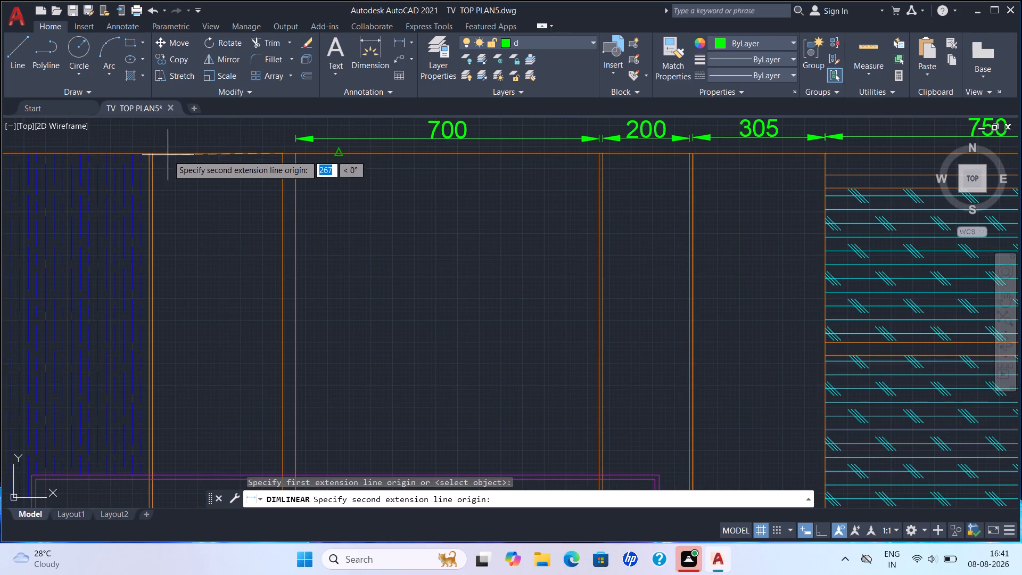
pyautogui.click(154, 152)
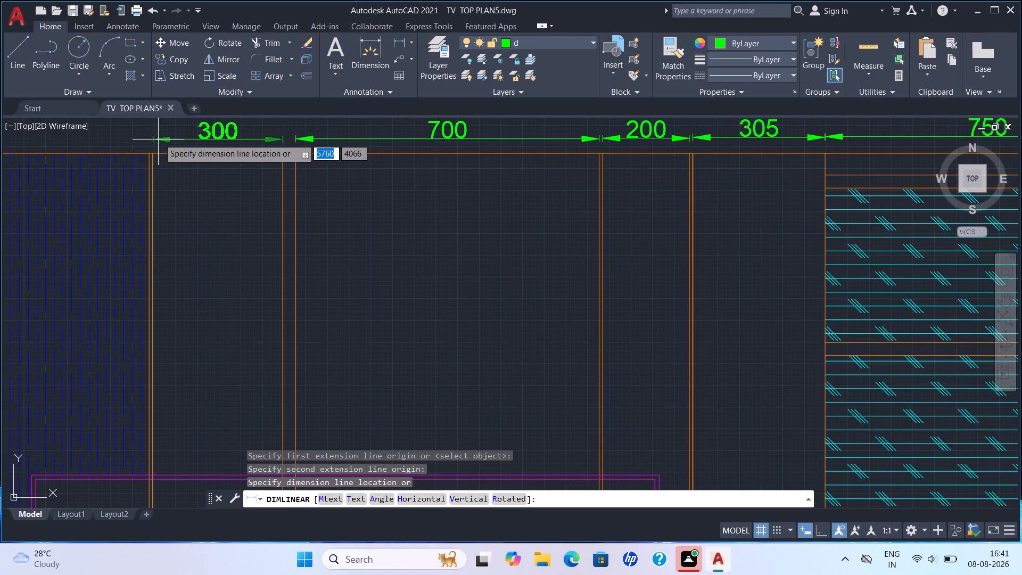
pyautogui.click(161, 139)
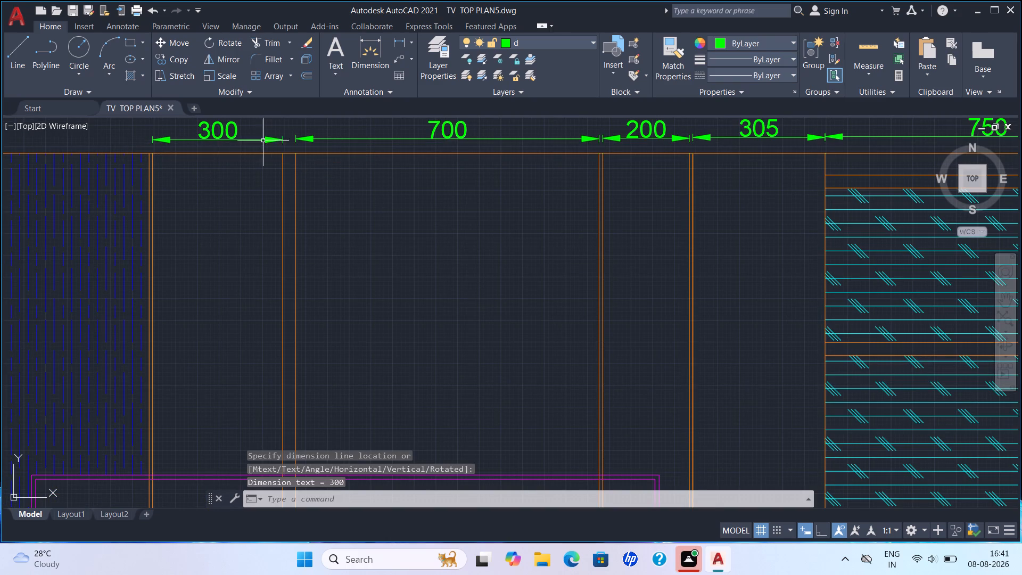
# Add a vertical linear dimension for the top strip above the hatched shelf unit, placed just outside the unit's outer edge.
pyautogui.scroll(-2, 253, 161)
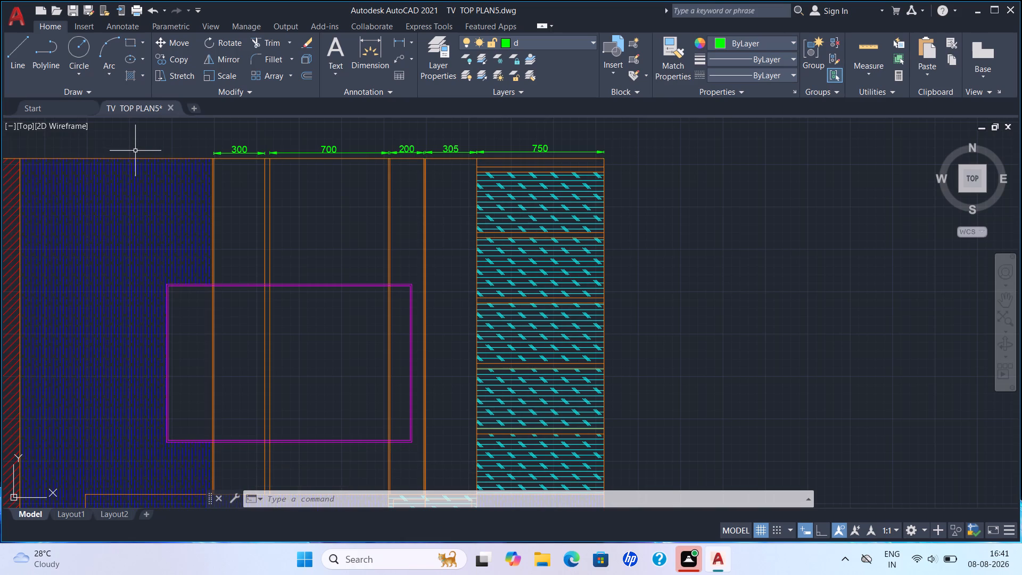
pyautogui.scroll(-1, 143, 158)
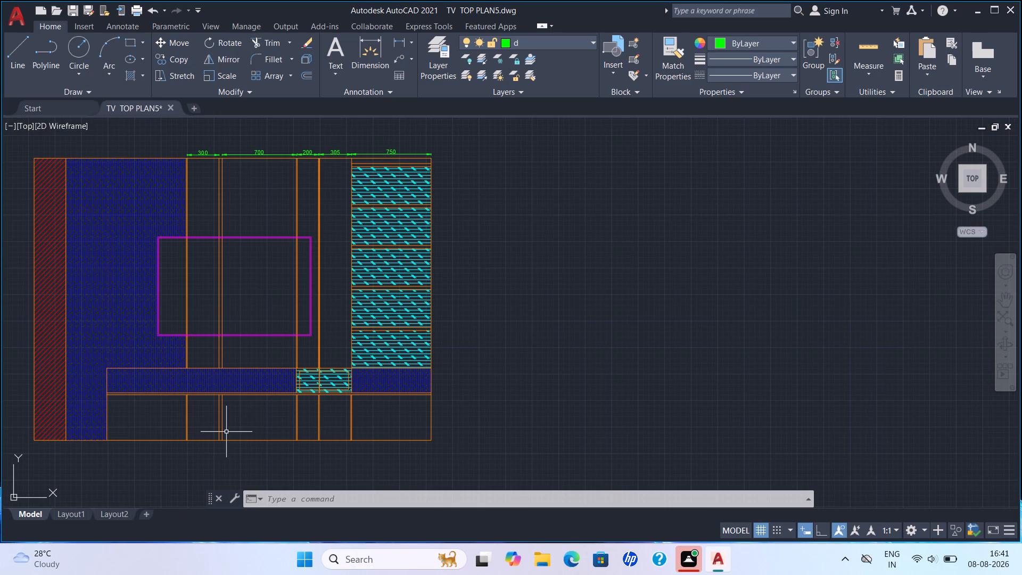
pyautogui.click(370, 62)
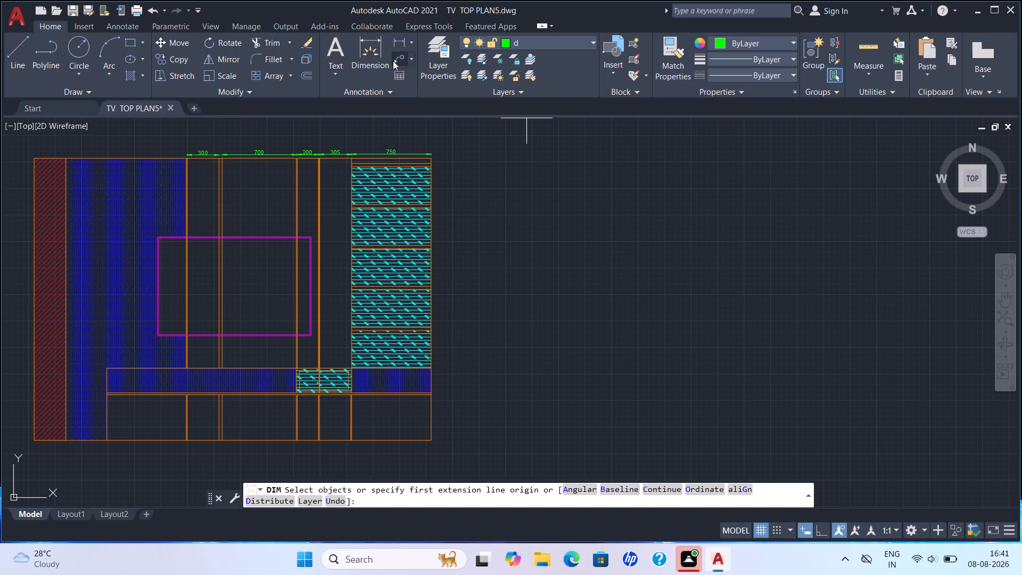
pyautogui.click(410, 42)
pyautogui.click(430, 61)
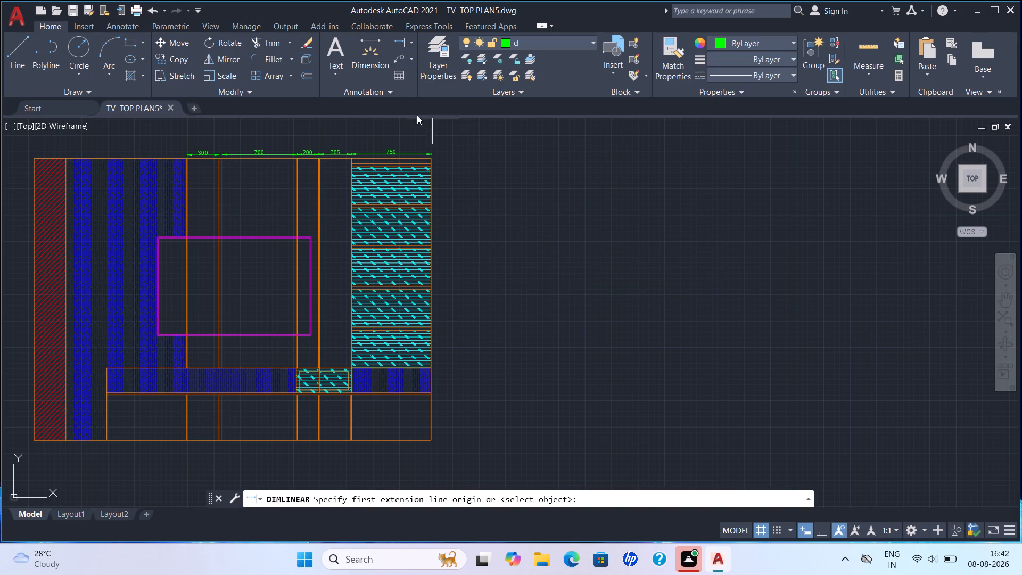
pyautogui.scroll(2, 430, 157)
pyautogui.click(431, 158)
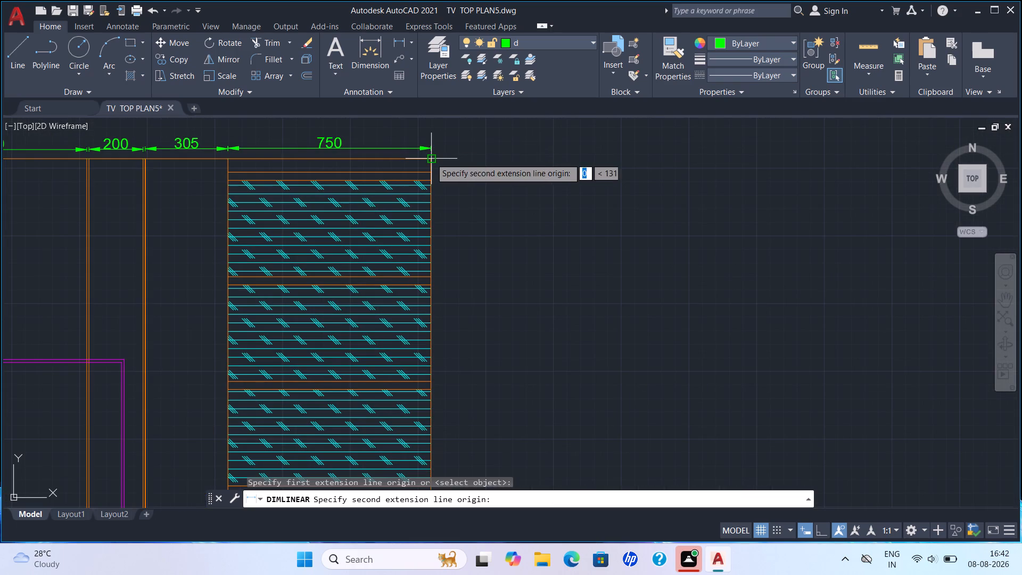
pyautogui.click(430, 169)
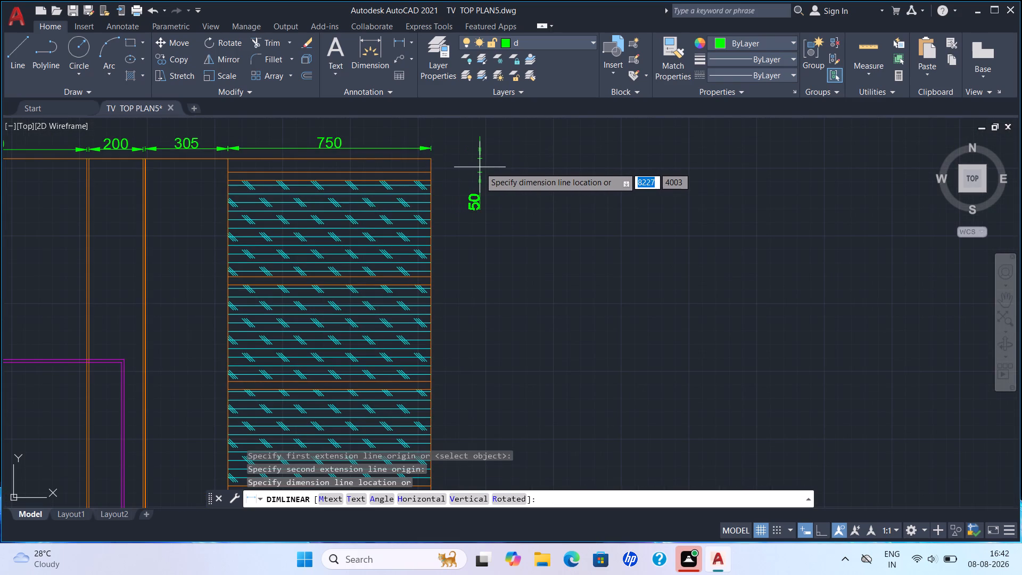
pyautogui.click(489, 167)
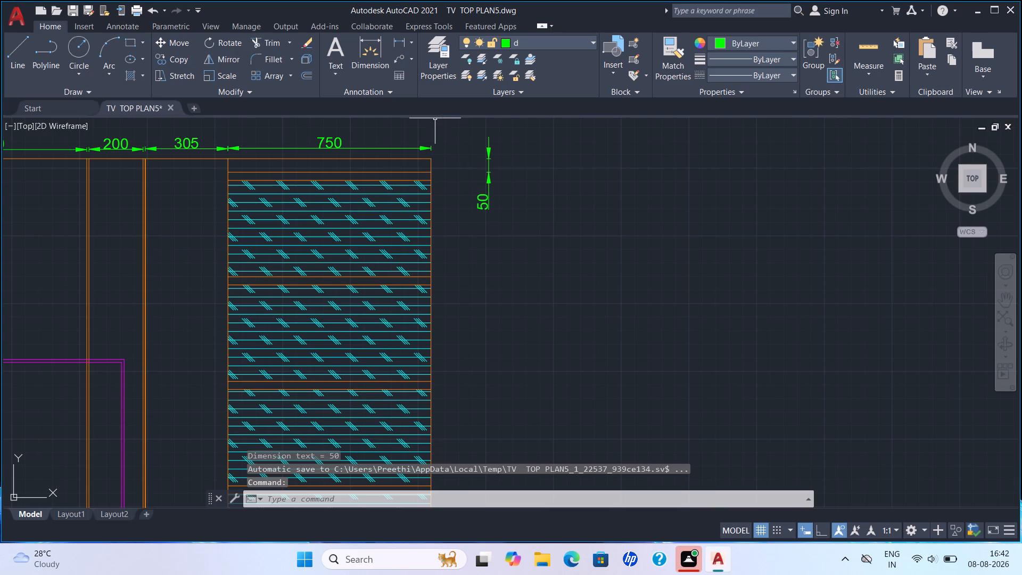
# Add a vertical linear dimension from the top strip's lower line to the bottom of the hatched shelf unit, in line with the strip dimension.
pyautogui.scroll(2, 449, 169)
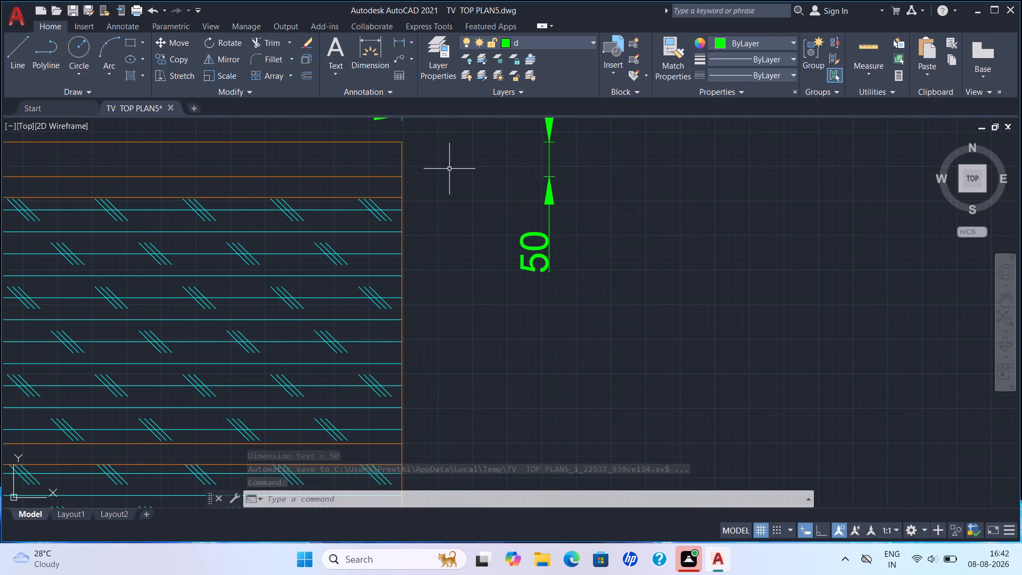
pyautogui.click(372, 66)
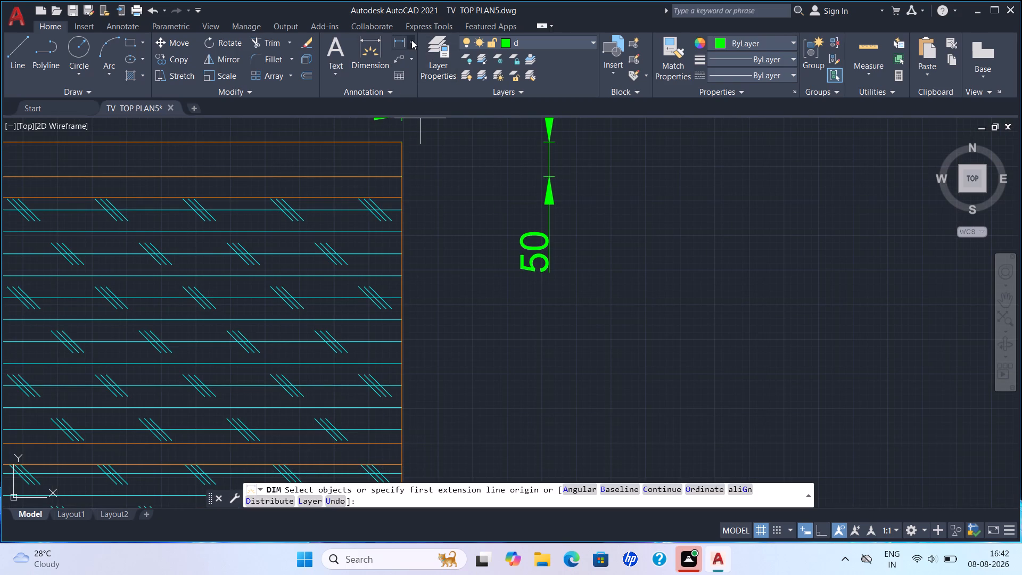
pyautogui.click(411, 40)
pyautogui.click(411, 61)
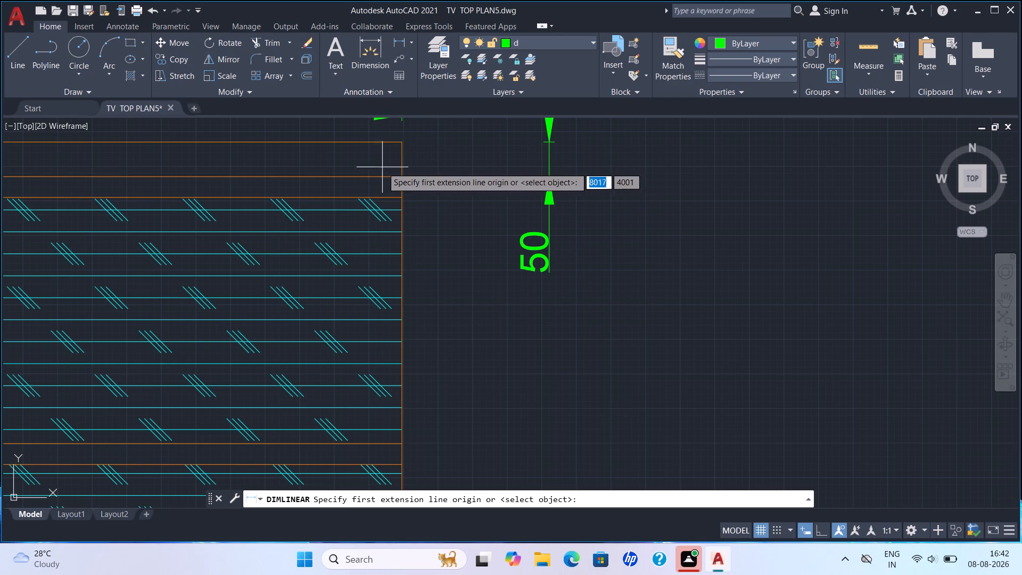
pyautogui.click(402, 179)
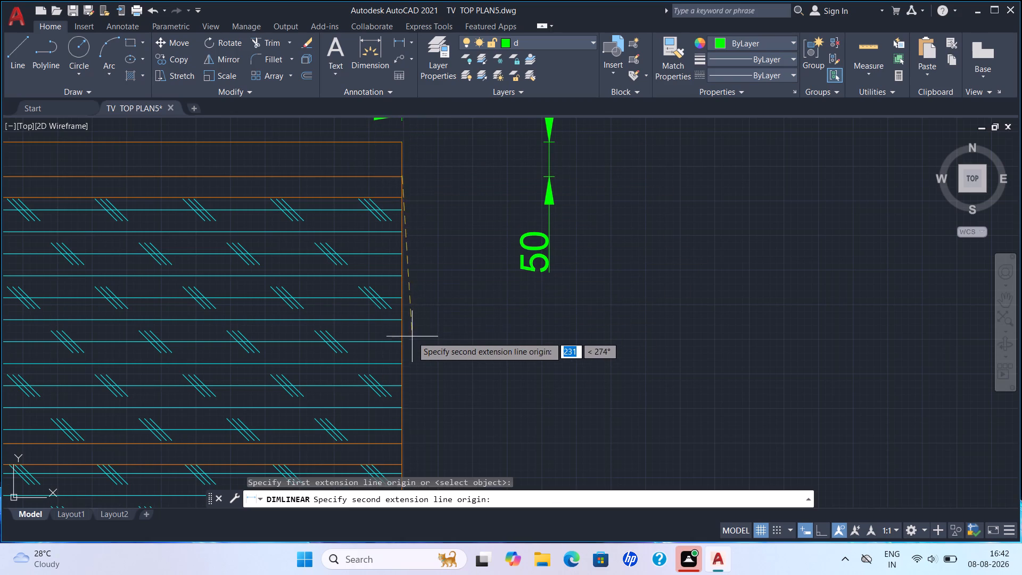
pyautogui.scroll(-2, 411, 346)
pyautogui.moveTo(399, 334); pyautogui.dragTo(432, 233, button='middle')
pyautogui.scroll(-1, 433, 230)
pyautogui.moveTo(432, 233); pyautogui.dragTo(450, 174, button='middle')
pyautogui.scroll(-1, 448, 381)
pyautogui.moveTo(443, 380); pyautogui.dragTo(472, 251, button='middle')
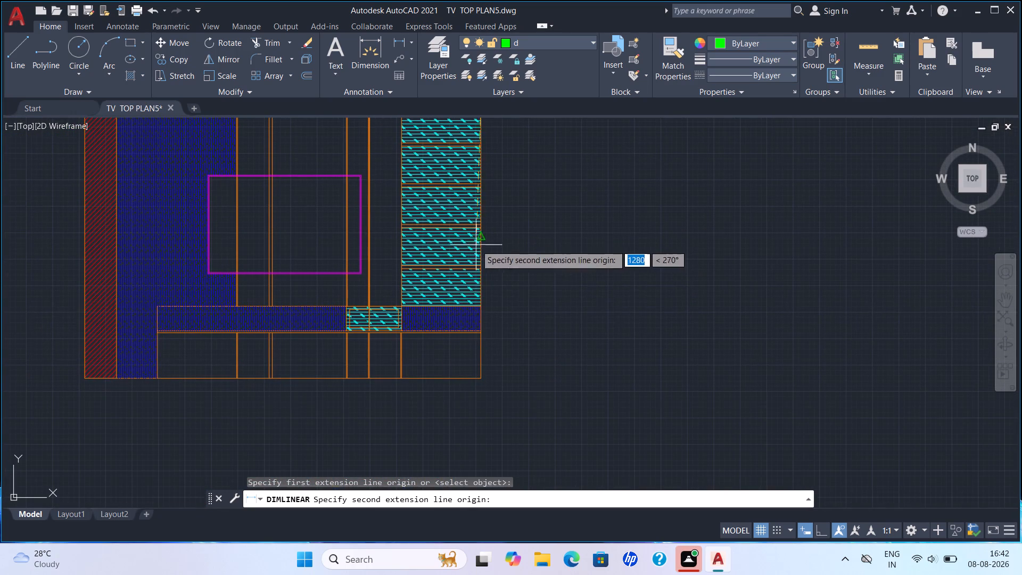
pyautogui.scroll(2, 485, 307)
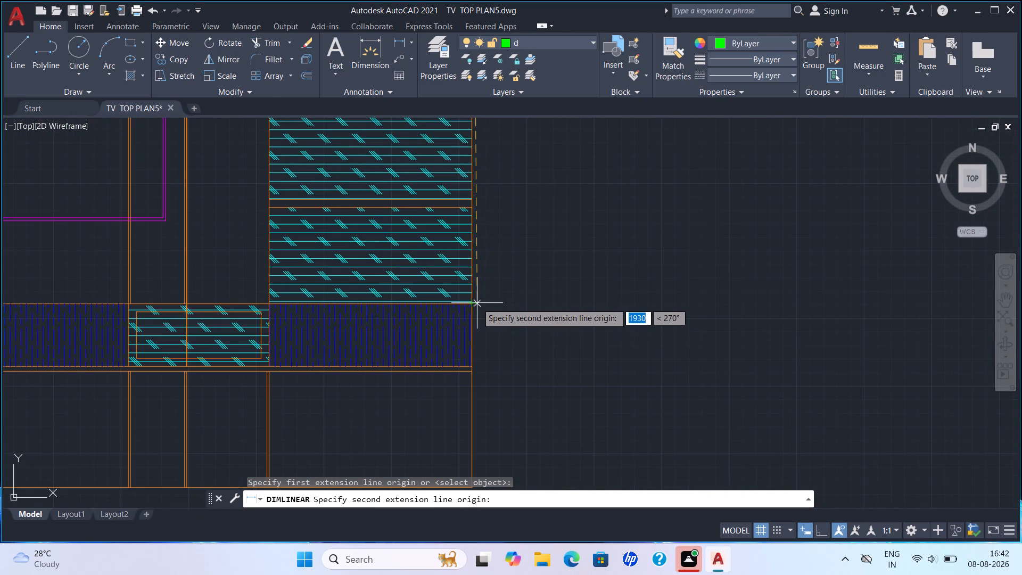
pyautogui.scroll(4, 470, 299)
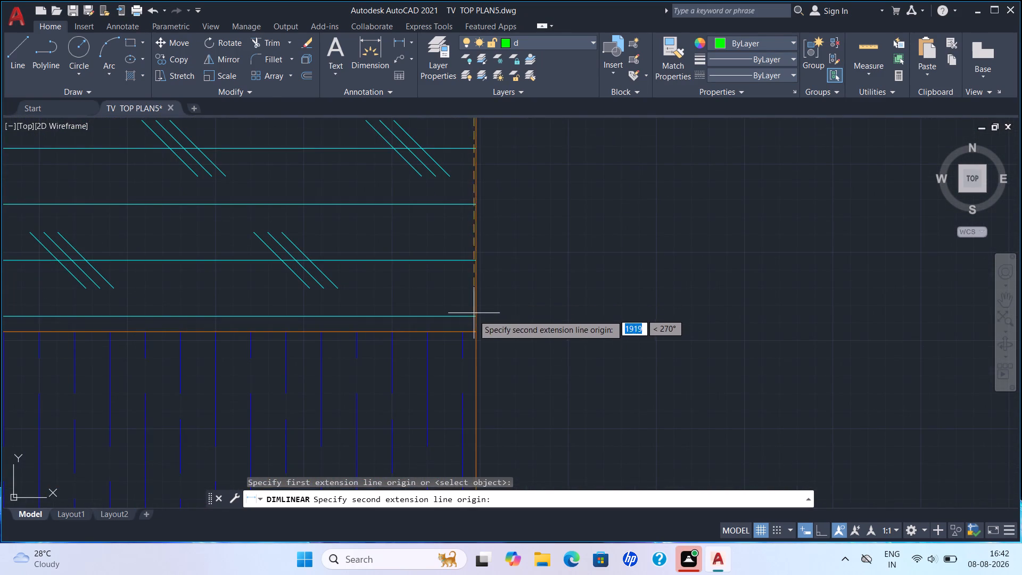
pyautogui.click(474, 330)
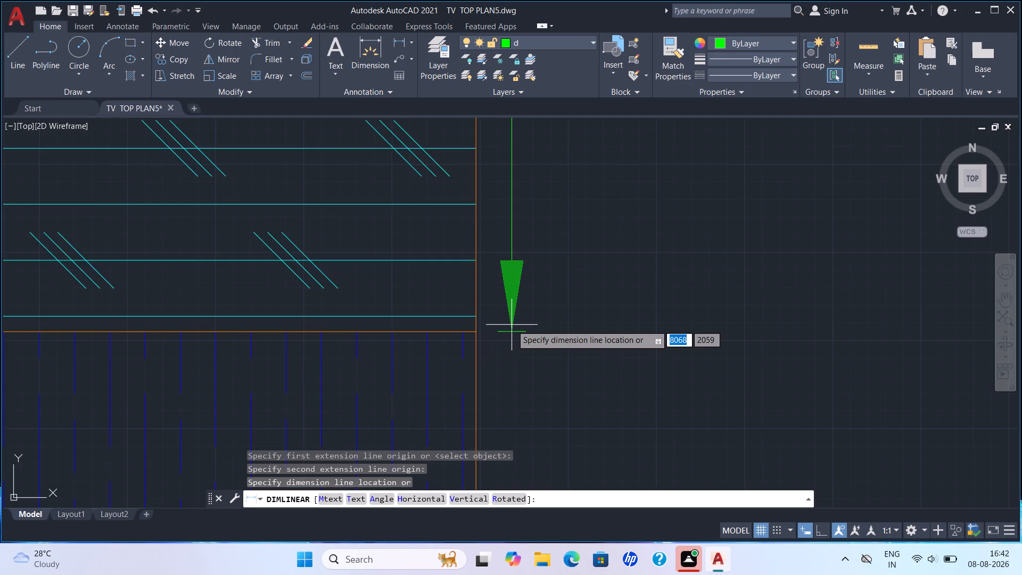
pyautogui.scroll(-2, 512, 325)
pyautogui.moveTo(505, 324); pyautogui.dragTo(455, 431, button='middle')
pyautogui.scroll(-1, 486, 400)
pyautogui.moveTo(481, 399); pyautogui.dragTo(474, 471, button='middle')
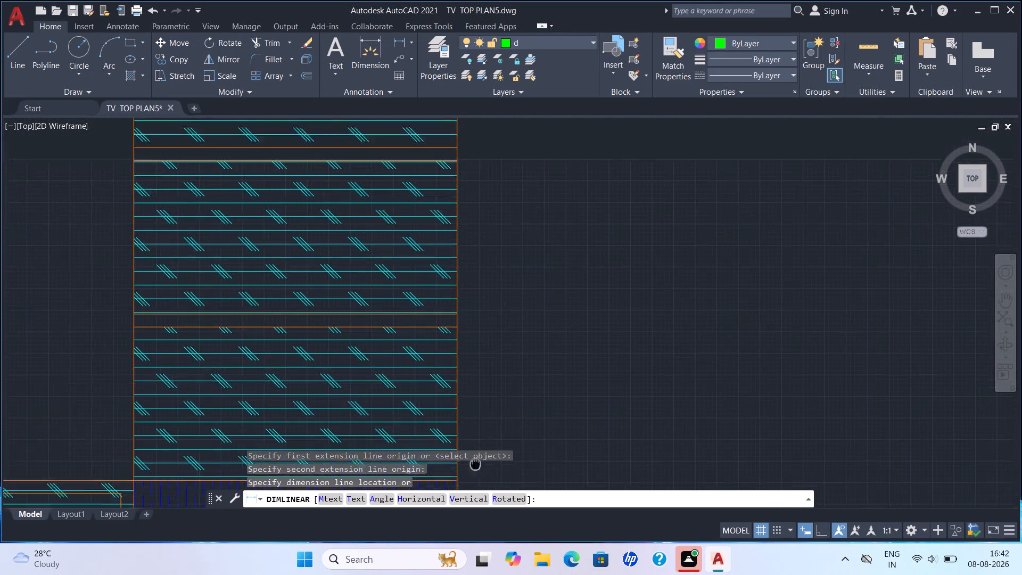
pyautogui.moveTo(474, 471); pyautogui.dragTo(471, 493, button='middle')
pyautogui.scroll(-1, 522, 395)
pyautogui.moveTo(519, 393); pyautogui.dragTo(508, 453, button='middle')
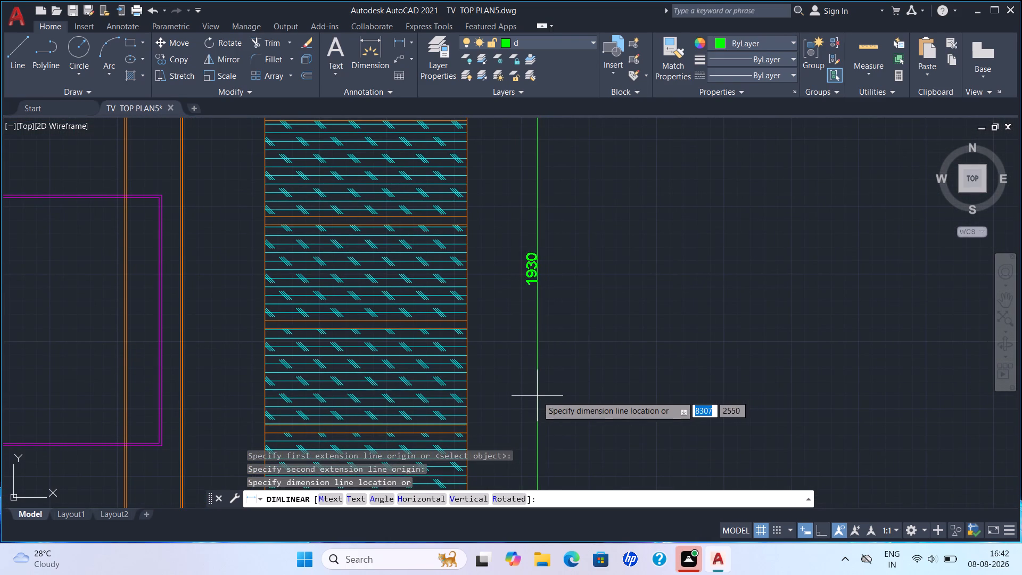
pyautogui.scroll(-2, 534, 397)
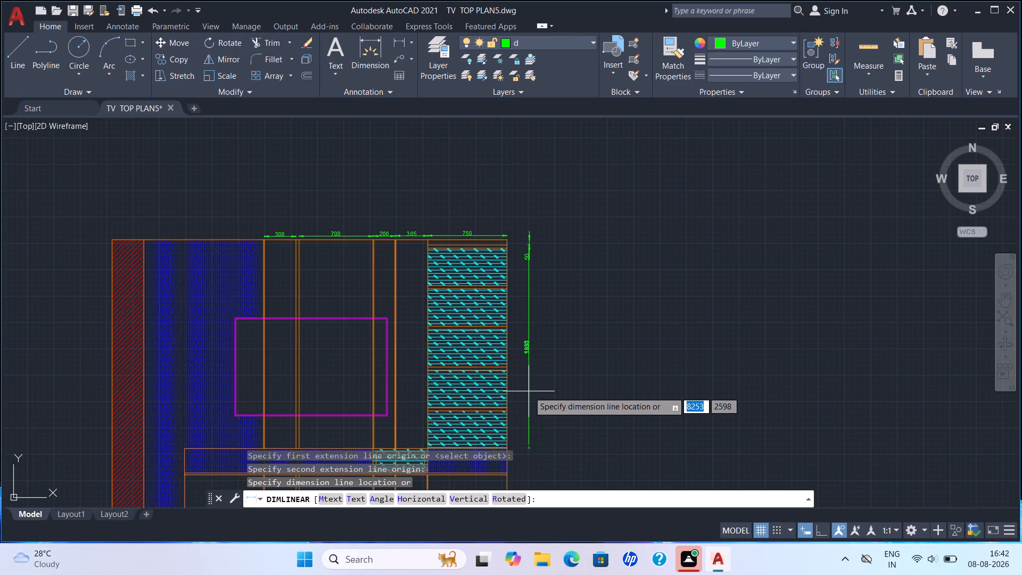
pyautogui.click(529, 391)
# Add a vertical linear dimension for the elevation's overall height, from top to bottom outer corner, placed outside the strip and shelf dimensions.
pyautogui.scroll(2, 505, 355)
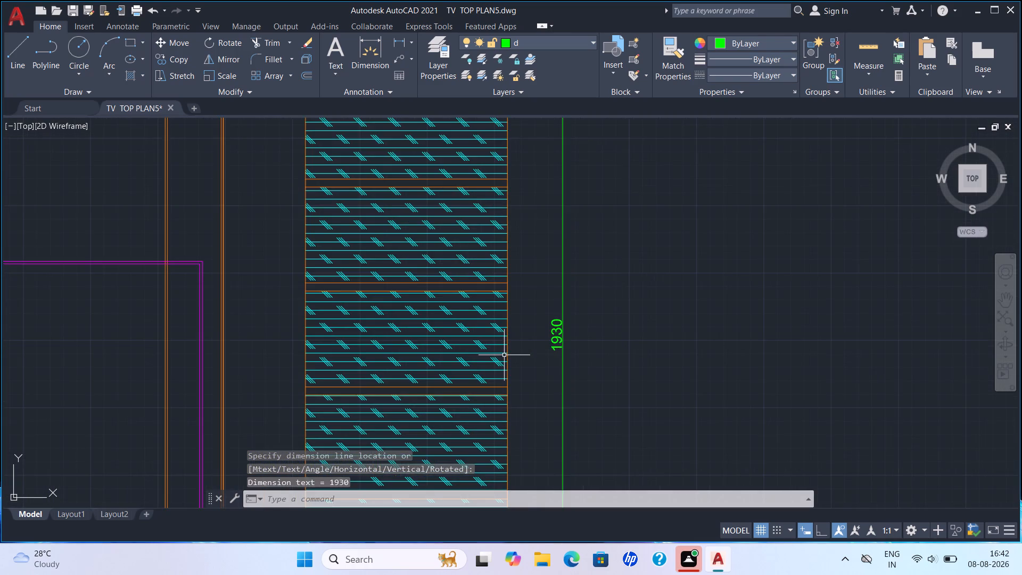
pyautogui.scroll(-1, 500, 356)
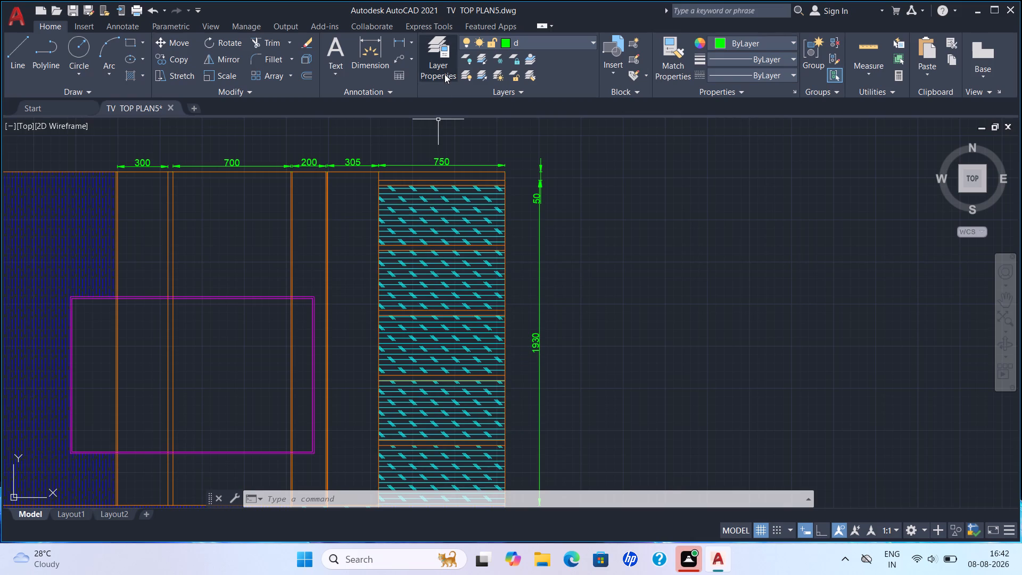
pyautogui.click(379, 45)
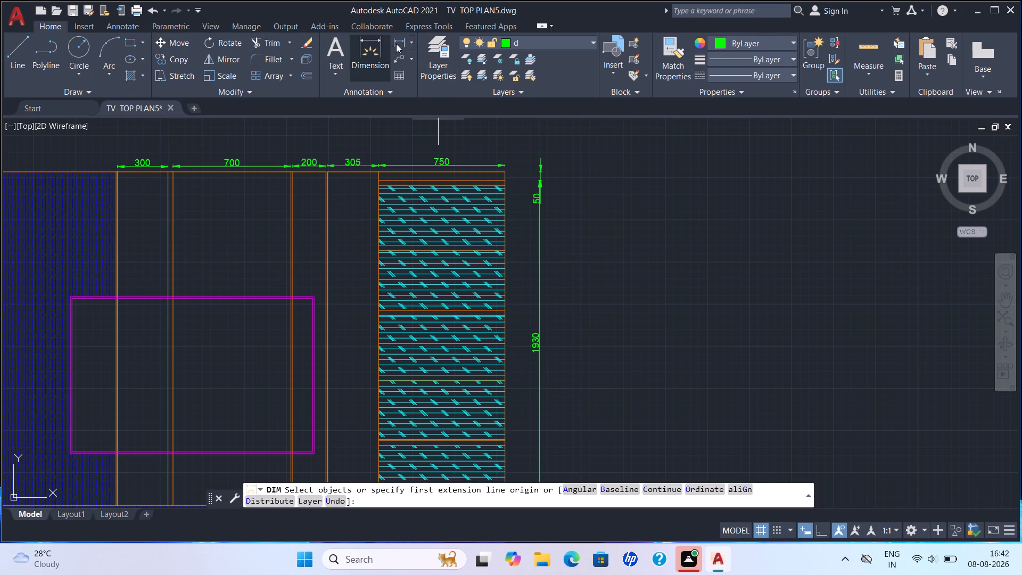
pyautogui.click(409, 43)
pyautogui.click(415, 60)
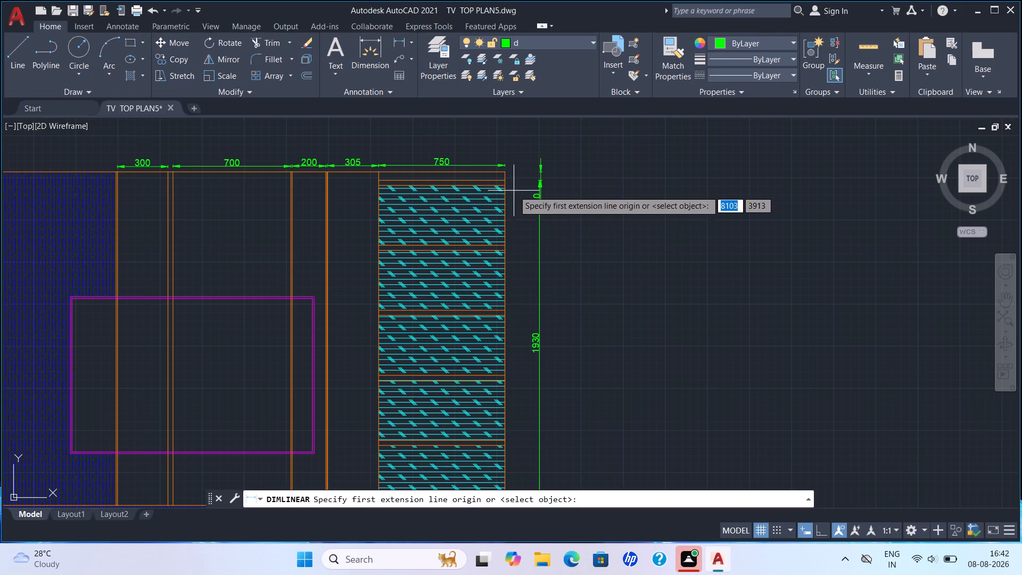
pyautogui.click(507, 170)
pyautogui.scroll(-4, 514, 250)
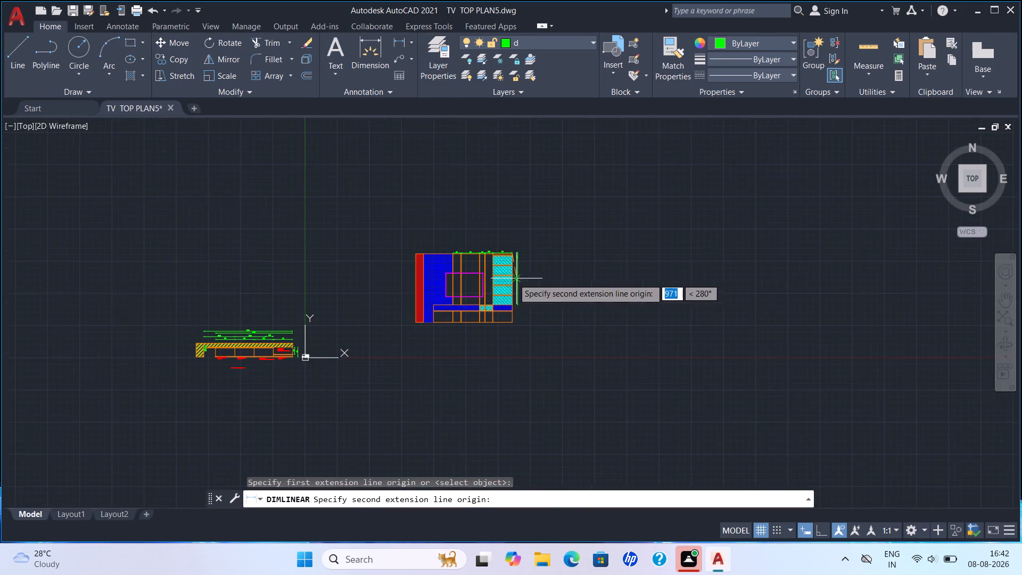
pyautogui.moveTo(509, 278); pyautogui.dragTo(485, 209, button='middle')
pyautogui.scroll(4, 488, 248)
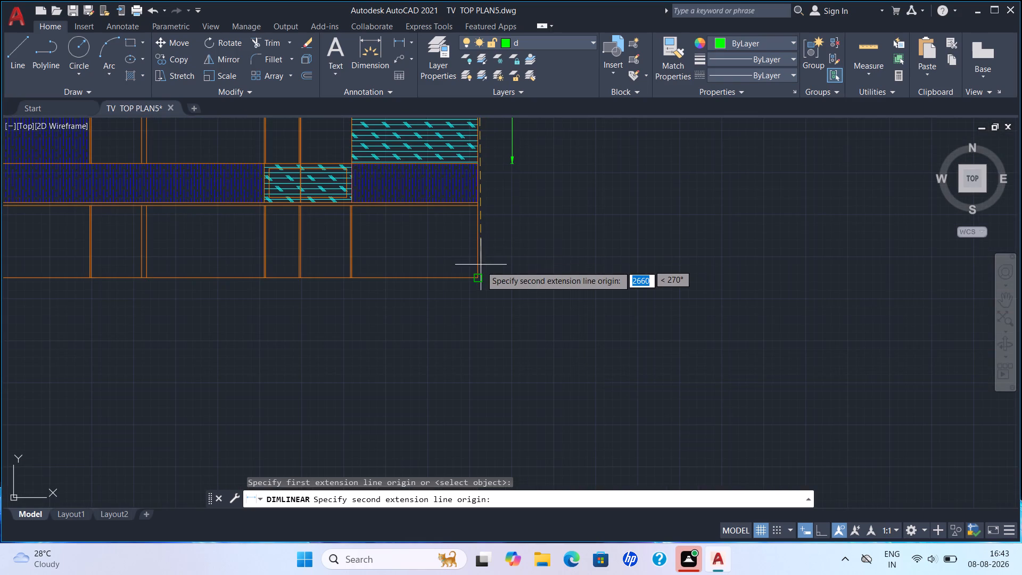
pyautogui.scroll(3, 477, 274)
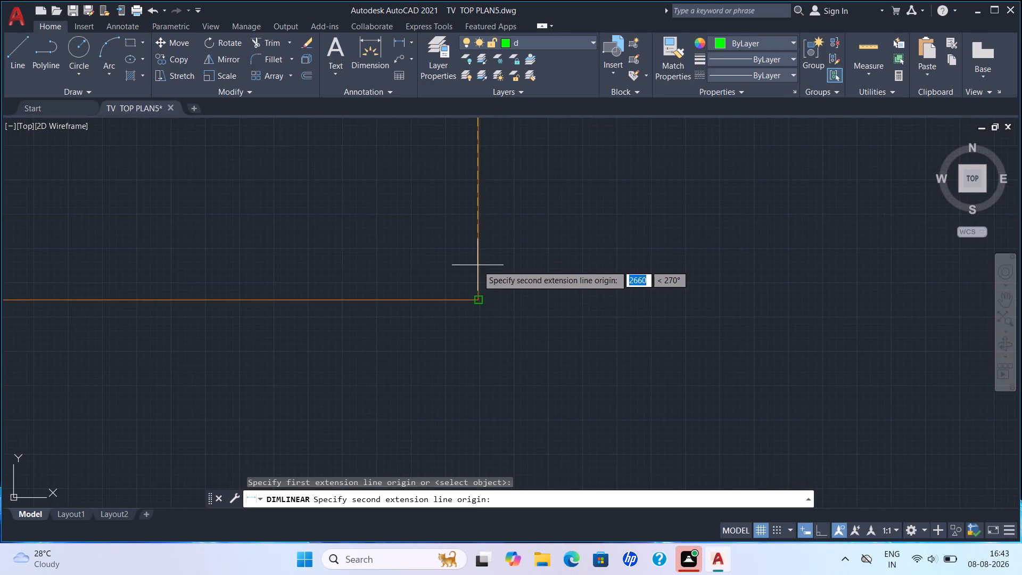
pyautogui.click(479, 299)
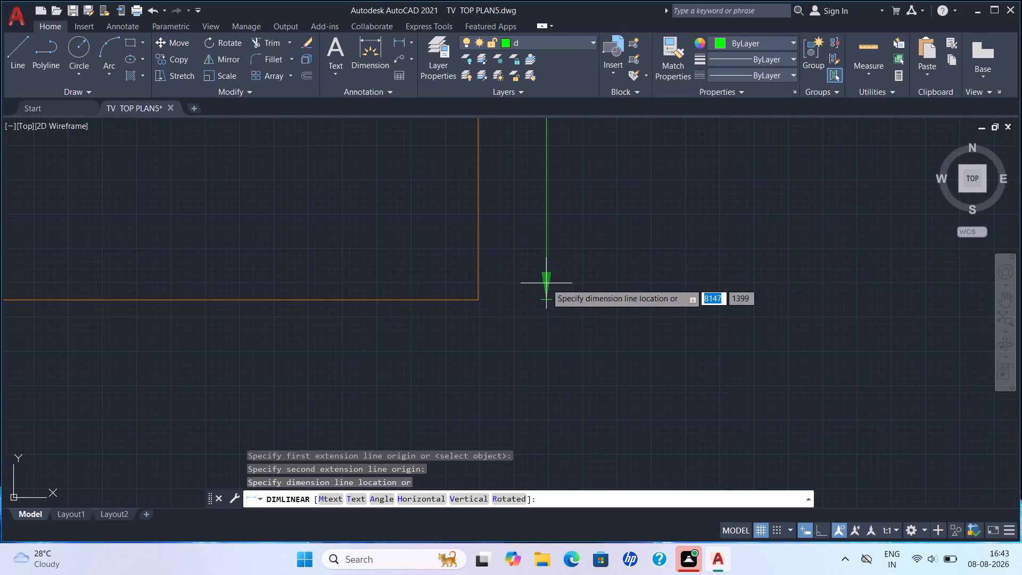
pyautogui.scroll(-1, 546, 283)
pyautogui.moveTo(546, 283); pyautogui.dragTo(402, 403, button='middle')
pyautogui.scroll(-2, 438, 362)
pyautogui.middleClick(471, 346)
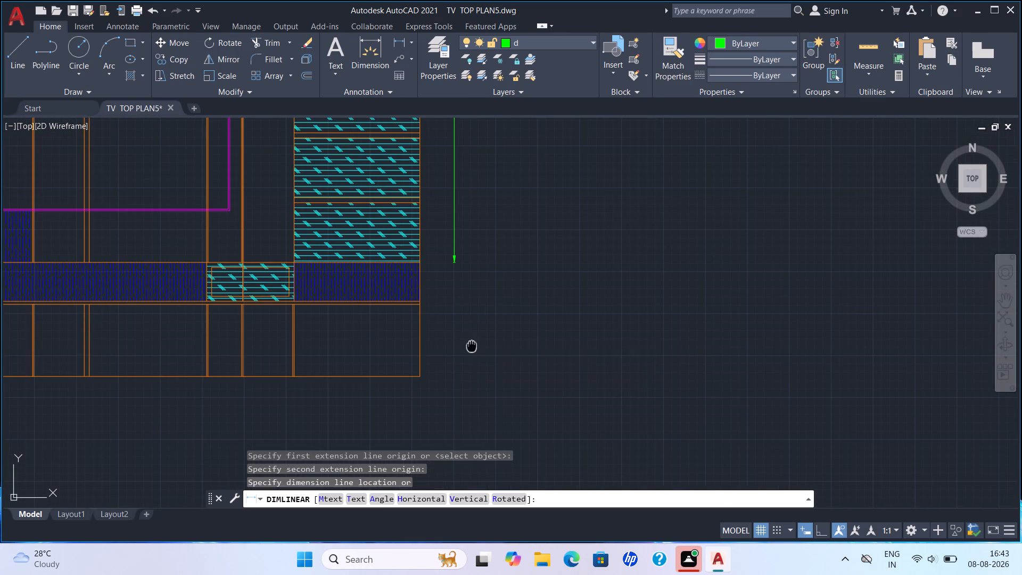
pyautogui.scroll(1, 499, 337)
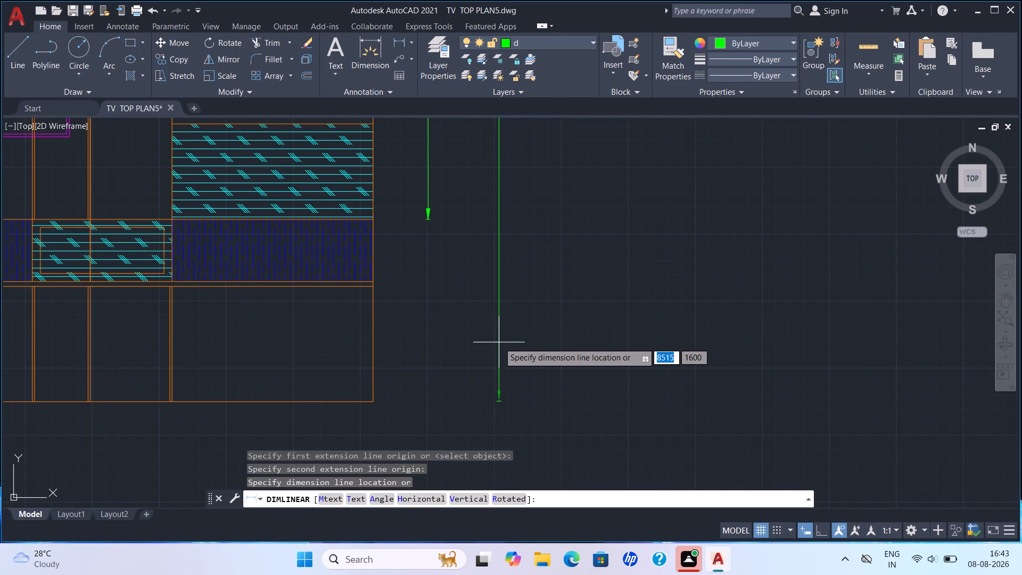
pyautogui.scroll(-1, 471, 345)
pyautogui.moveTo(469, 345); pyautogui.dragTo(465, 379, button='middle')
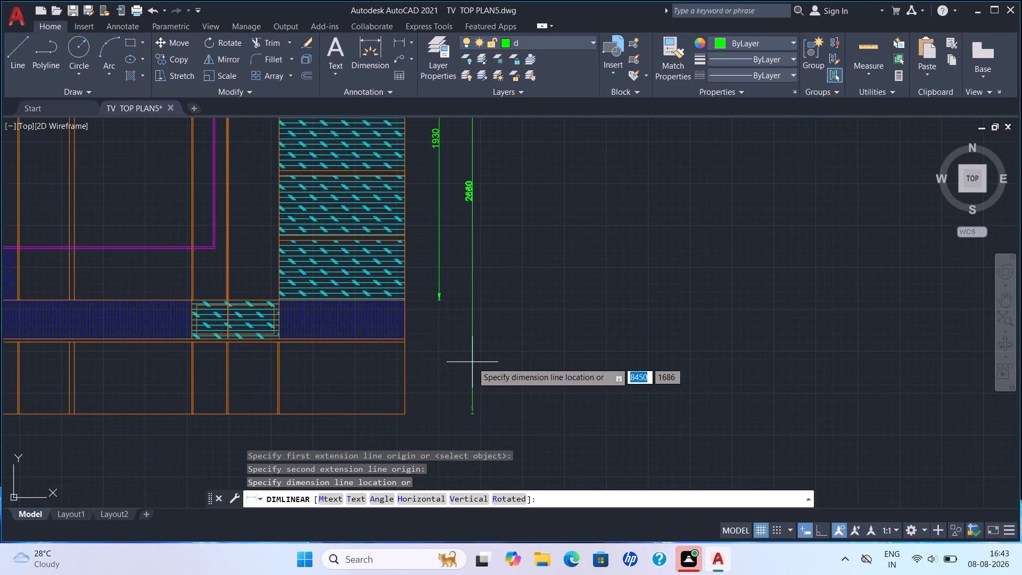
pyautogui.click(473, 361)
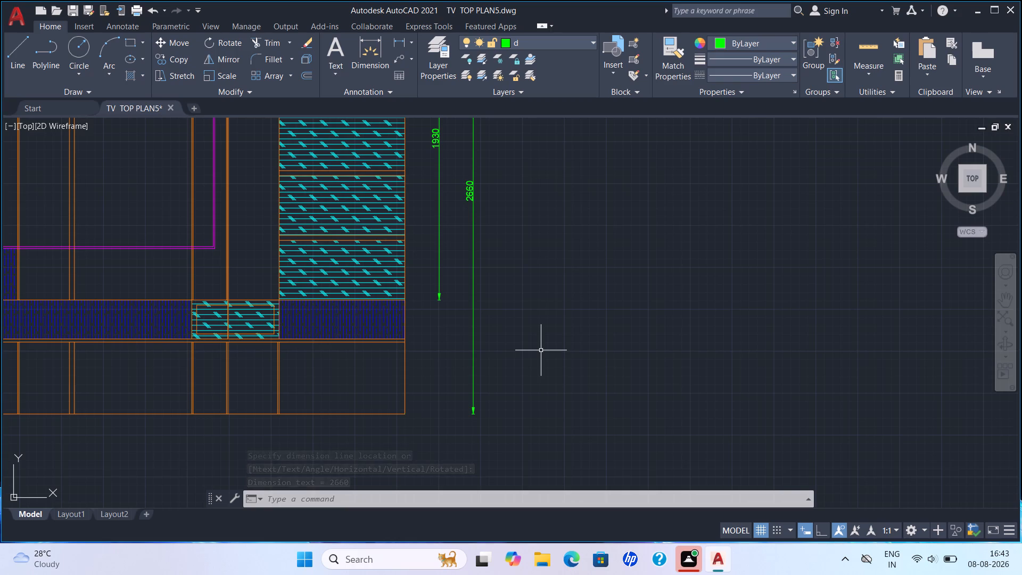
# Add a vertical linear dimension for the base cabinet, from the ledge's lower line to the bottom edge, in line with the shelf unit dimension.
pyautogui.click(373, 53)
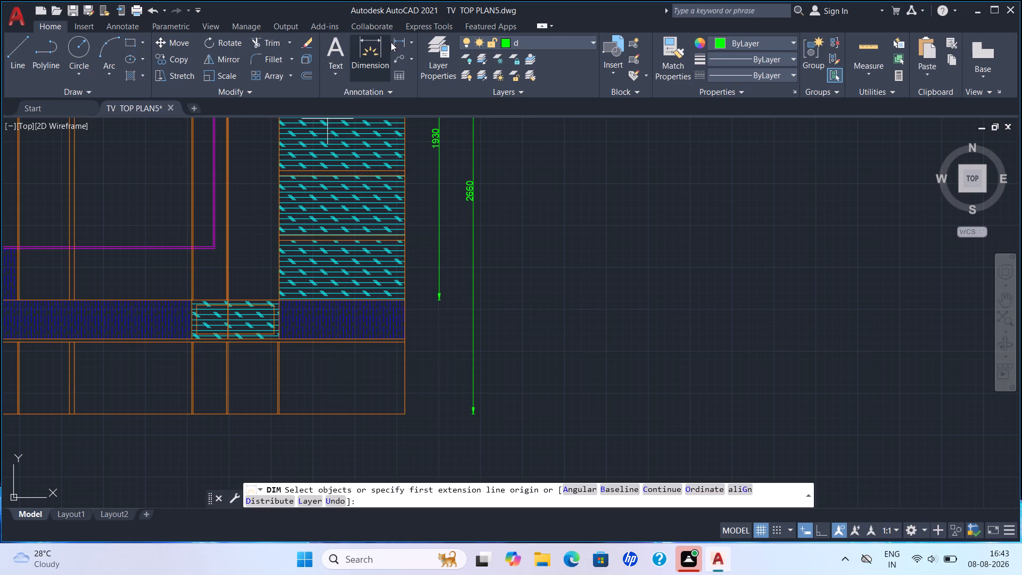
pyautogui.click(407, 42)
pyautogui.click(411, 44)
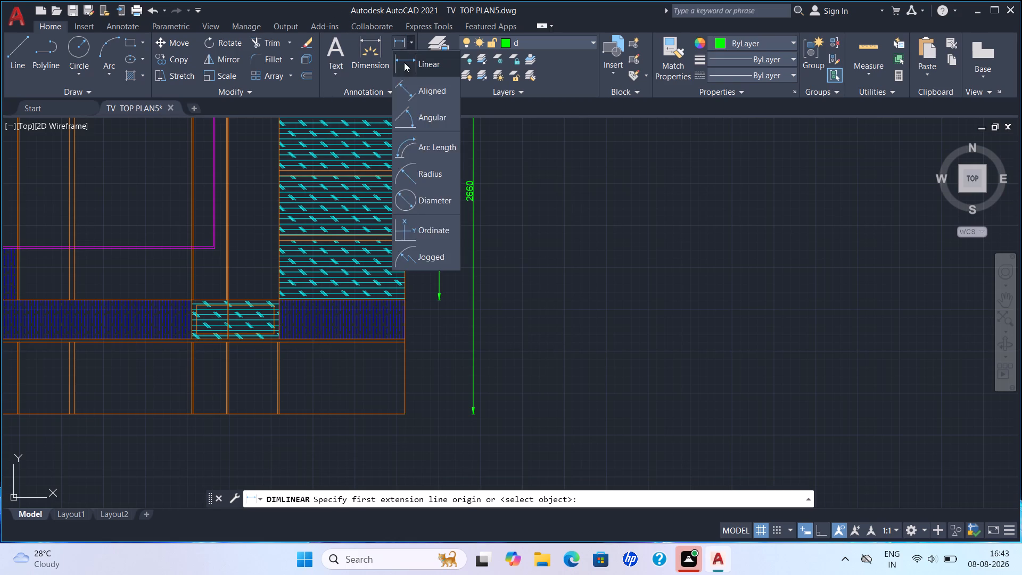
pyautogui.click(401, 67)
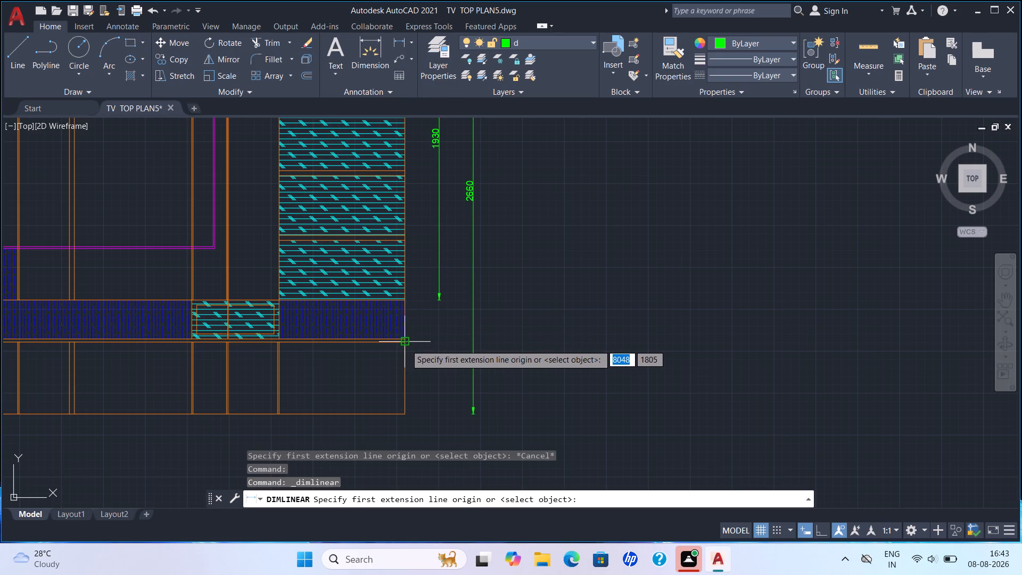
pyautogui.moveTo(406, 344); pyautogui.dragTo(405, 352)
pyautogui.moveTo(407, 411); pyautogui.dragTo(415, 410)
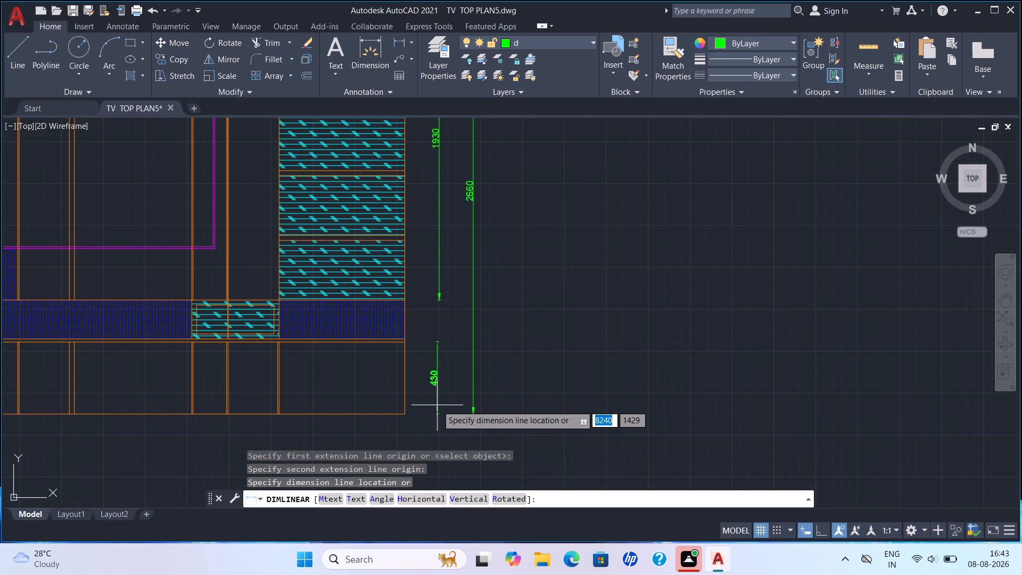
pyautogui.click(440, 397)
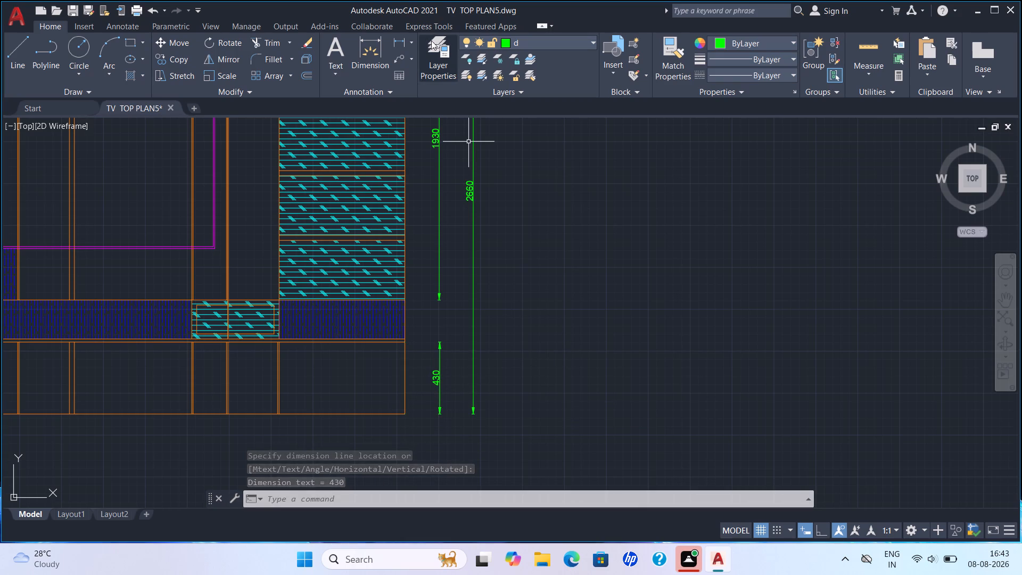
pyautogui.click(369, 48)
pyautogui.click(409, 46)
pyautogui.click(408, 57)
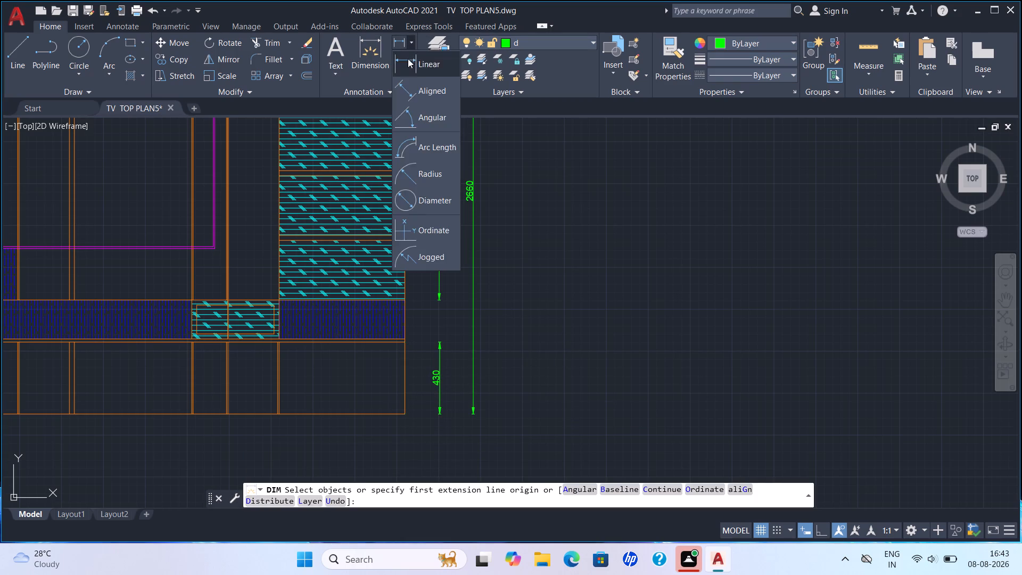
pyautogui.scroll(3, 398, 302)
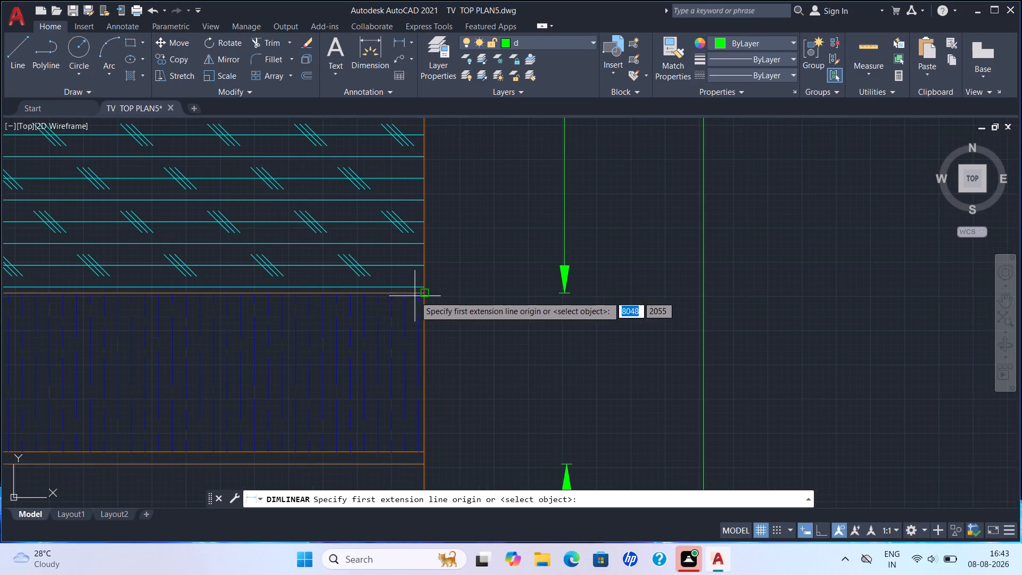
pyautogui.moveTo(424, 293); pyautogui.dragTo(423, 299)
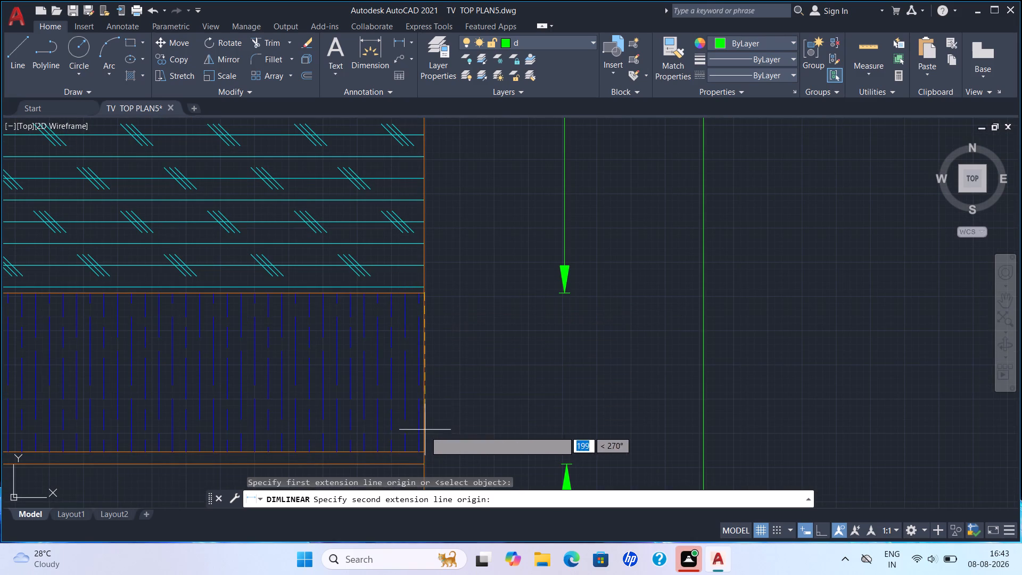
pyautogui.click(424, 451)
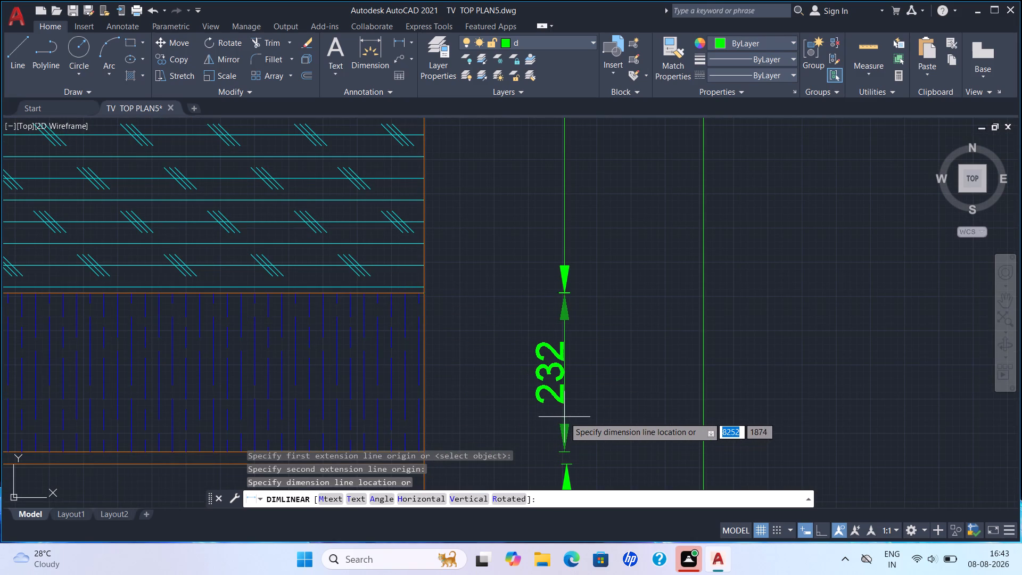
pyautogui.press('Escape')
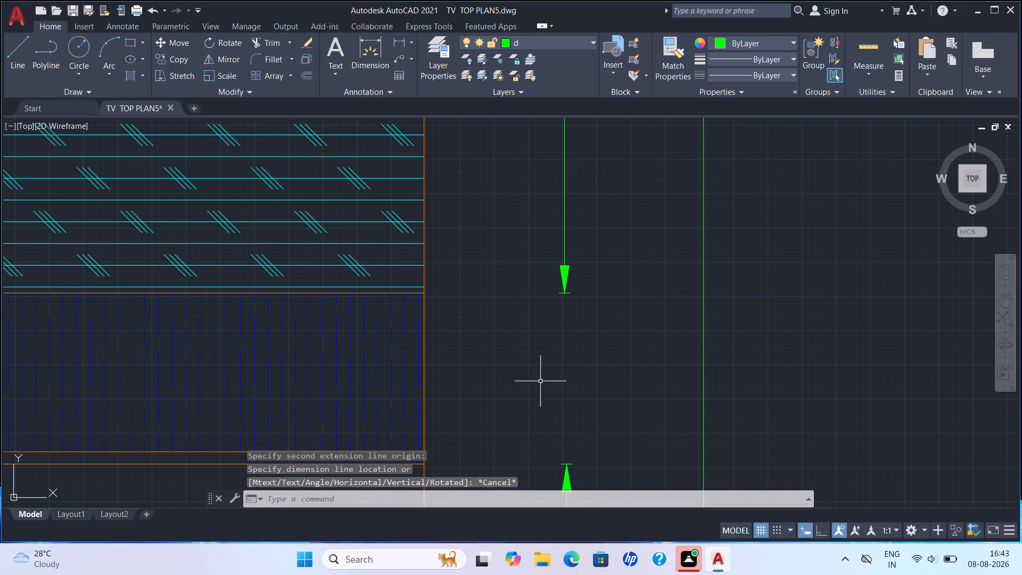
# Add a vertical linear dimension from the bottom of the hatched shelf unit to the top of the base cabinet, filling the gap between the existing dimensions.
pyautogui.scroll(-2, 518, 366)
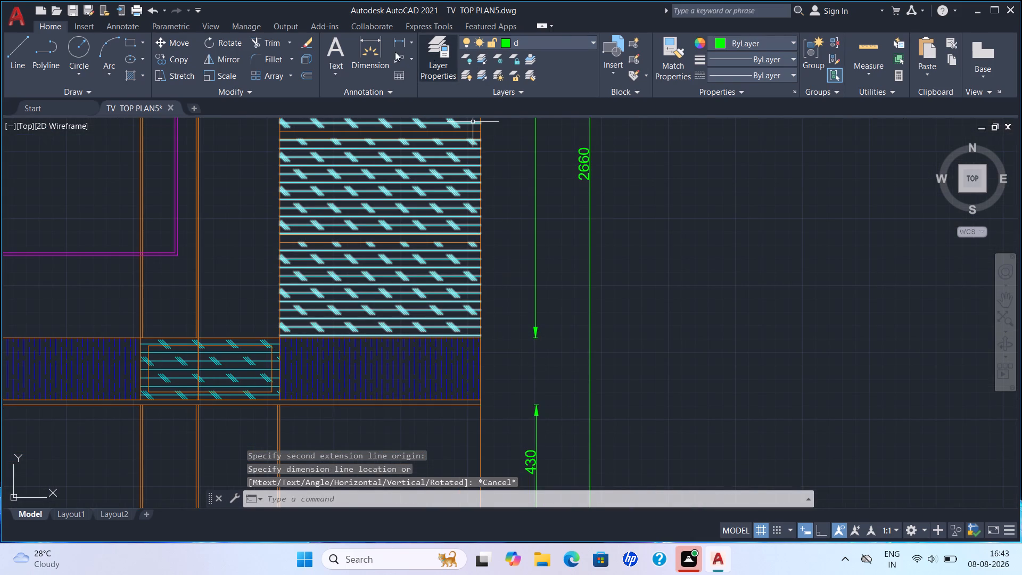
pyautogui.click(382, 50)
pyautogui.click(416, 44)
pyautogui.click(411, 44)
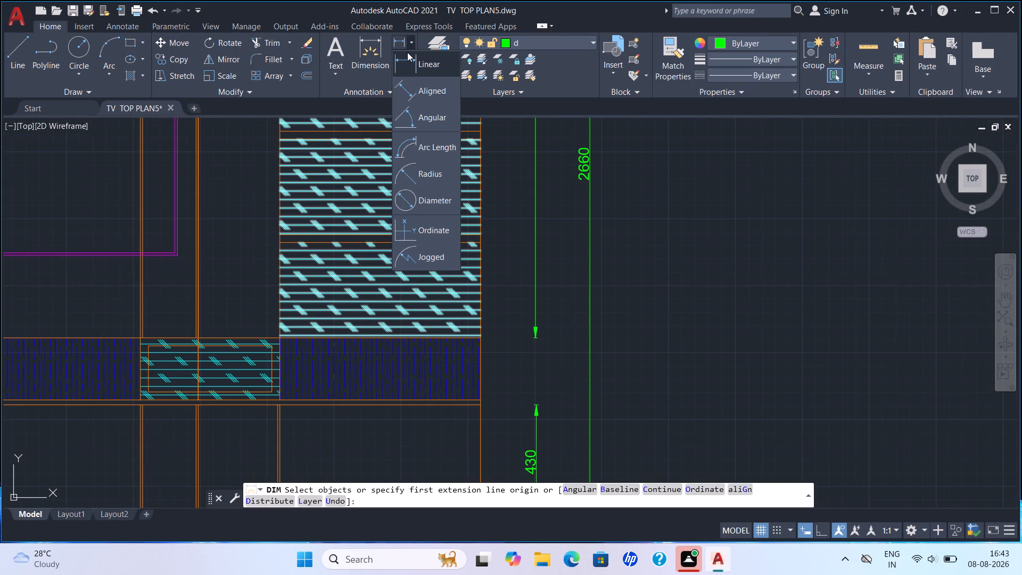
pyautogui.click(411, 61)
pyautogui.scroll(2, 476, 343)
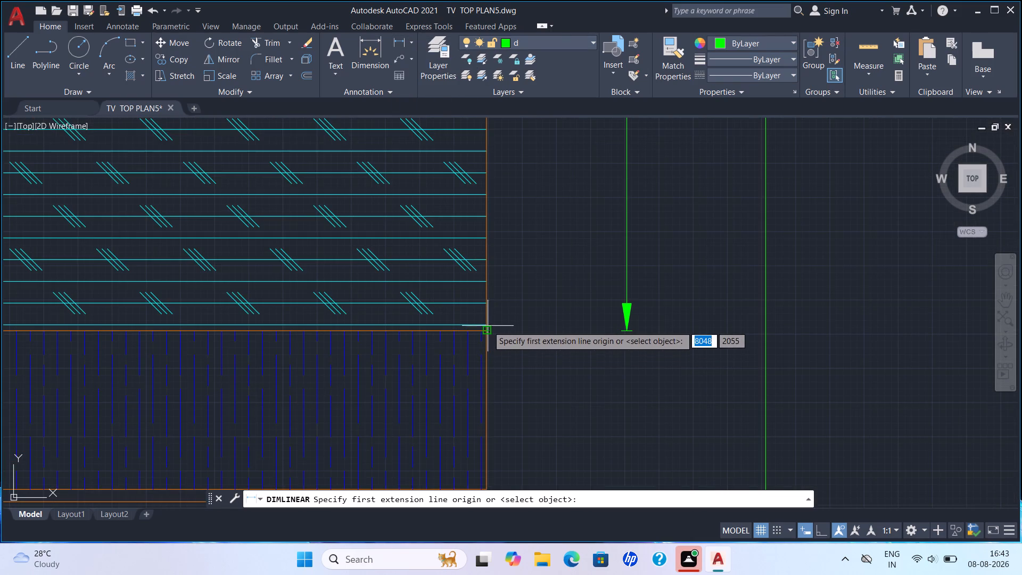
pyautogui.click(483, 334)
pyautogui.scroll(-1, 494, 385)
pyautogui.moveTo(491, 386); pyautogui.dragTo(501, 265, button='middle')
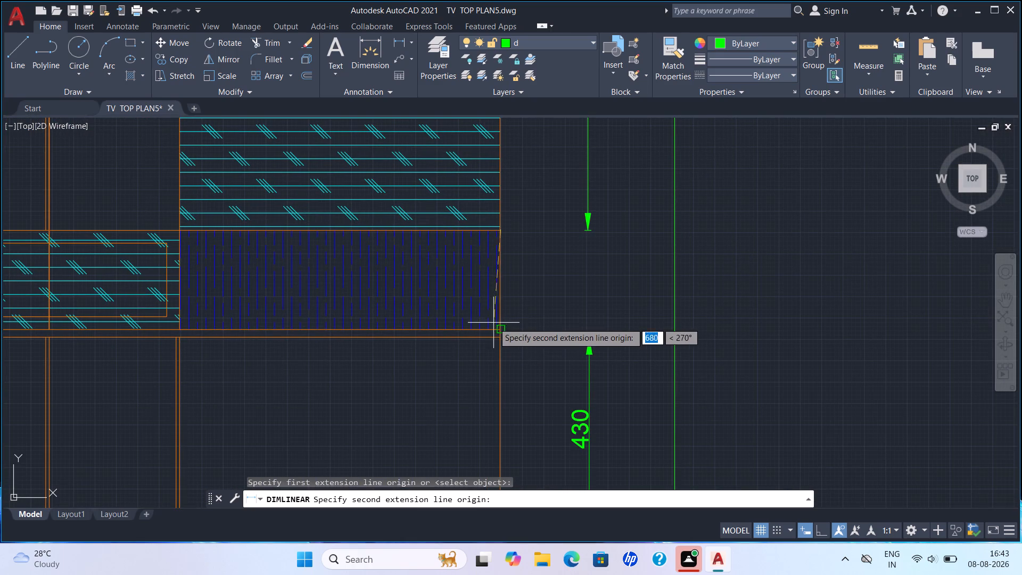
pyautogui.click(500, 337)
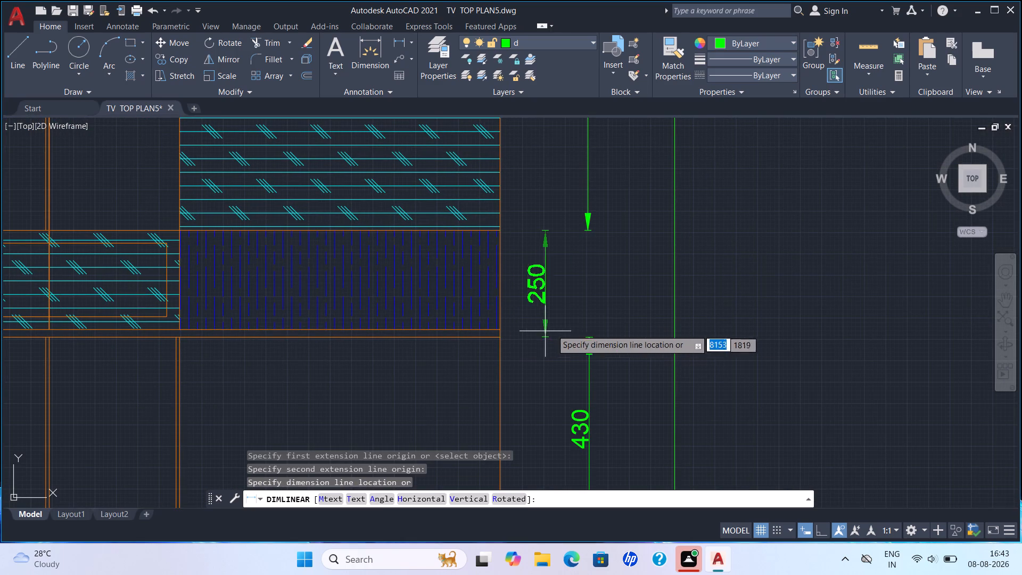
pyautogui.click(588, 339)
pyautogui.press('Escape')
pyautogui.scroll(-1, 651, 323)
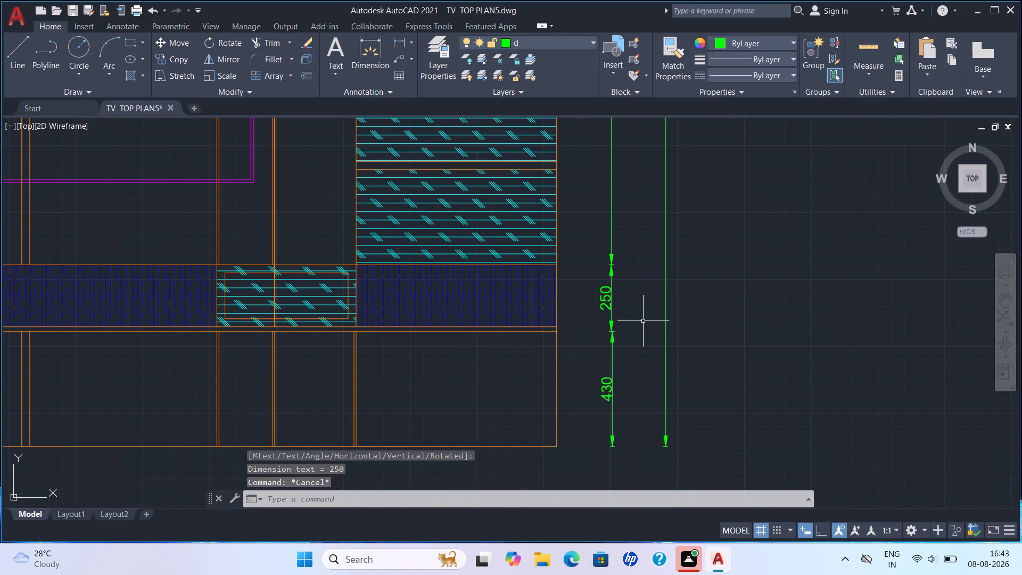
# Add a horizontal linear dimension for the end bay beneath the tall hatched shelf unit, placed below the base cabinet's bottom edge.
pyautogui.scroll(-1, 473, 364)
pyautogui.moveTo(476, 371); pyautogui.dragTo(487, 393, button='middle')
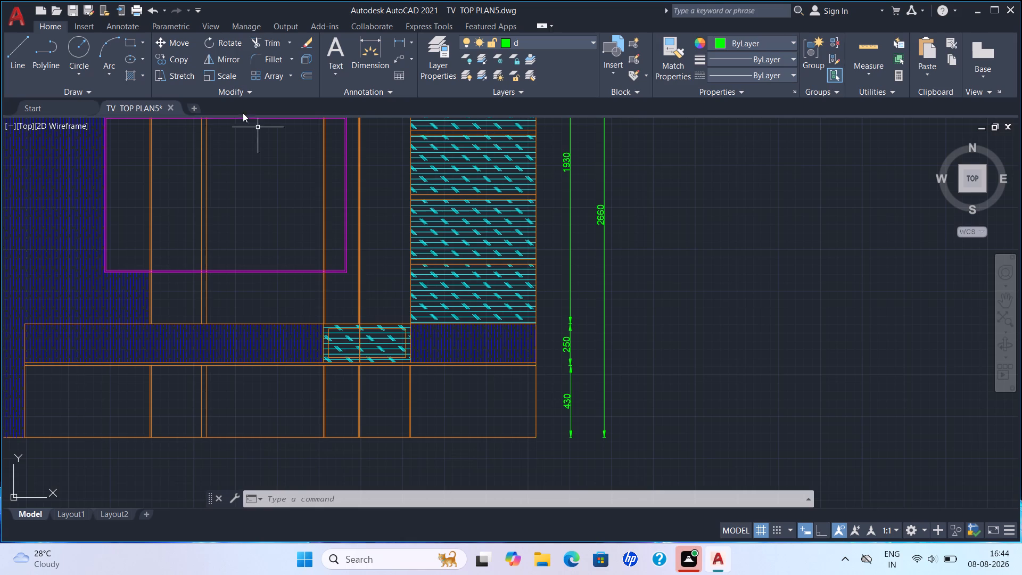
pyautogui.click(375, 53)
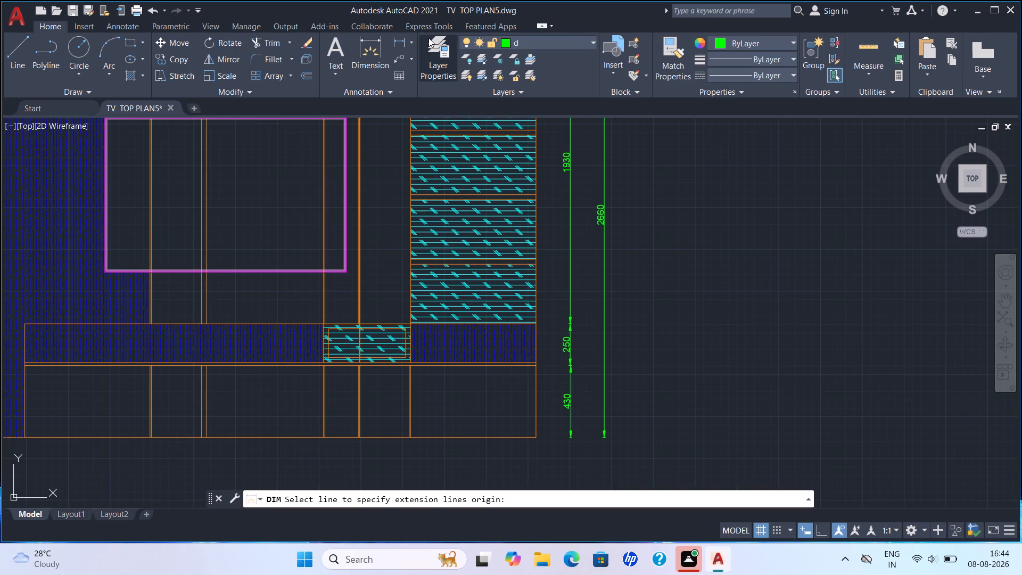
pyautogui.click(413, 37)
pyautogui.click(416, 63)
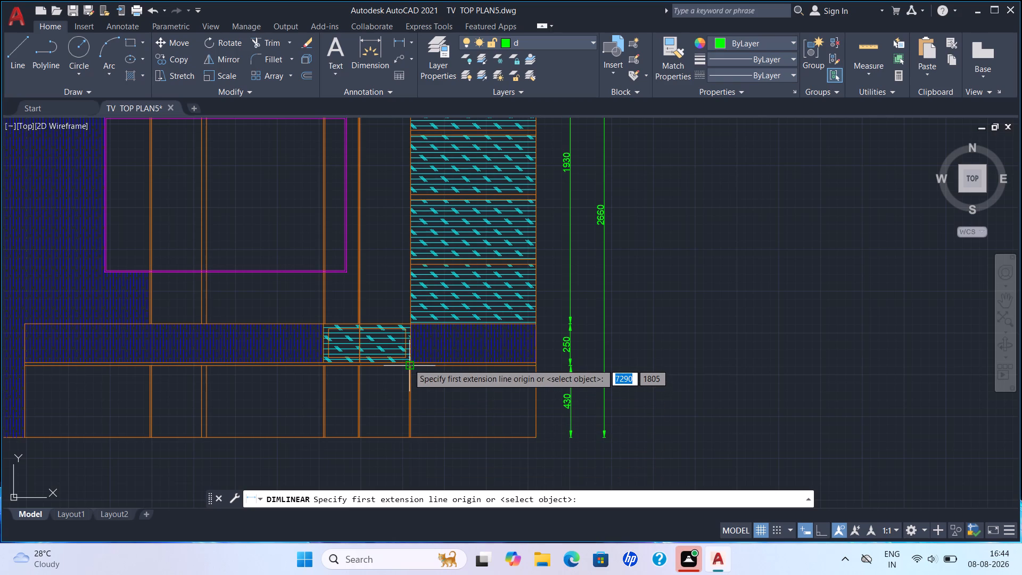
pyautogui.scroll(3, 414, 363)
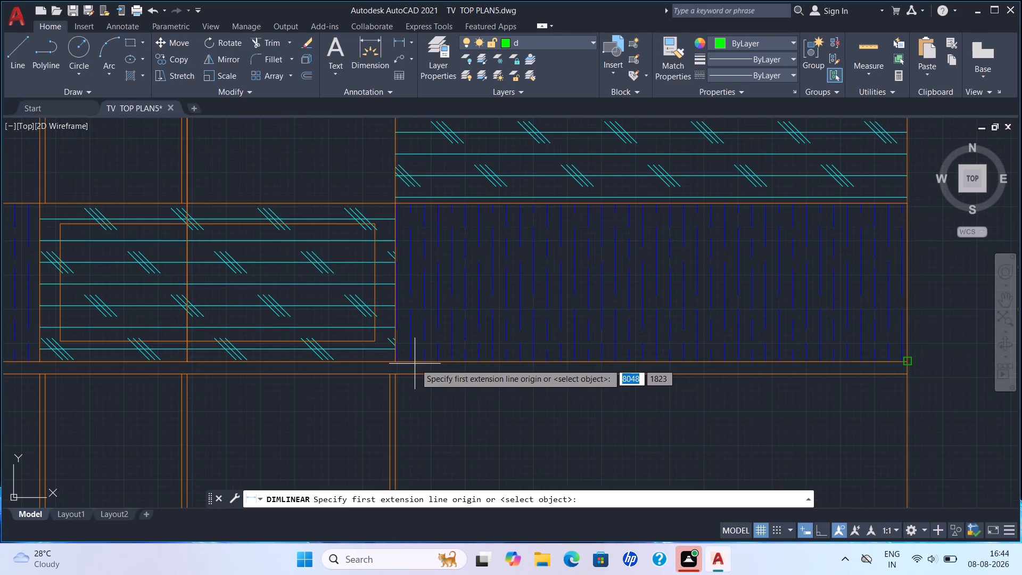
pyautogui.scroll(-1, 415, 360)
pyautogui.moveTo(415, 349); pyautogui.dragTo(410, 294, button='middle')
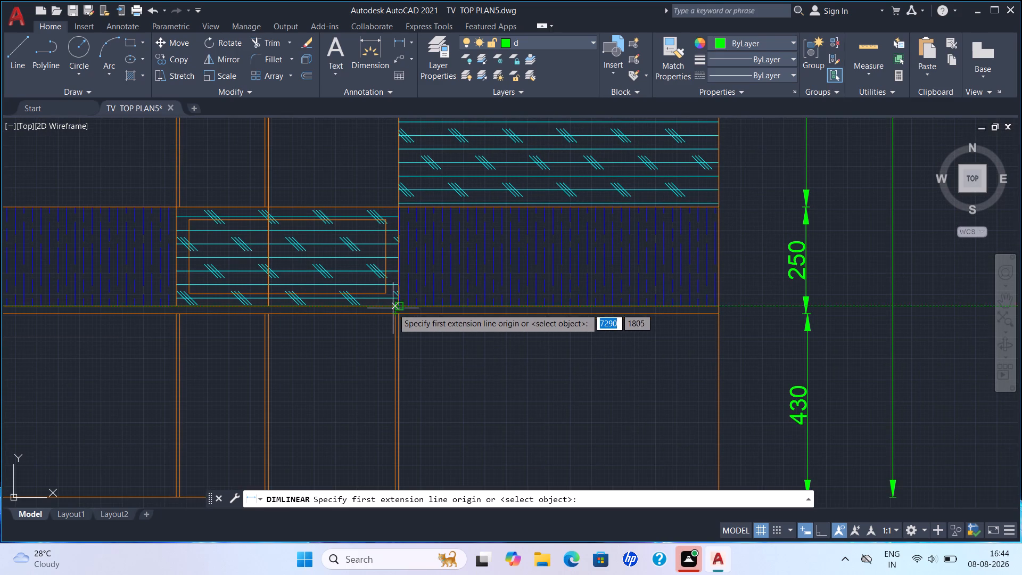
pyautogui.click(401, 302)
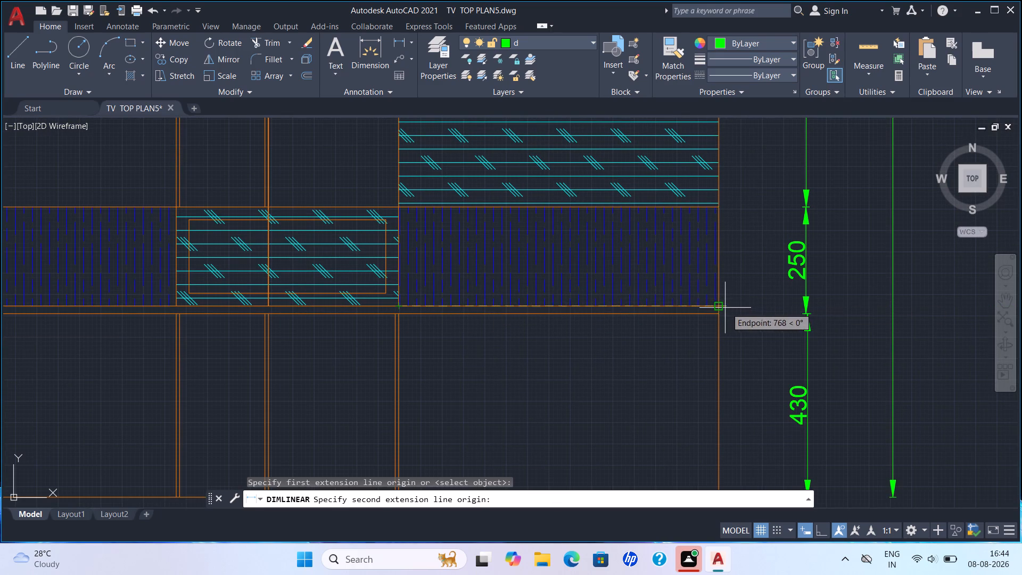
pyautogui.moveTo(723, 308); pyautogui.dragTo(711, 355)
pyautogui.scroll(-1, 696, 411)
pyautogui.moveTo(691, 404); pyautogui.dragTo(686, 264, button='middle')
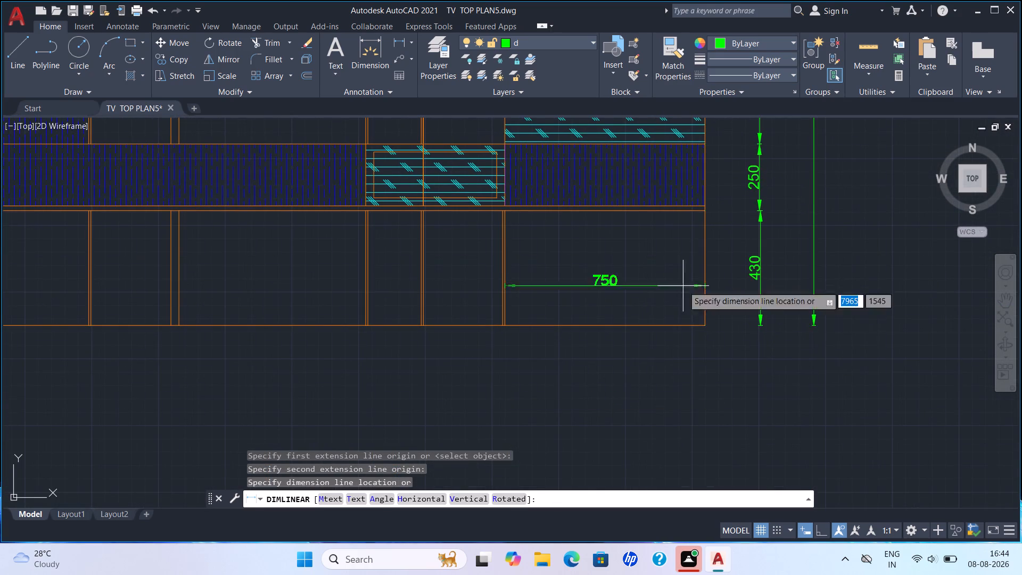
pyautogui.click(693, 354)
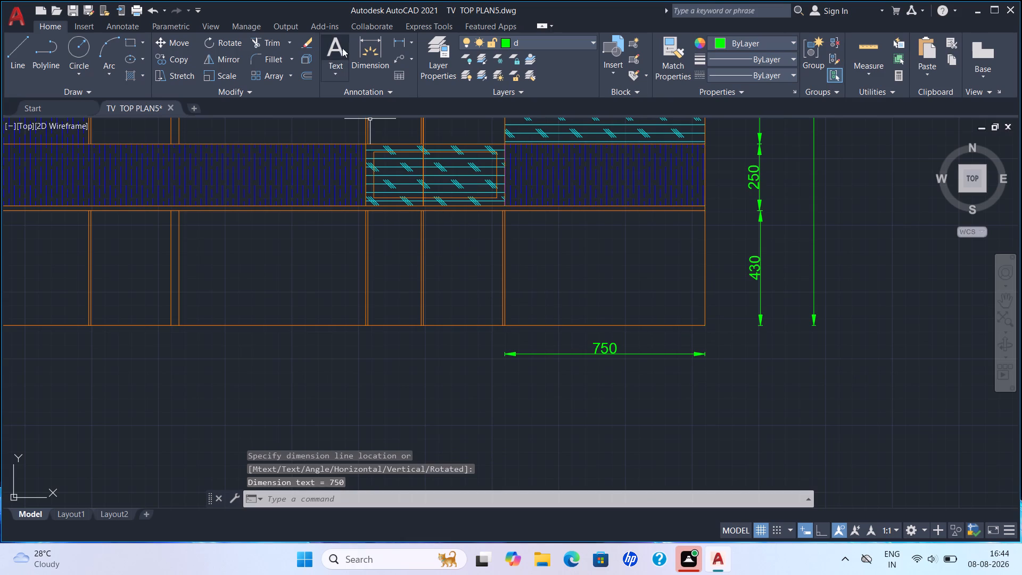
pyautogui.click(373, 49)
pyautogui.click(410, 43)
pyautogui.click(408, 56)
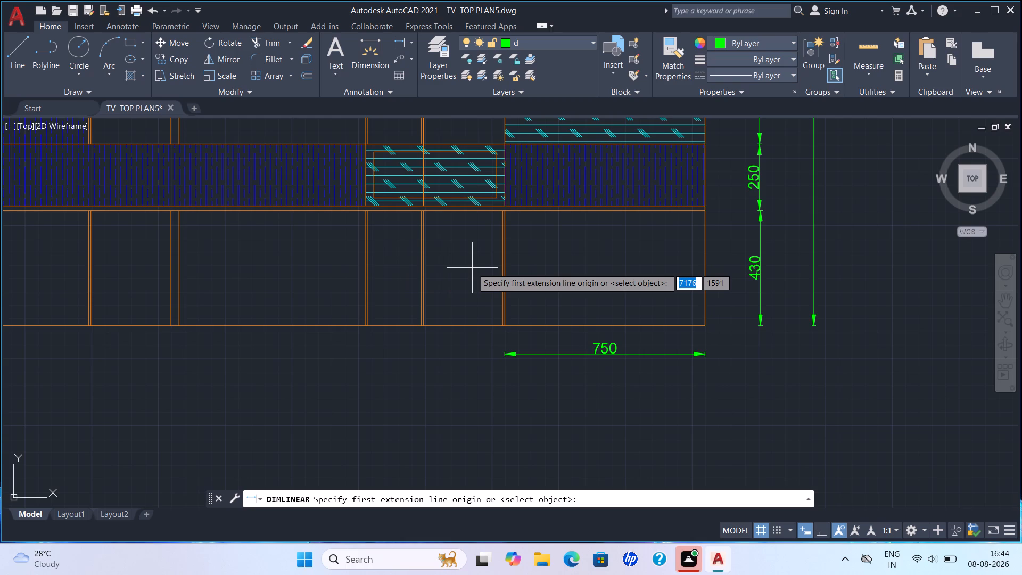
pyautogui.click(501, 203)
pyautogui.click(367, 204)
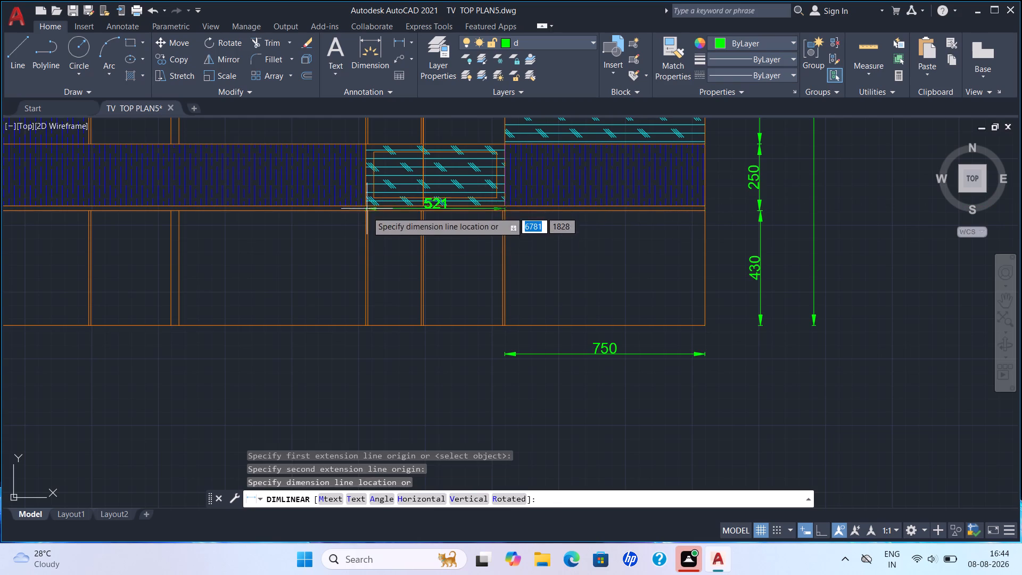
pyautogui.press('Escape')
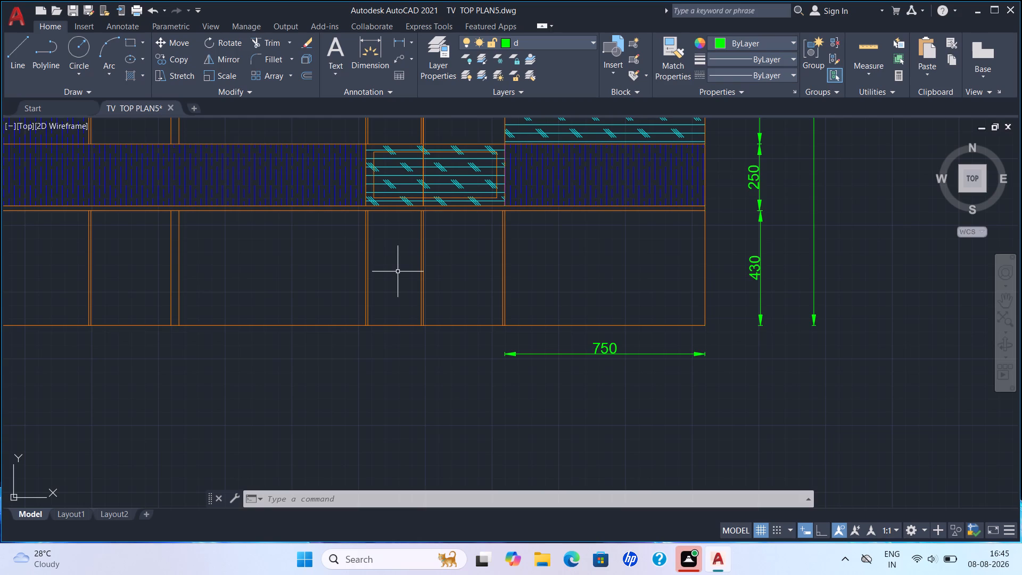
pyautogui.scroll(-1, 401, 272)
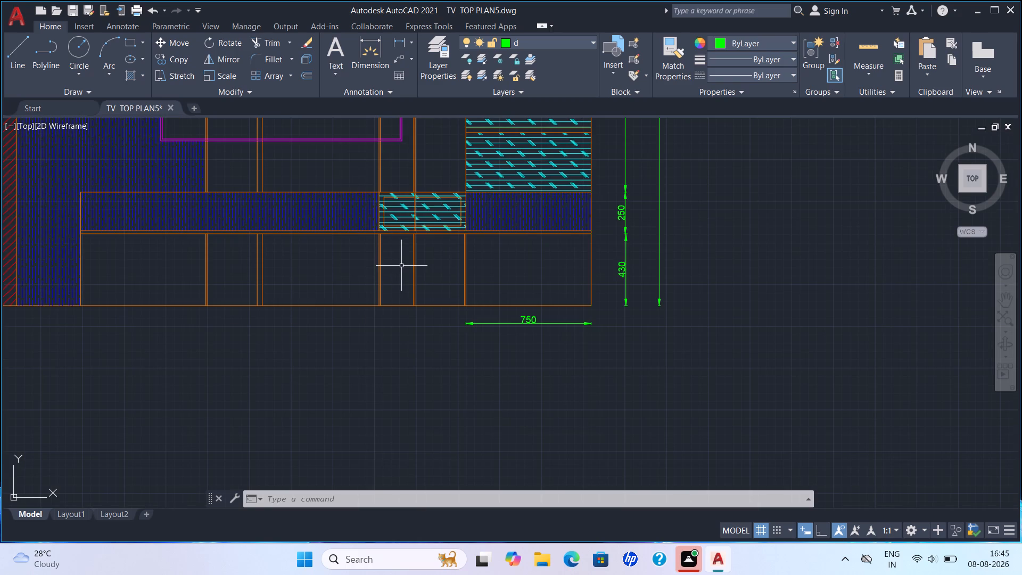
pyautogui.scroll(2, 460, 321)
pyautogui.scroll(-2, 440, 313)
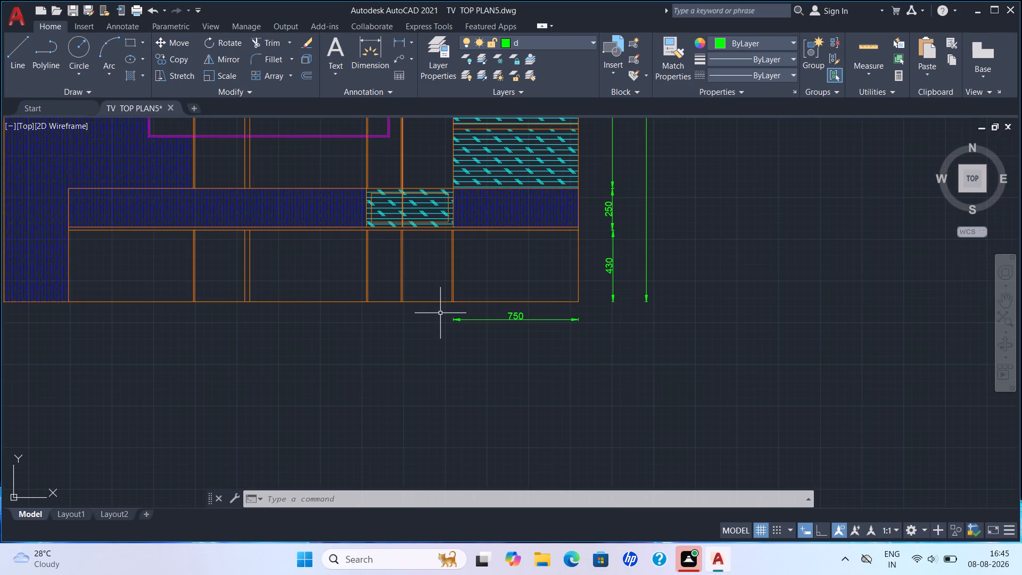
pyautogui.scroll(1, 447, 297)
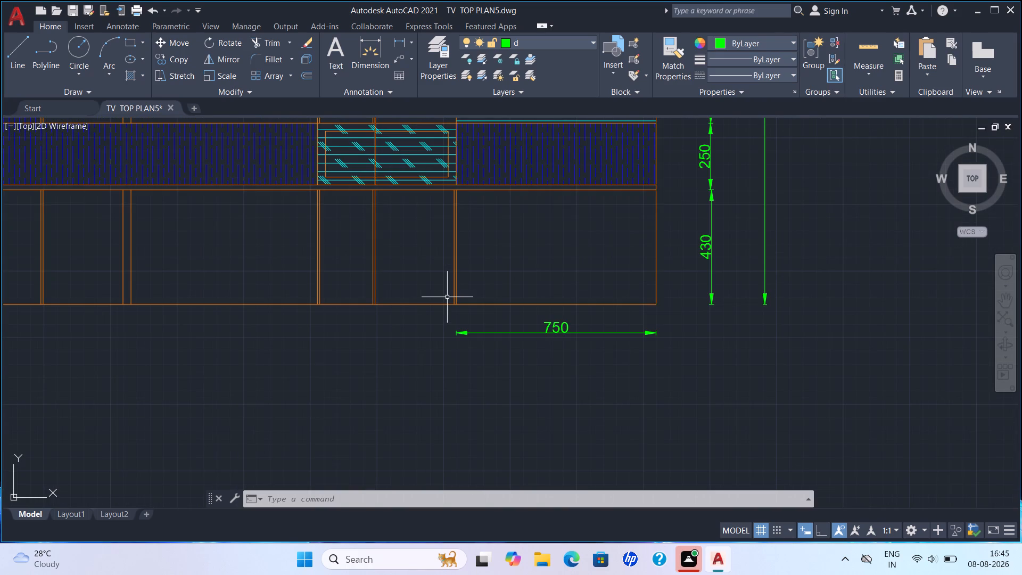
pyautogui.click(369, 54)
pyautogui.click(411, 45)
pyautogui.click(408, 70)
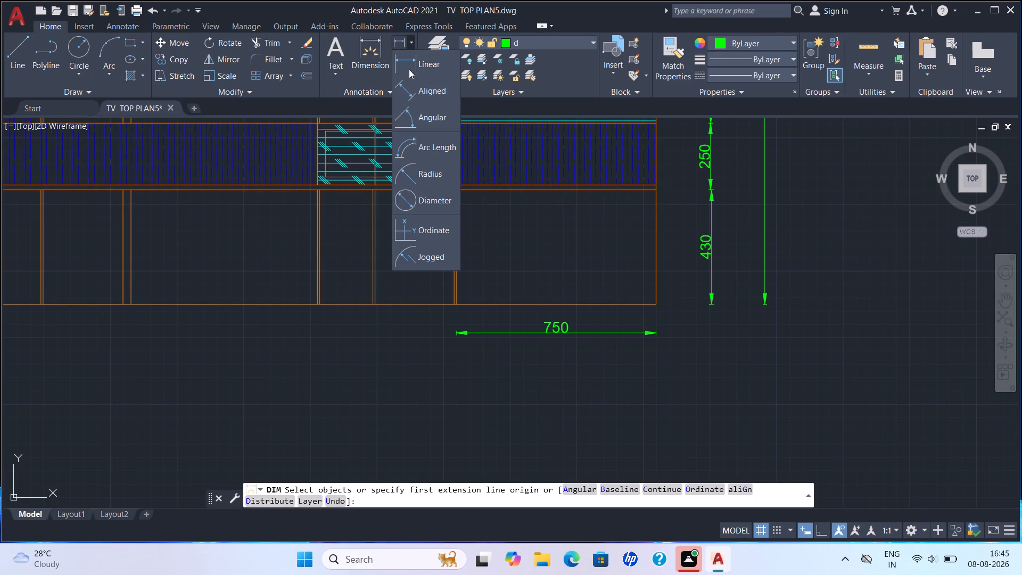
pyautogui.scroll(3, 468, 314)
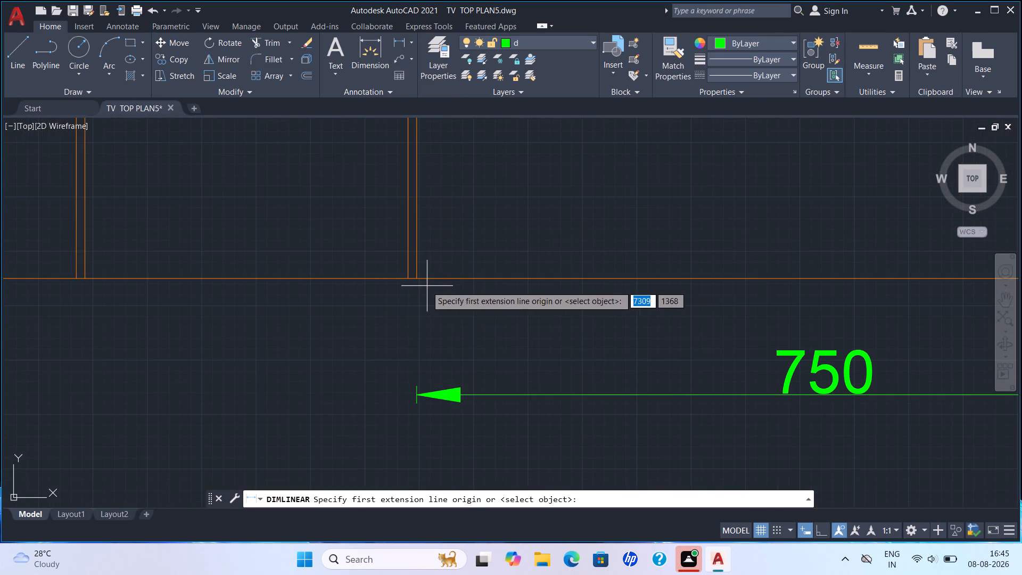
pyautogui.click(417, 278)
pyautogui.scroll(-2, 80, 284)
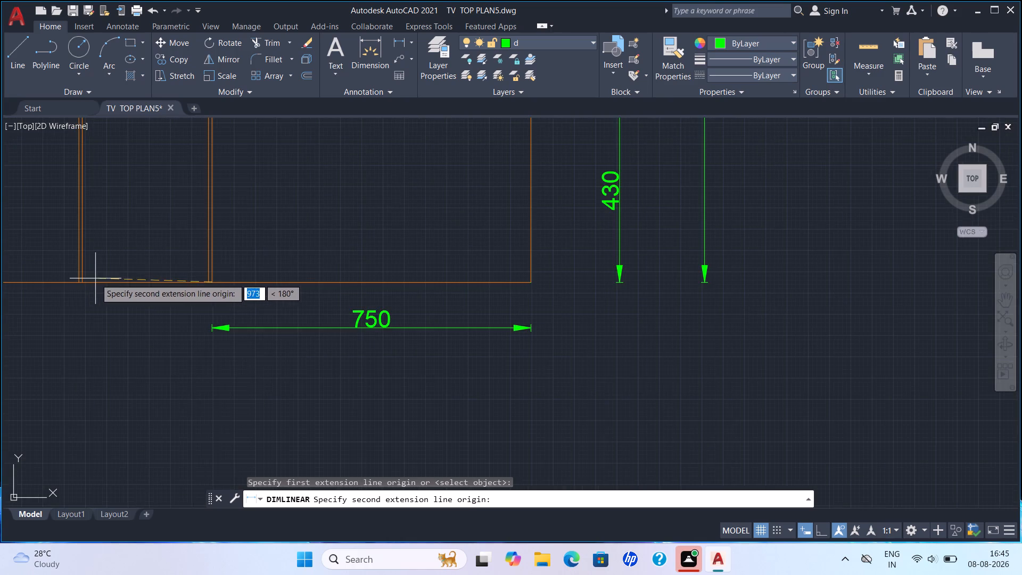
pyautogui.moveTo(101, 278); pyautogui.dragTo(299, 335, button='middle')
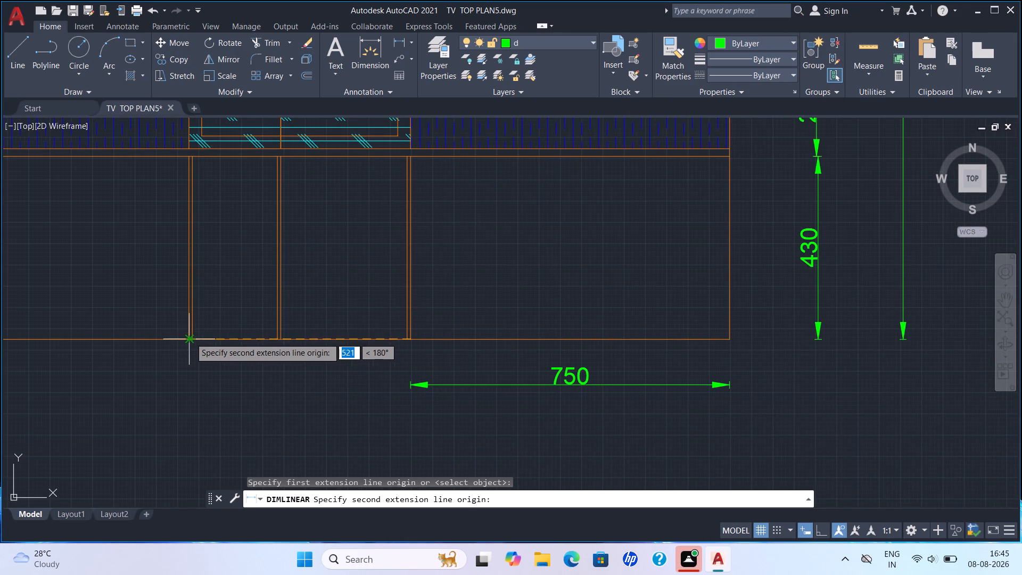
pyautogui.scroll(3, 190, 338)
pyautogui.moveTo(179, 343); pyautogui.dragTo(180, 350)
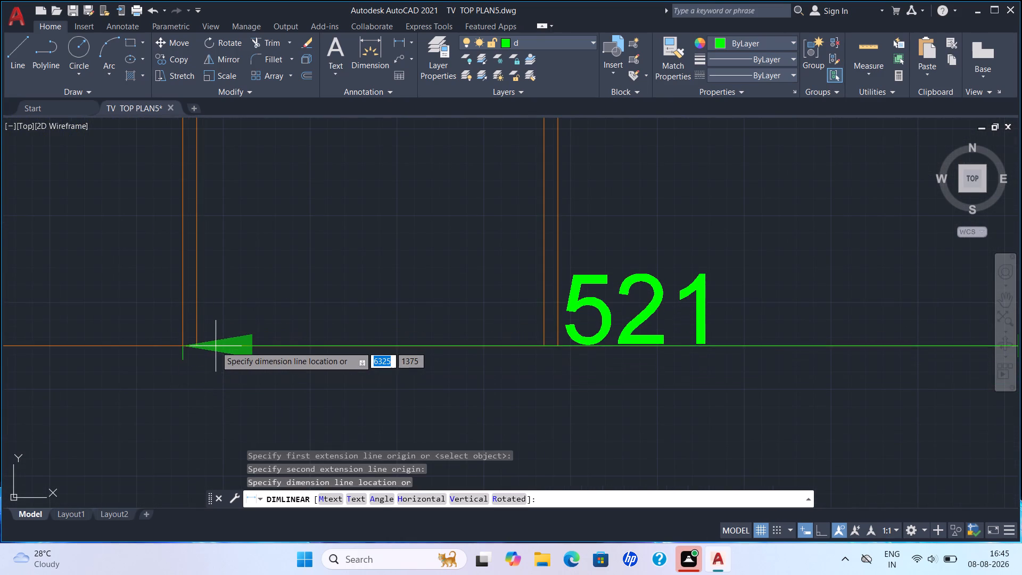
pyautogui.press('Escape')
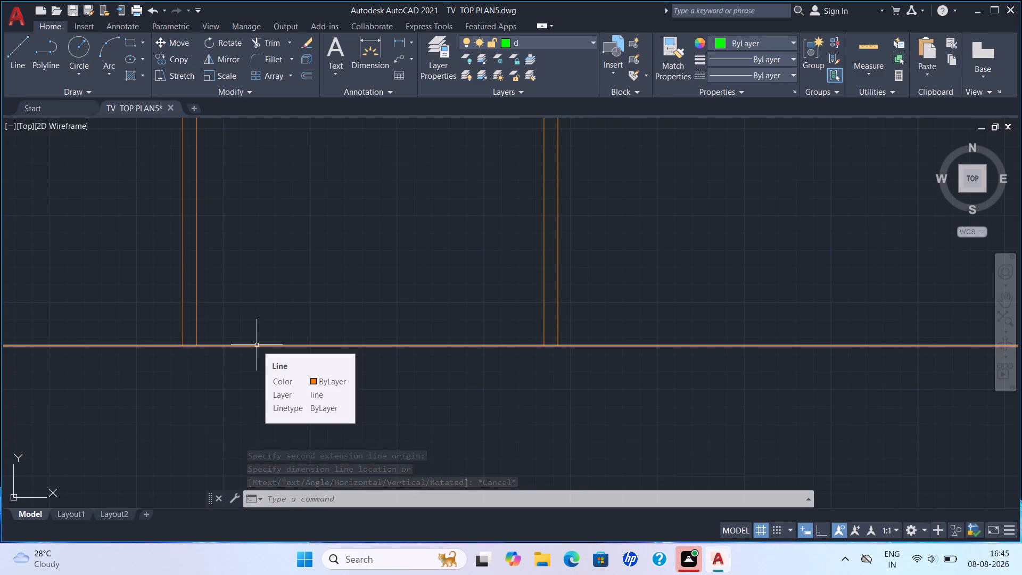
# Add a horizontal linear dimension for the leftmost base cabinet bay, from its outer corner to the first divider, placed below the bottom edge.
pyautogui.scroll(-2, 147, 372)
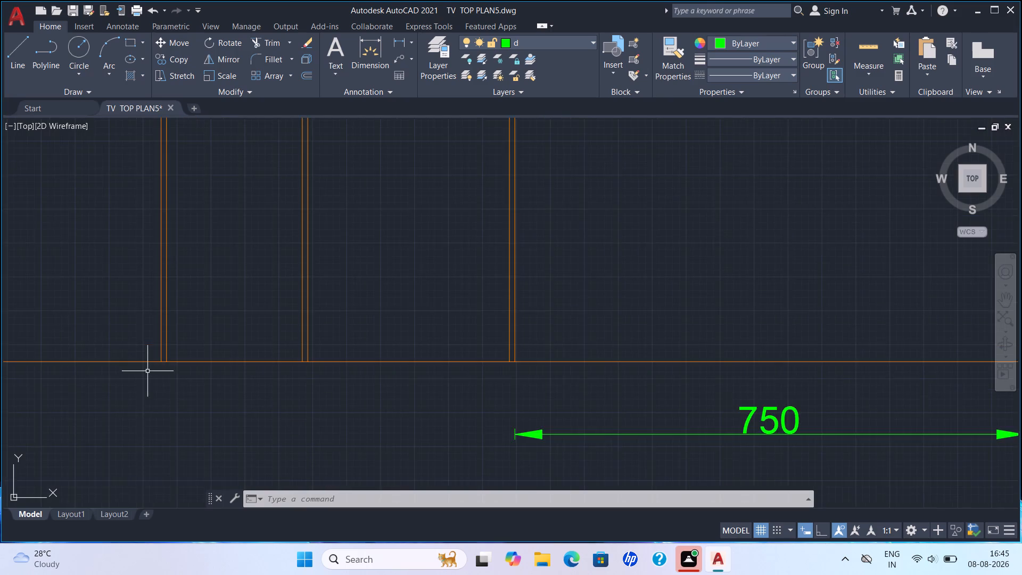
pyautogui.scroll(-3, 147, 369)
pyautogui.moveTo(152, 355); pyautogui.dragTo(388, 354, button='middle')
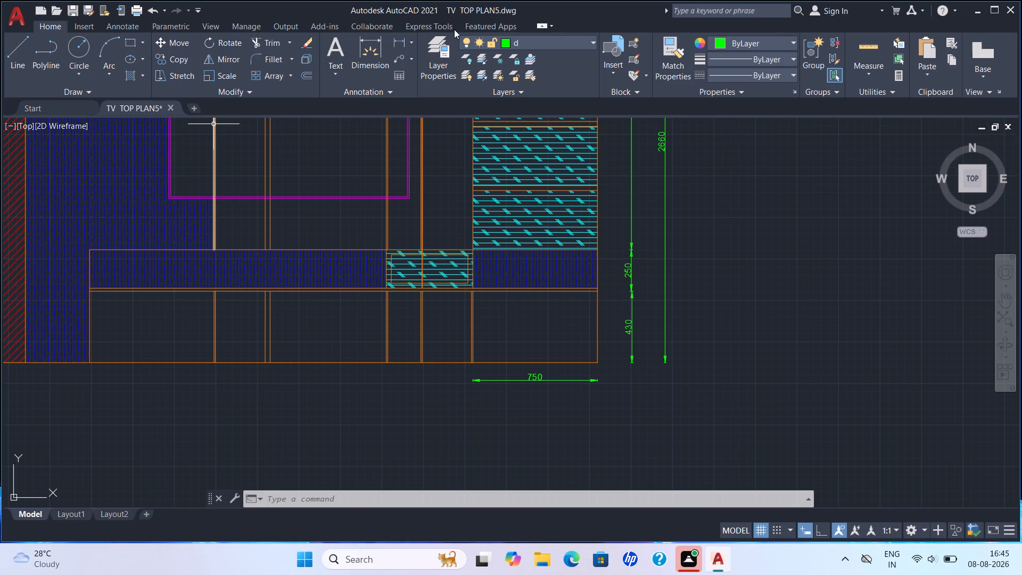
pyautogui.click(376, 60)
pyautogui.click(410, 38)
pyautogui.click(410, 59)
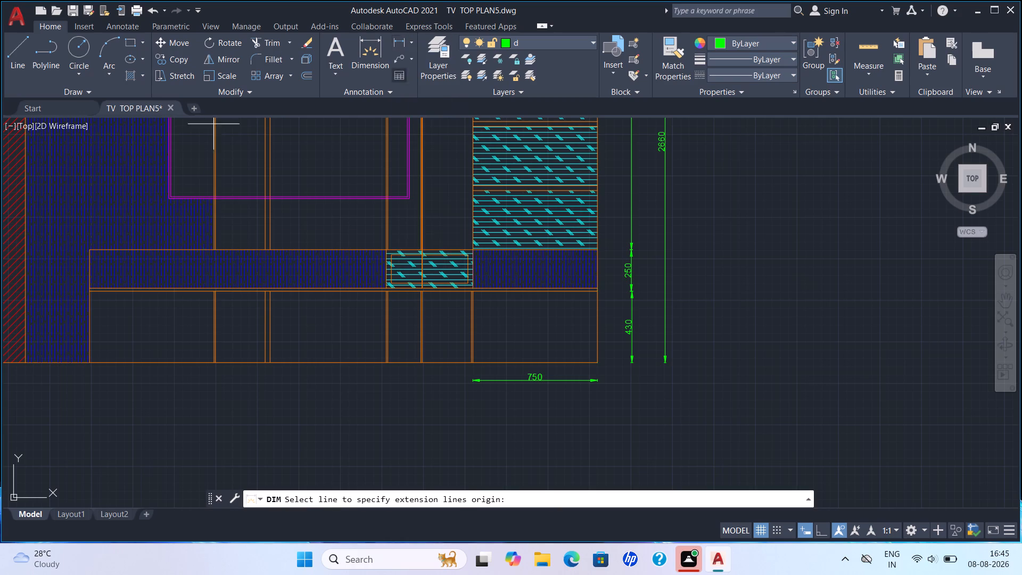
pyautogui.scroll(2, 186, 371)
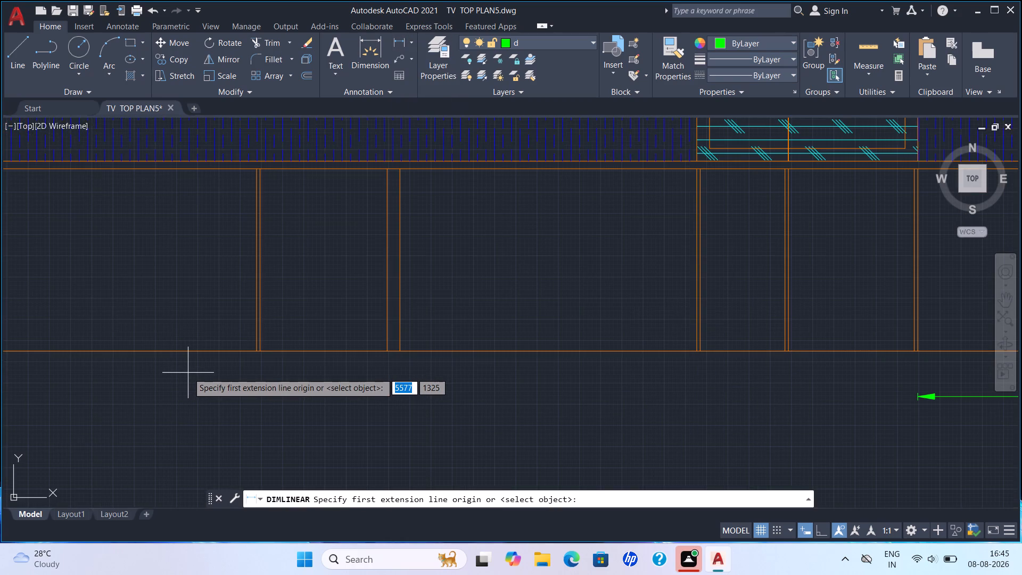
pyautogui.click(256, 349)
pyautogui.moveTo(56, 354); pyautogui.dragTo(294, 343, button='middle')
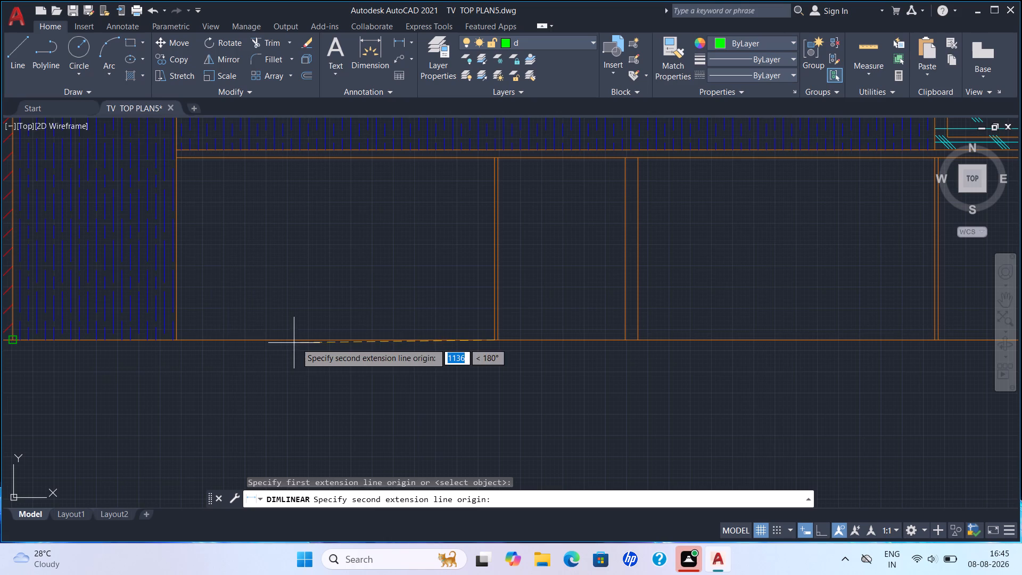
pyautogui.click(180, 337)
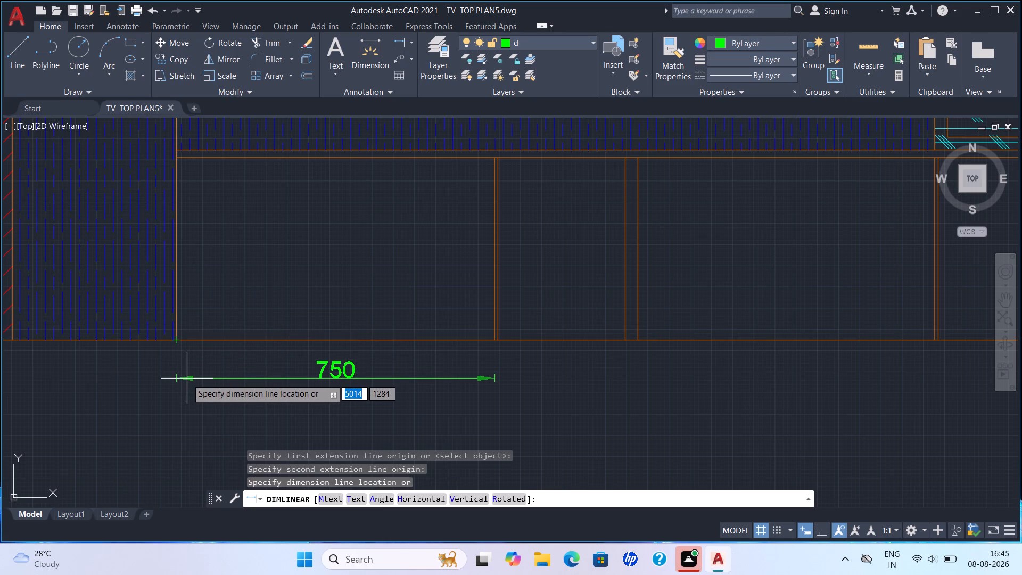
pyautogui.click(187, 379)
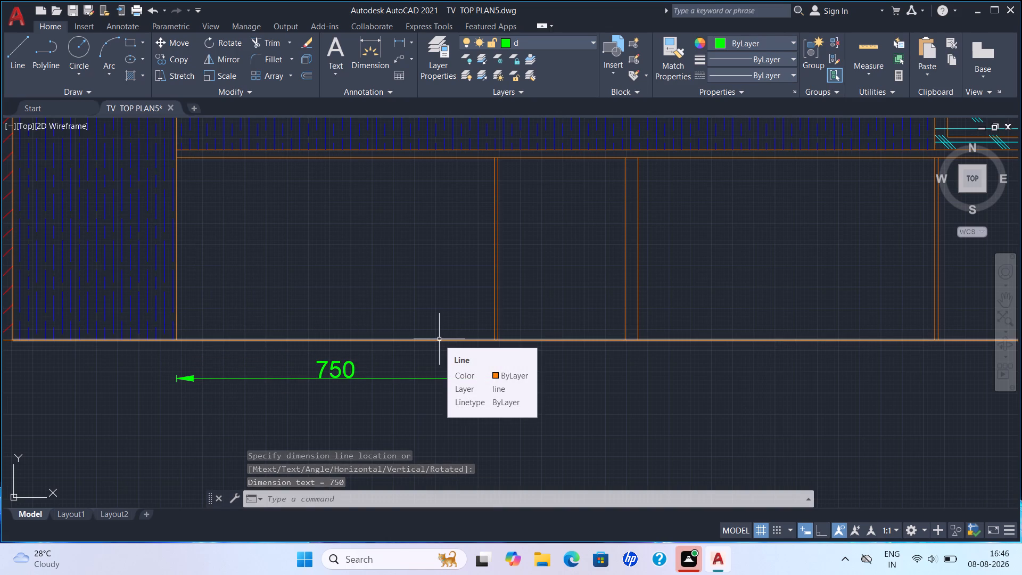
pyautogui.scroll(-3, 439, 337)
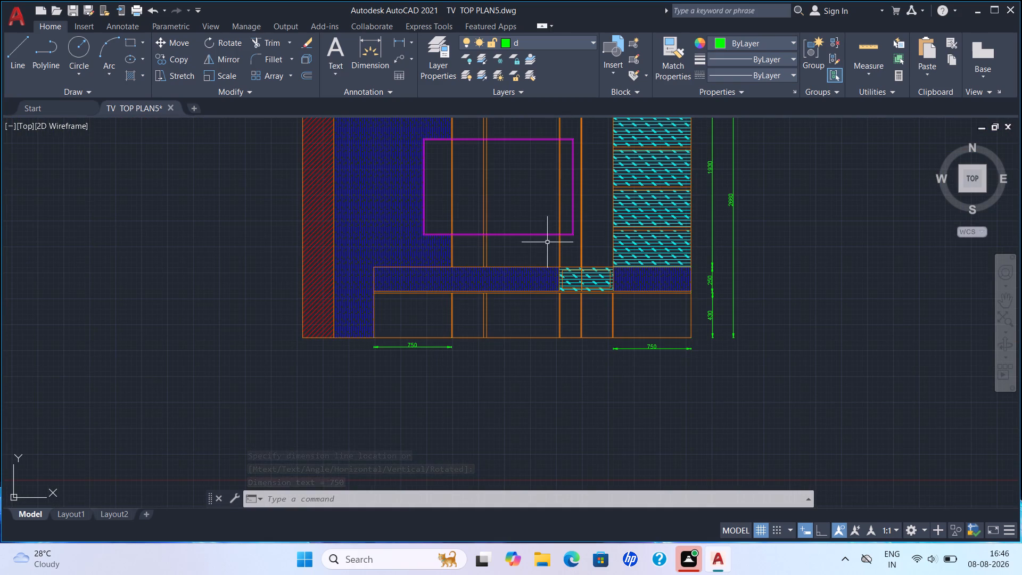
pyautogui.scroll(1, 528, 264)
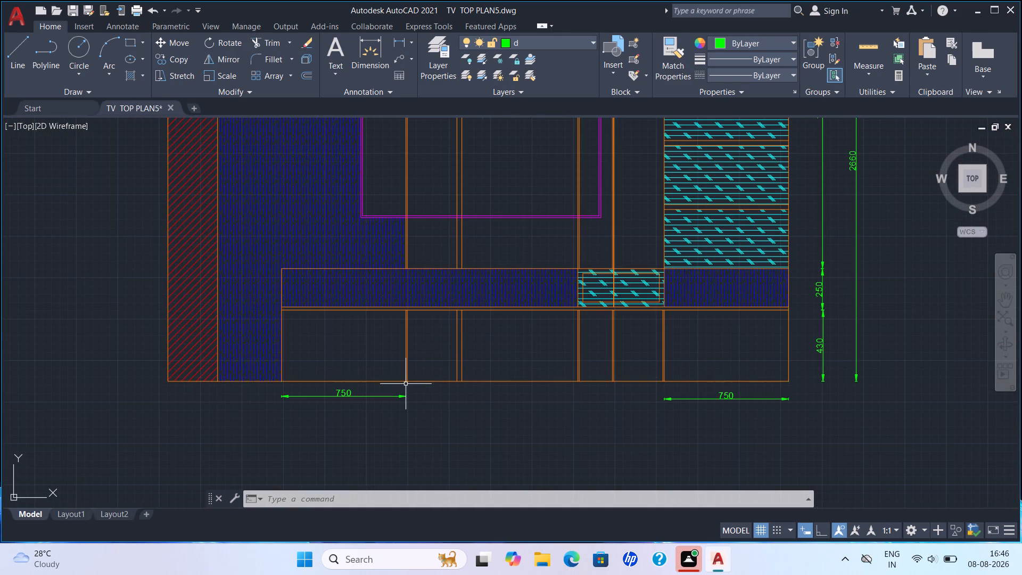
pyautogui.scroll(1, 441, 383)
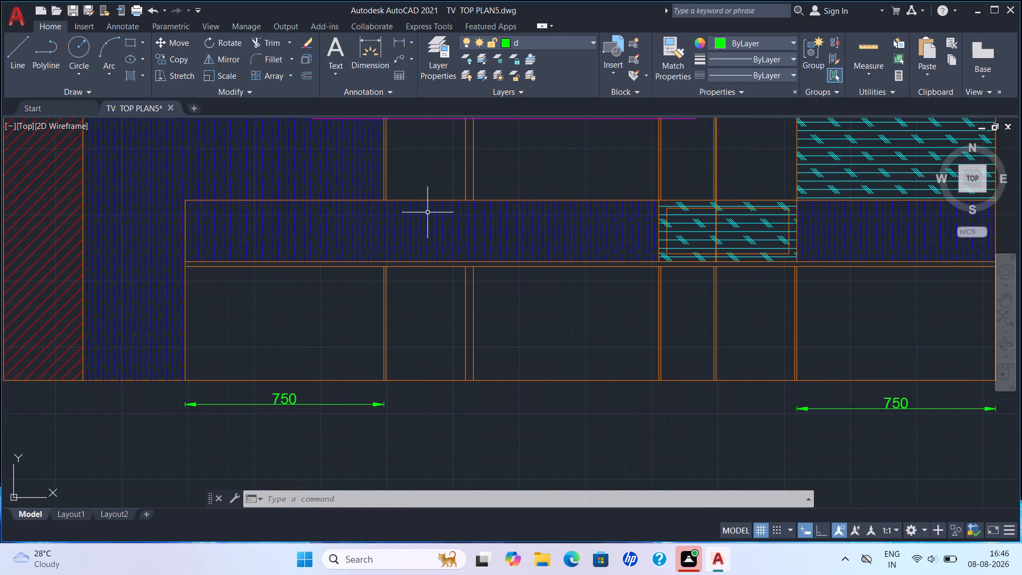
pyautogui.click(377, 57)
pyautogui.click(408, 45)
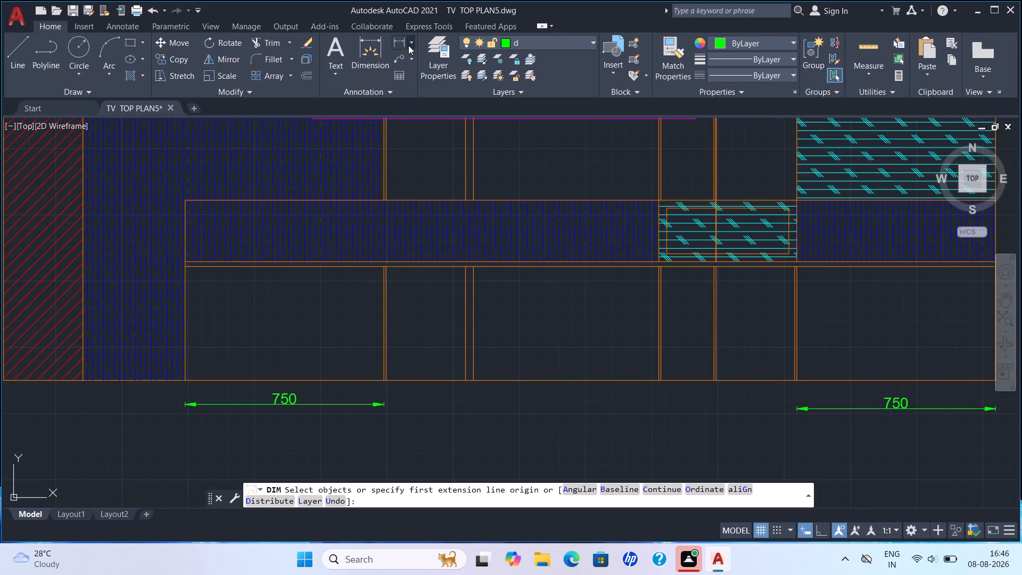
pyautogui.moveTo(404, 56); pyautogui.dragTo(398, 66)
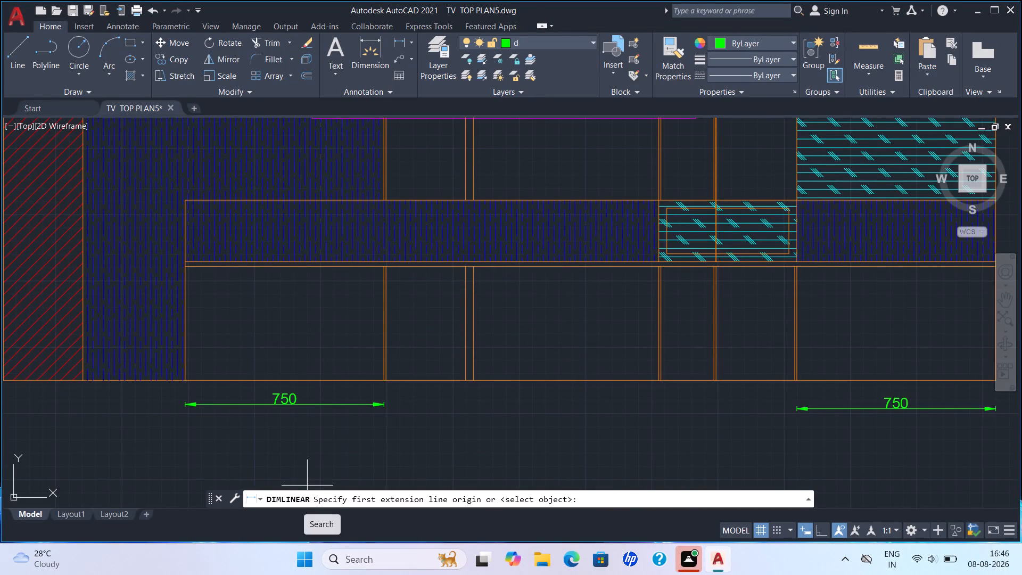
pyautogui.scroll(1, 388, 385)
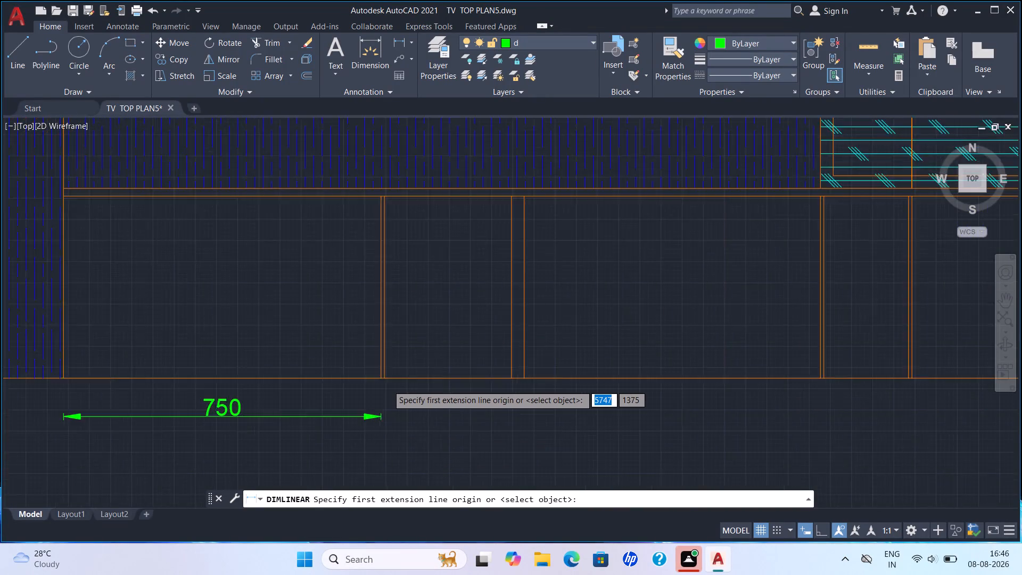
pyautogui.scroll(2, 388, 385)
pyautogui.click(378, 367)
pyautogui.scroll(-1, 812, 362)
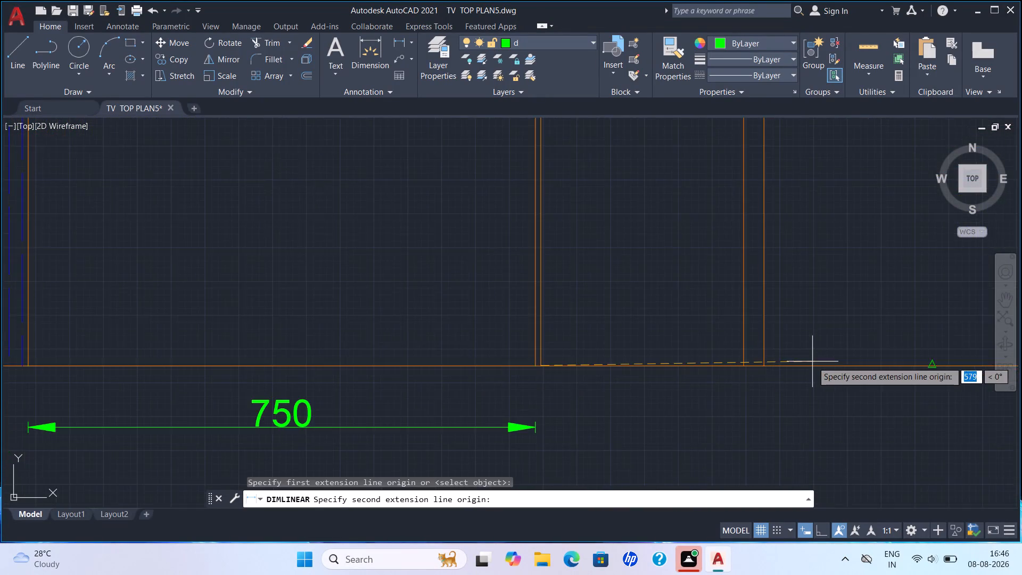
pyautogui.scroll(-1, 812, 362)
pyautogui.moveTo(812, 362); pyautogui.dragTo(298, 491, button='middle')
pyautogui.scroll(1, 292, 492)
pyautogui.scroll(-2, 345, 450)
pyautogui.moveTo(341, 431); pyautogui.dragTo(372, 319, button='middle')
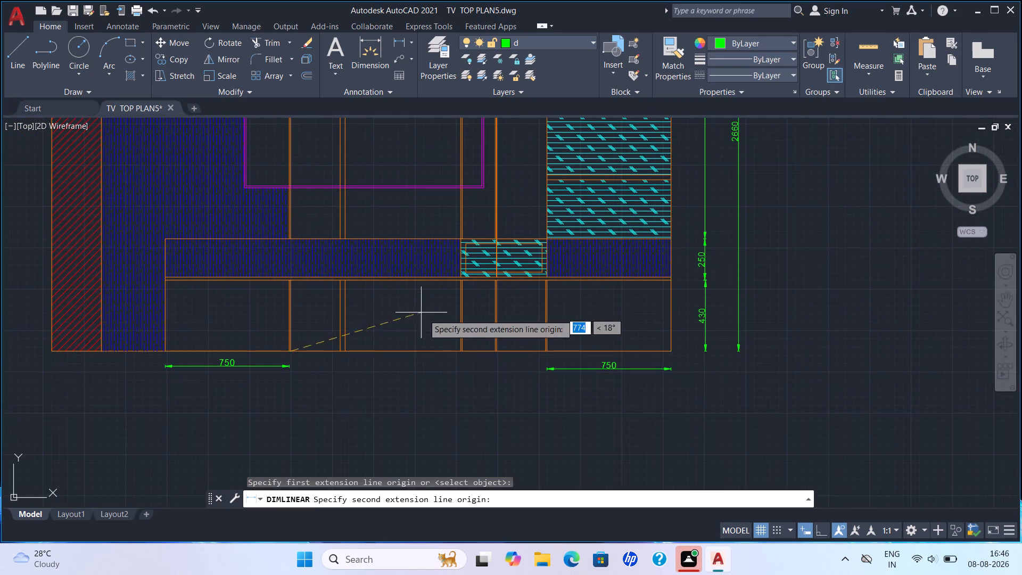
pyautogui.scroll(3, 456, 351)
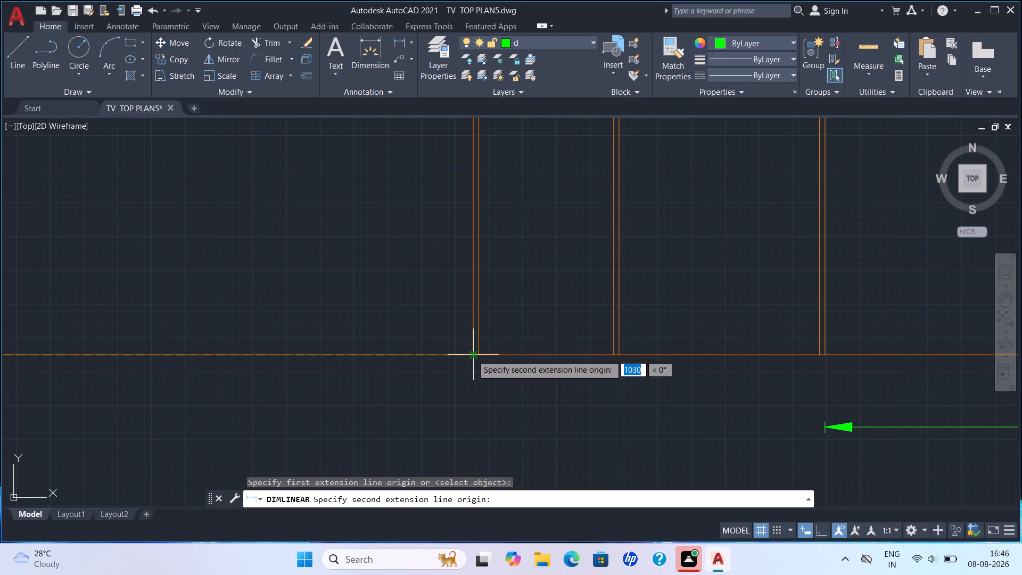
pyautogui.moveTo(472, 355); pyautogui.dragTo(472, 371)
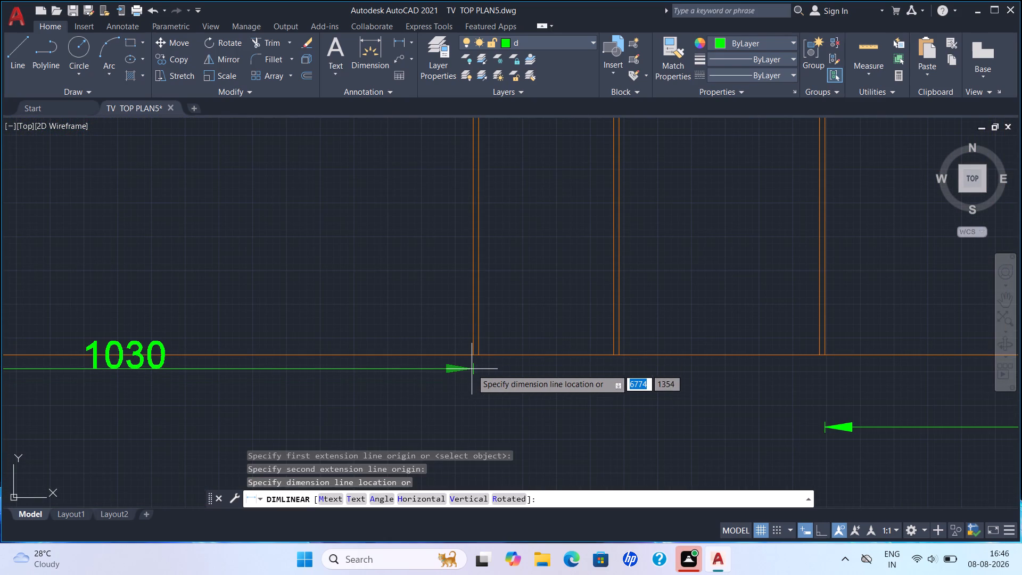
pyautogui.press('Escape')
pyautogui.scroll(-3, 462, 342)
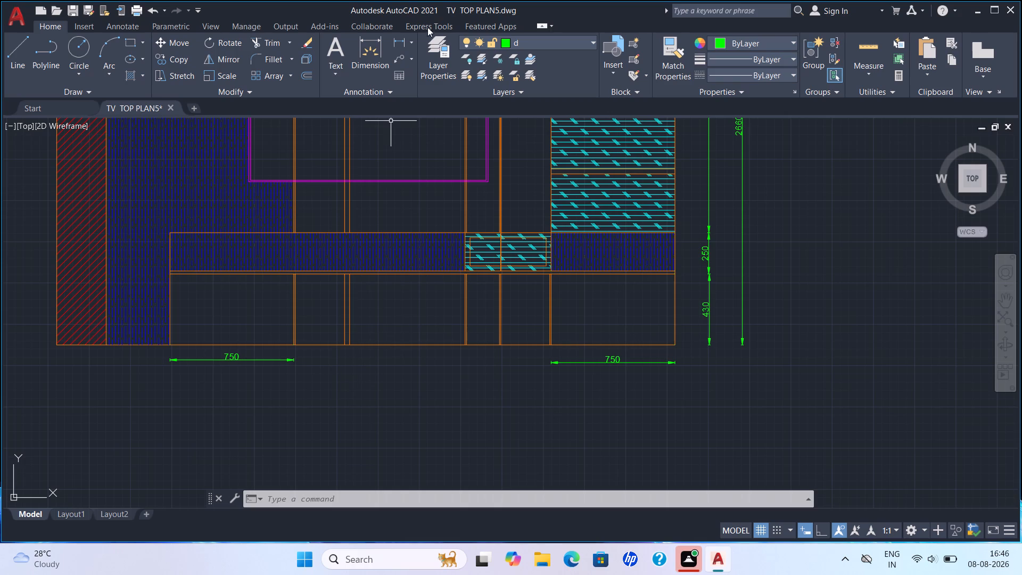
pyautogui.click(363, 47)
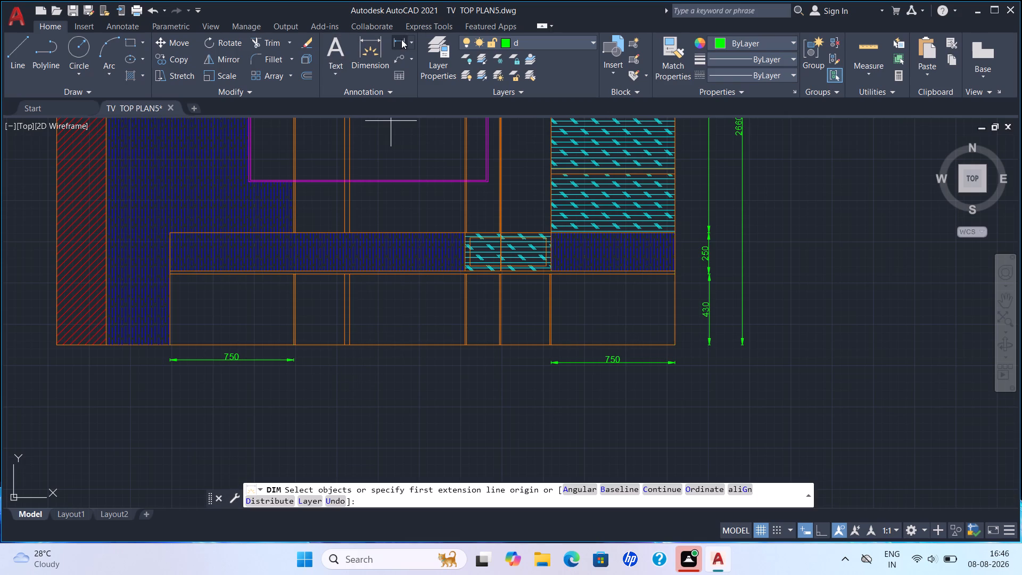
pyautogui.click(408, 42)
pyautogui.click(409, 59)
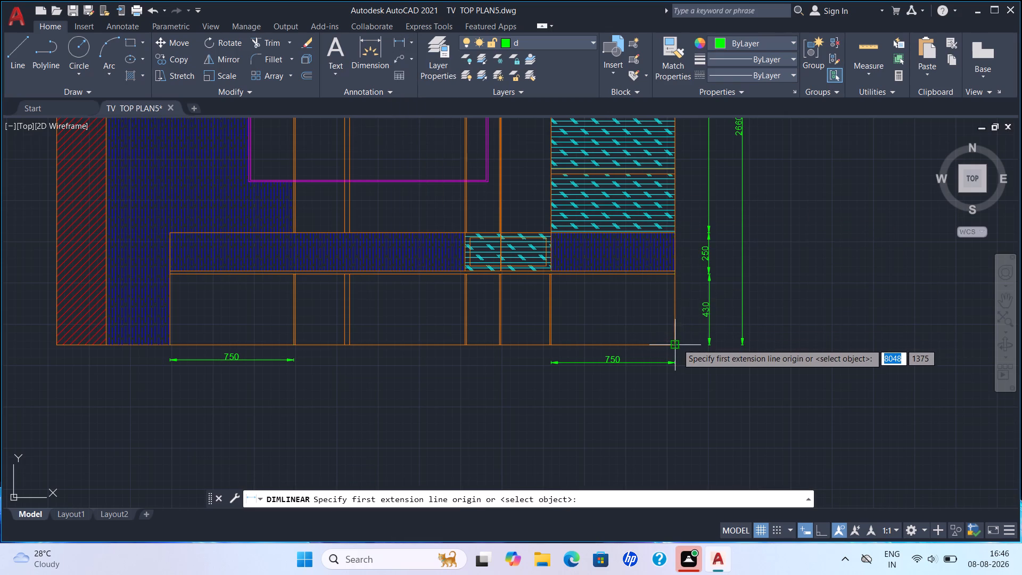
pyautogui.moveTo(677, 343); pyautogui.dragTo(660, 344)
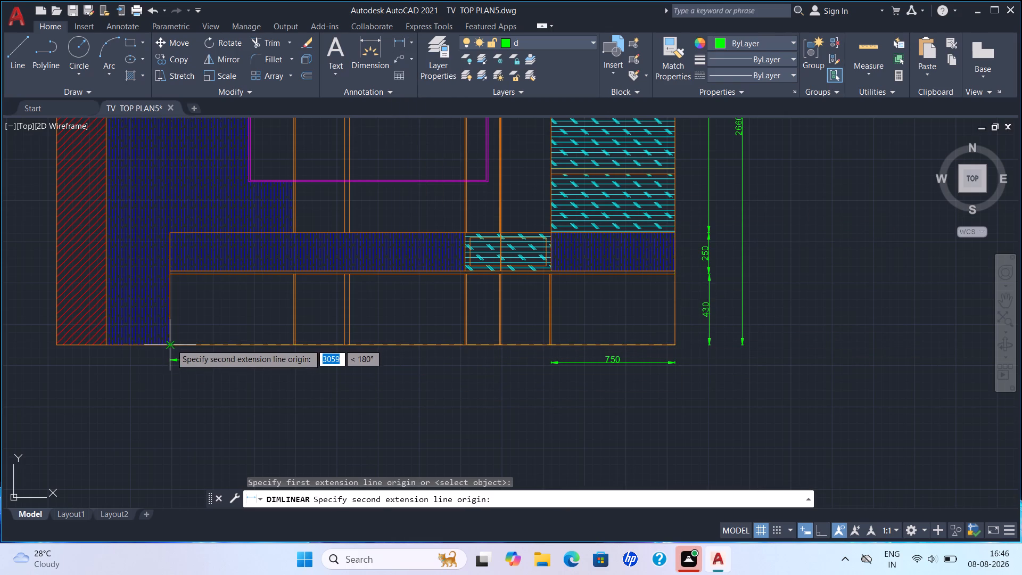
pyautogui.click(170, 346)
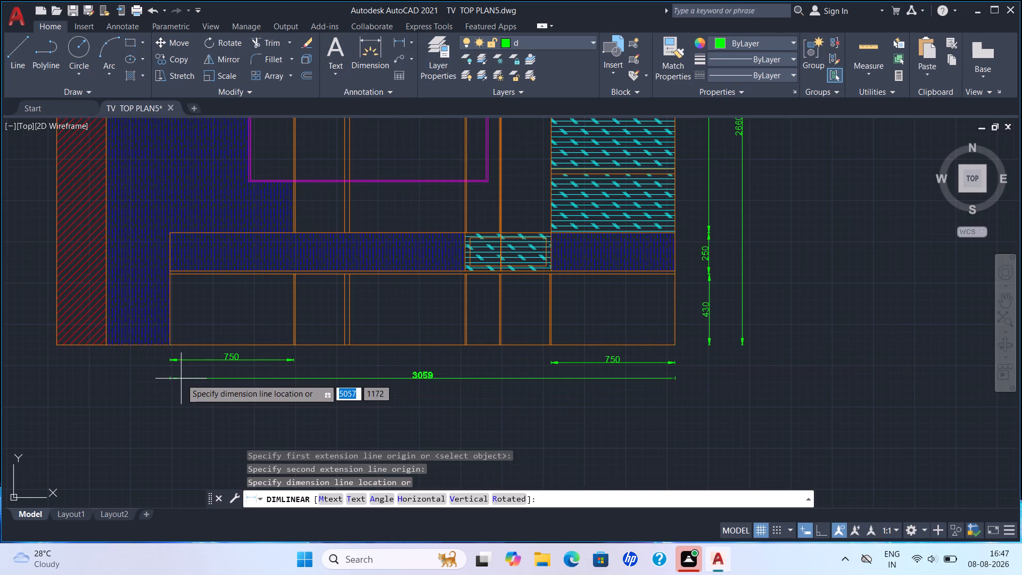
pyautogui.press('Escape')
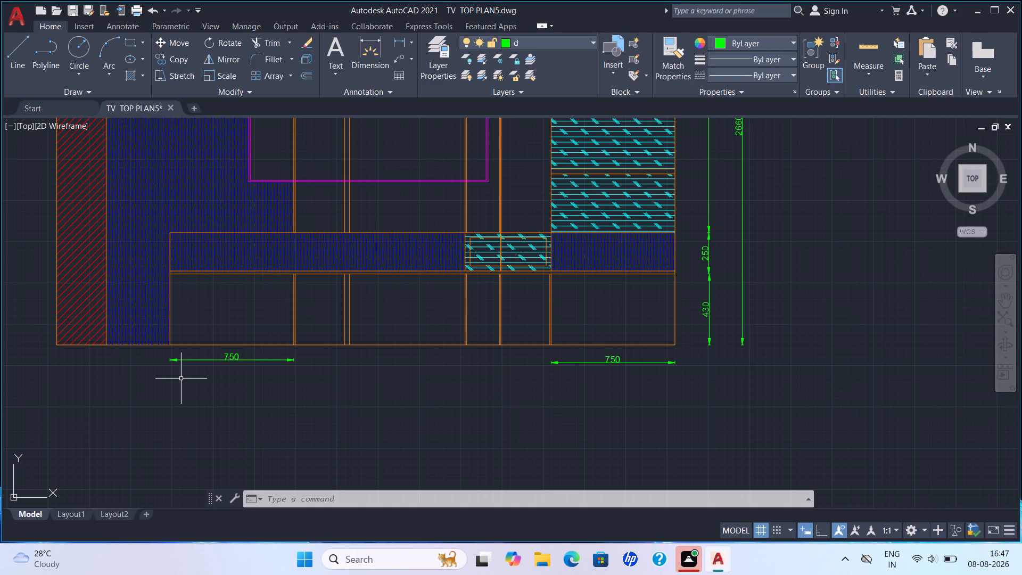
# Add a horizontal linear dimension for the overall width, from the shelf-side cabinet's outer corner to the red hatched wall's edge, below the bay dimensions.
pyautogui.click(373, 40)
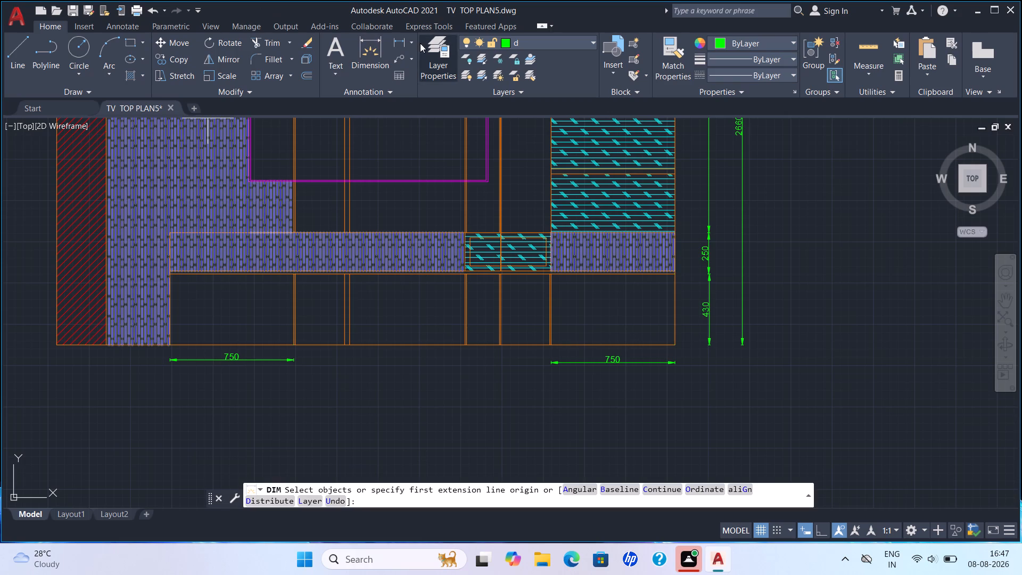
pyautogui.click(412, 43)
pyautogui.click(418, 63)
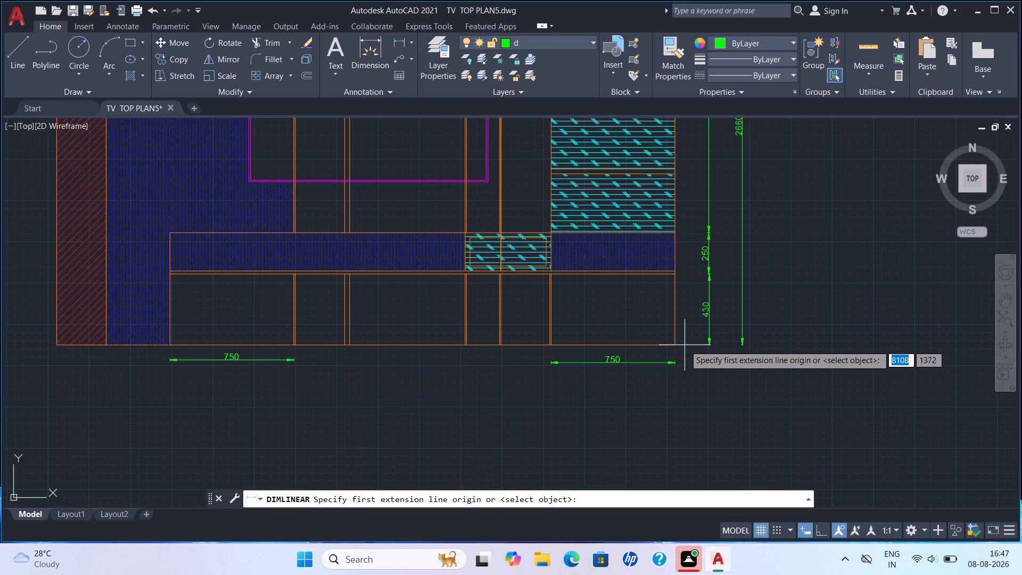
pyautogui.click(679, 344)
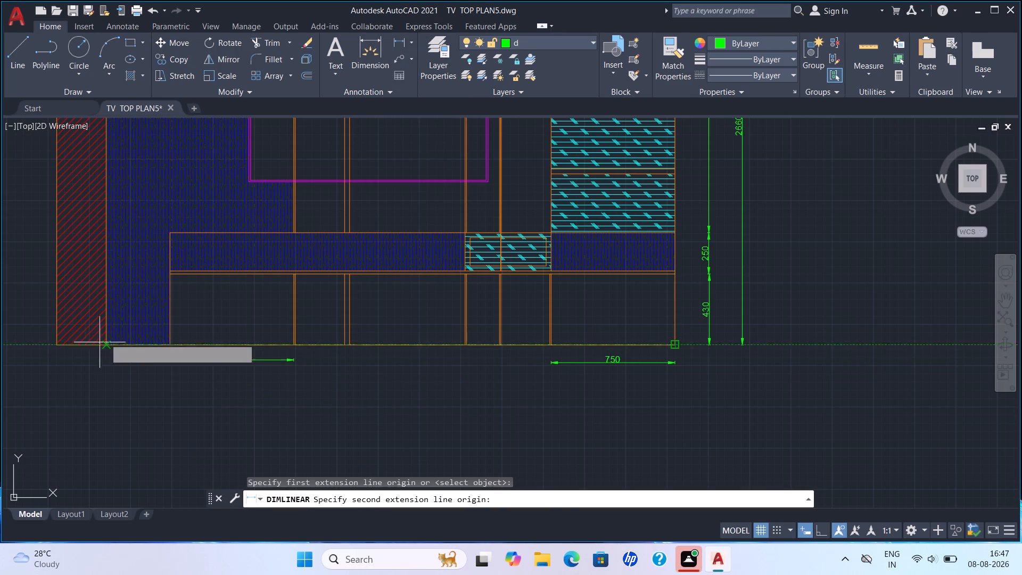
pyautogui.click(106, 346)
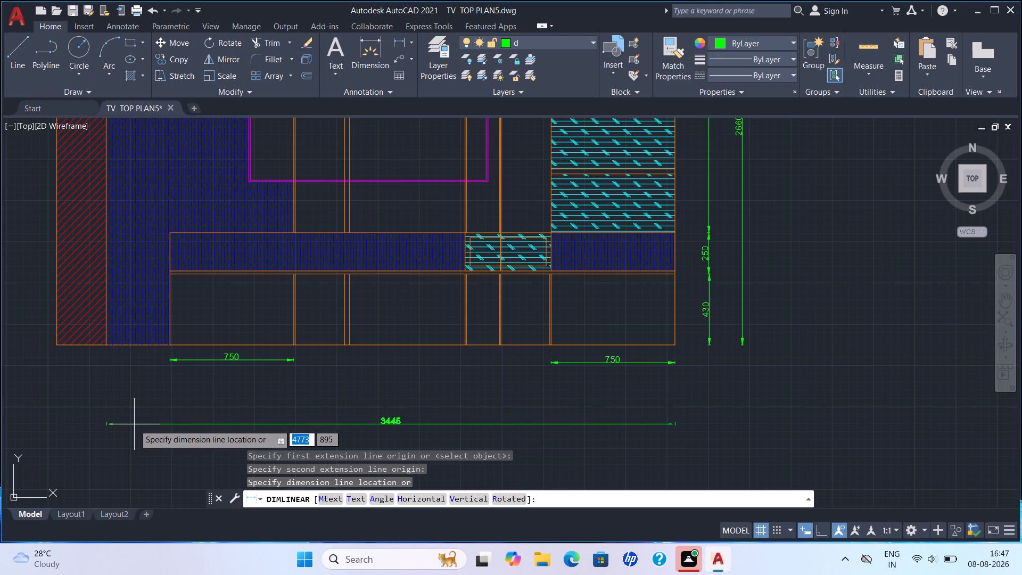
pyautogui.click(134, 425)
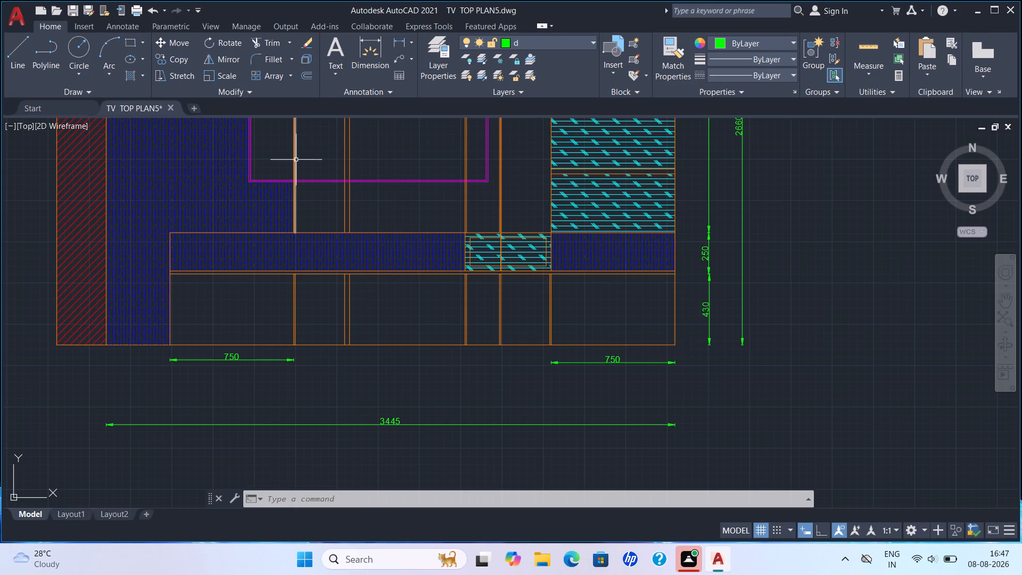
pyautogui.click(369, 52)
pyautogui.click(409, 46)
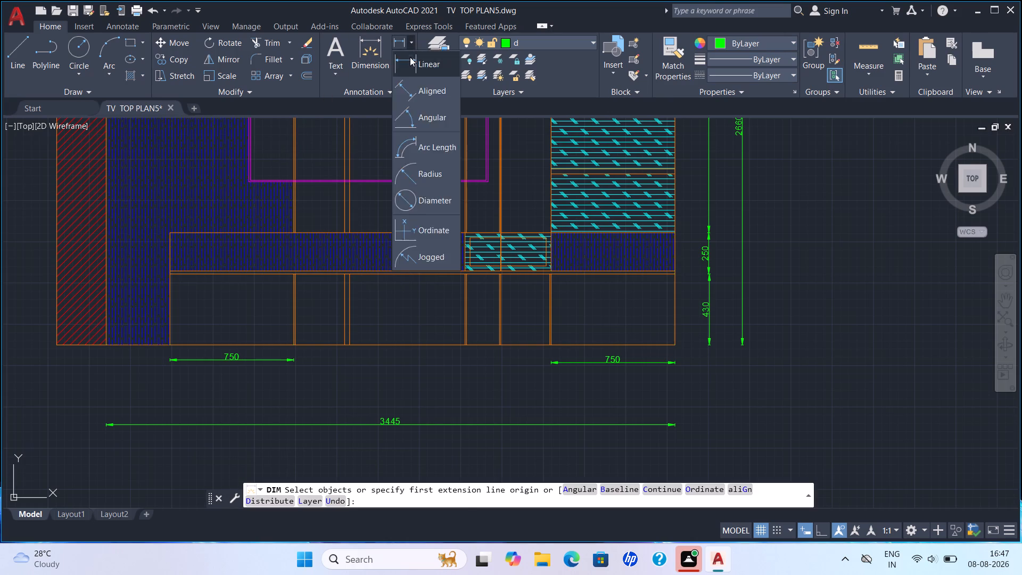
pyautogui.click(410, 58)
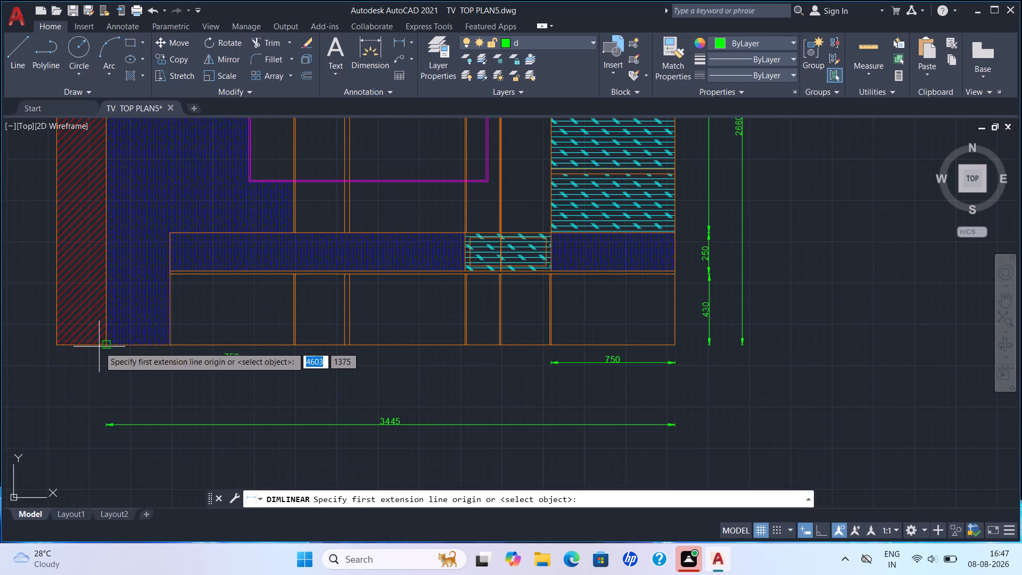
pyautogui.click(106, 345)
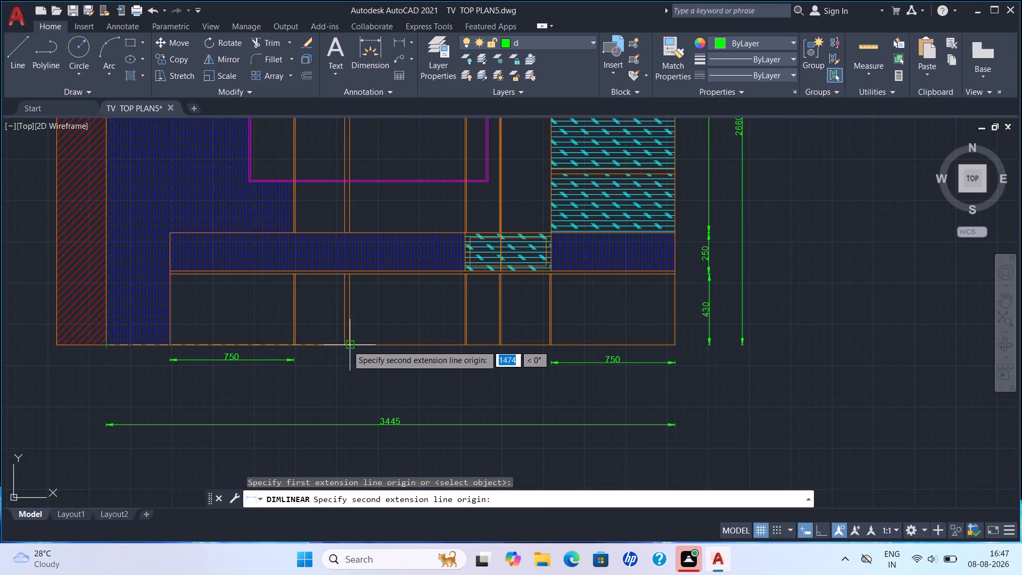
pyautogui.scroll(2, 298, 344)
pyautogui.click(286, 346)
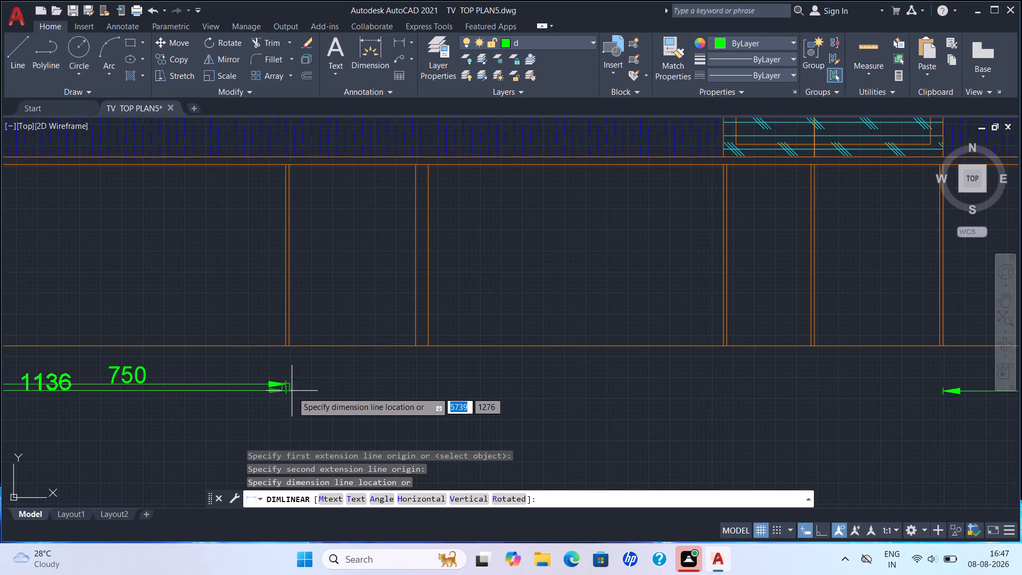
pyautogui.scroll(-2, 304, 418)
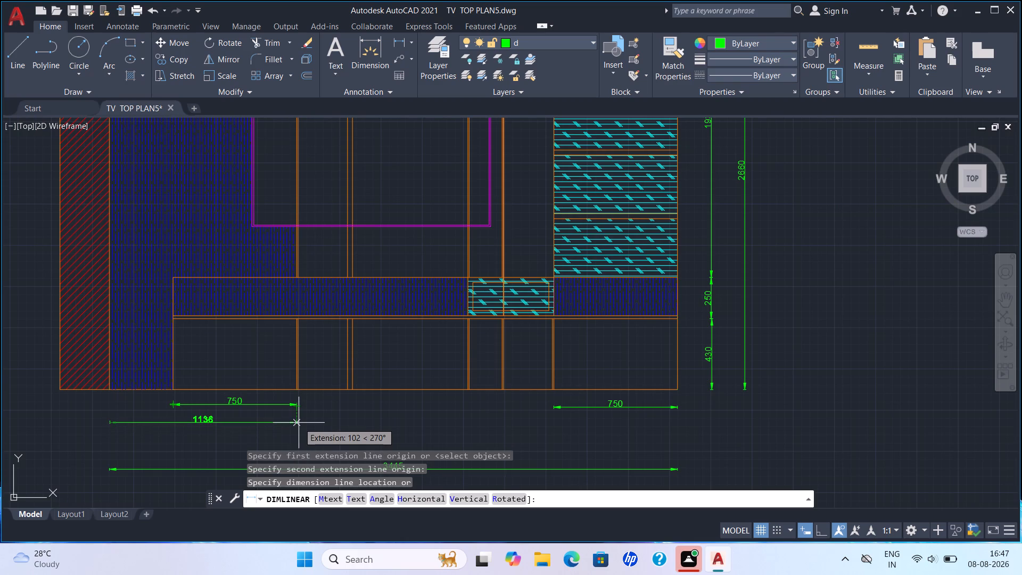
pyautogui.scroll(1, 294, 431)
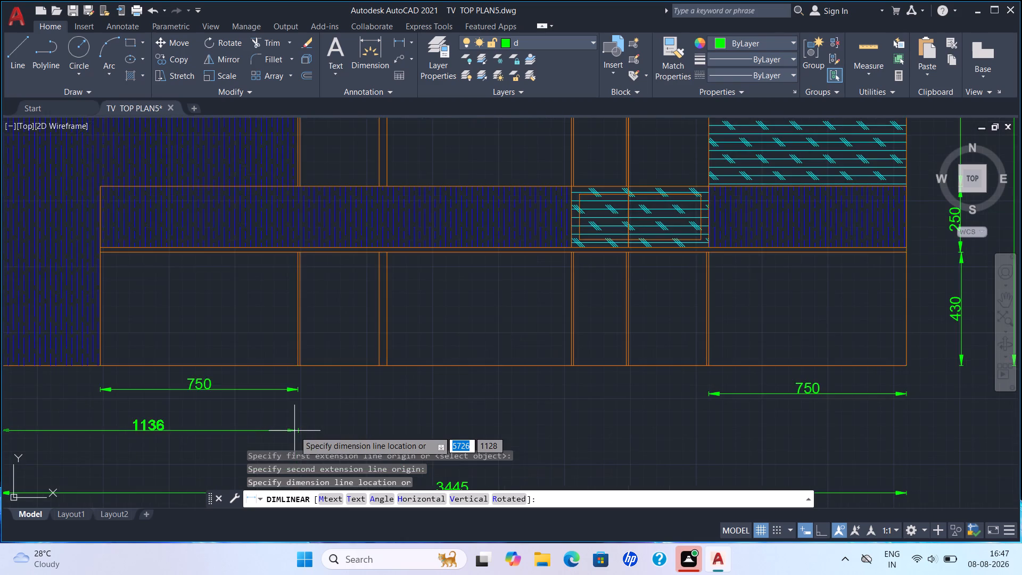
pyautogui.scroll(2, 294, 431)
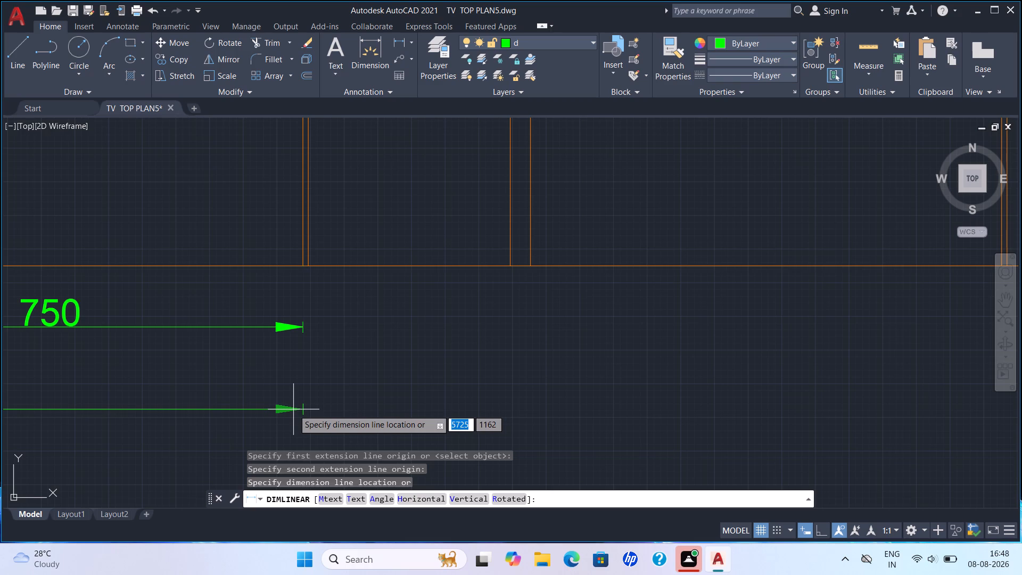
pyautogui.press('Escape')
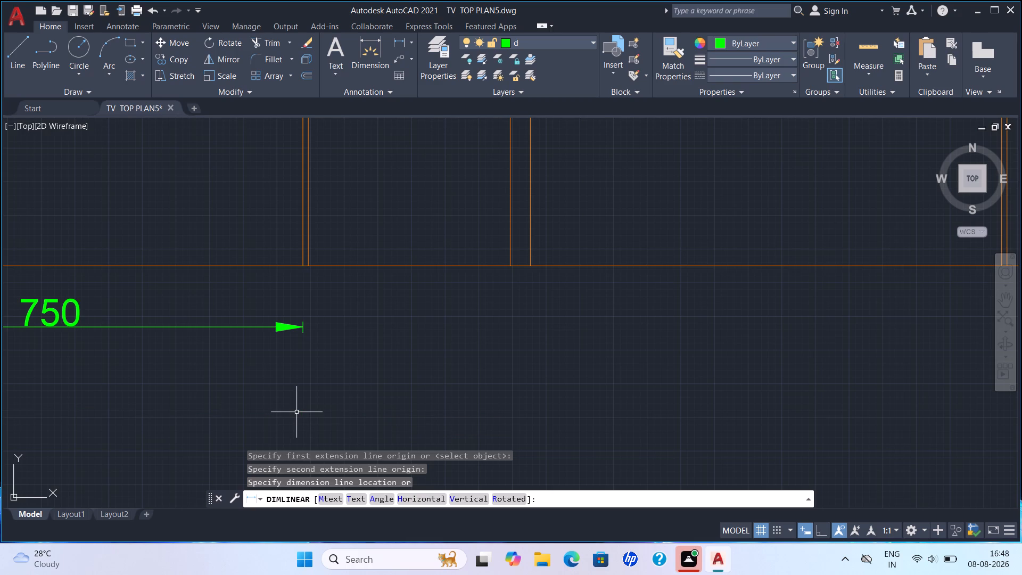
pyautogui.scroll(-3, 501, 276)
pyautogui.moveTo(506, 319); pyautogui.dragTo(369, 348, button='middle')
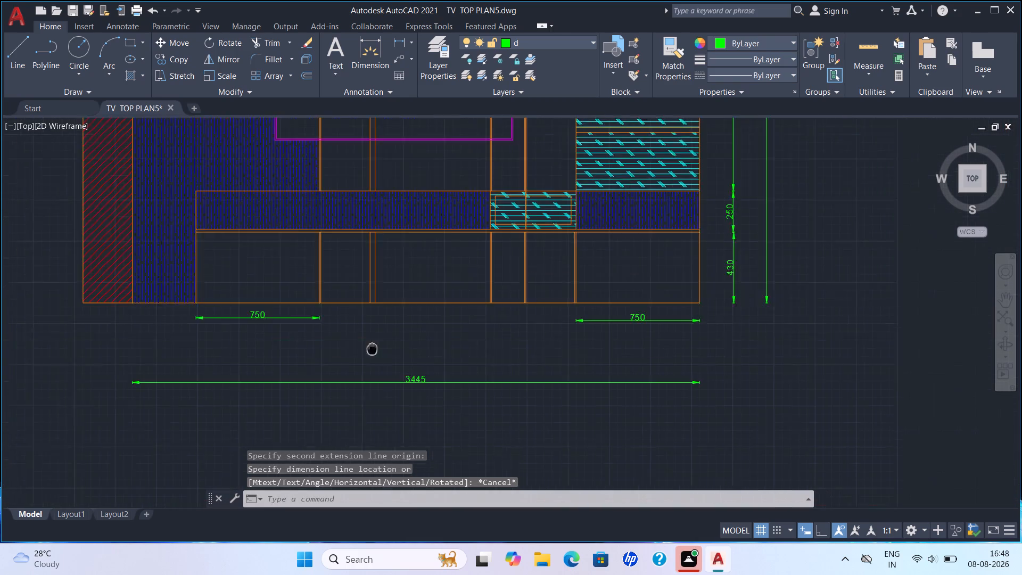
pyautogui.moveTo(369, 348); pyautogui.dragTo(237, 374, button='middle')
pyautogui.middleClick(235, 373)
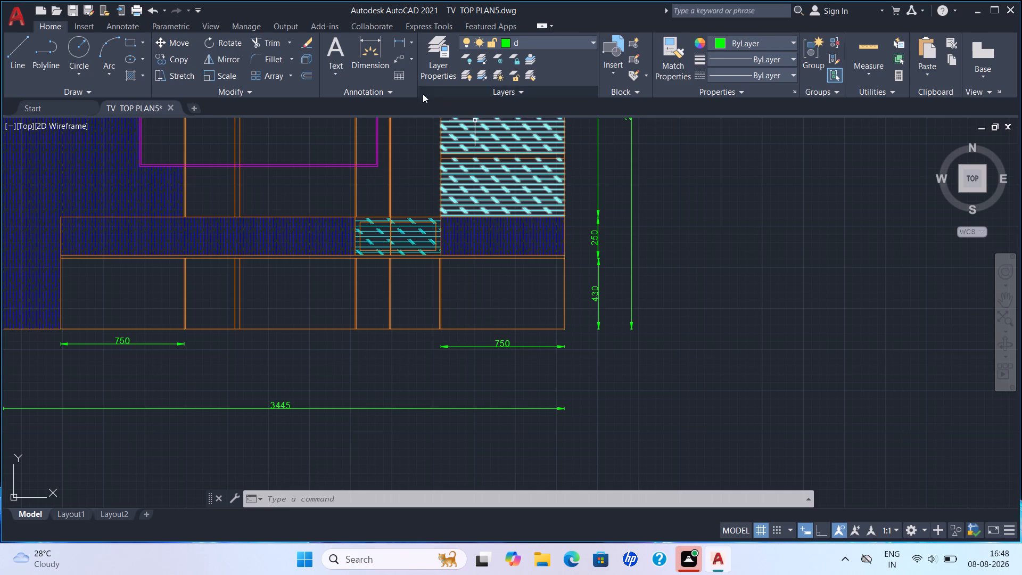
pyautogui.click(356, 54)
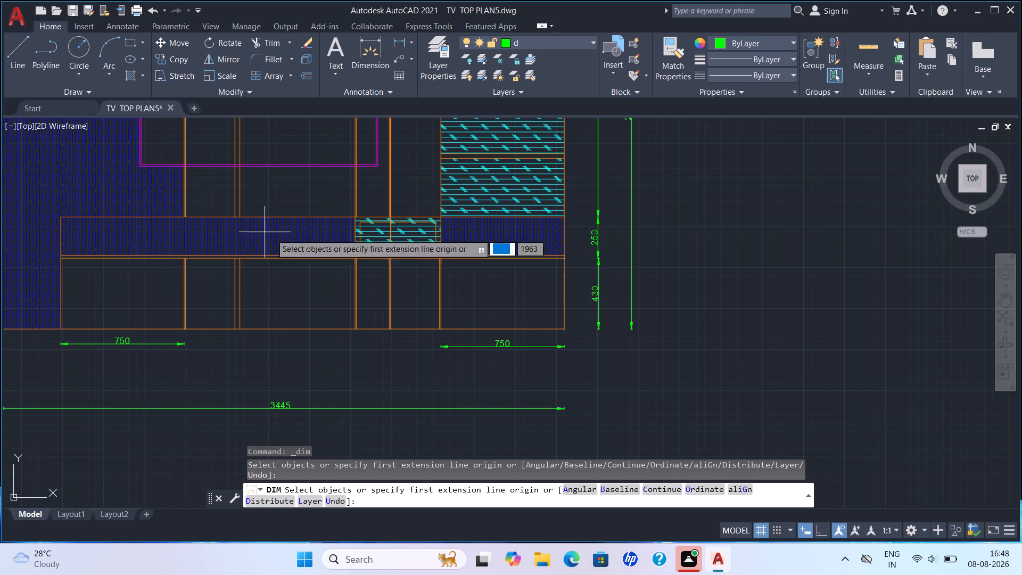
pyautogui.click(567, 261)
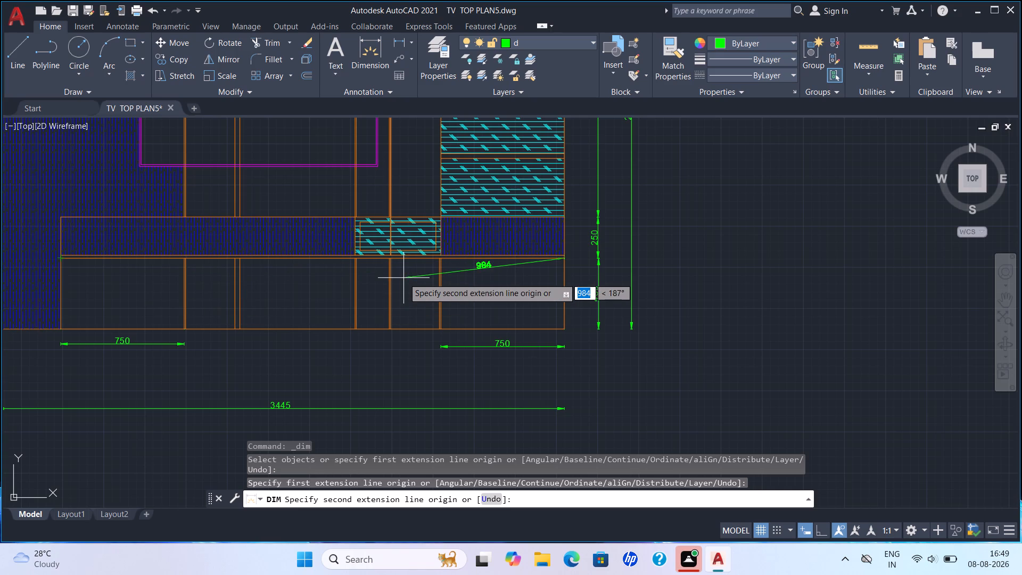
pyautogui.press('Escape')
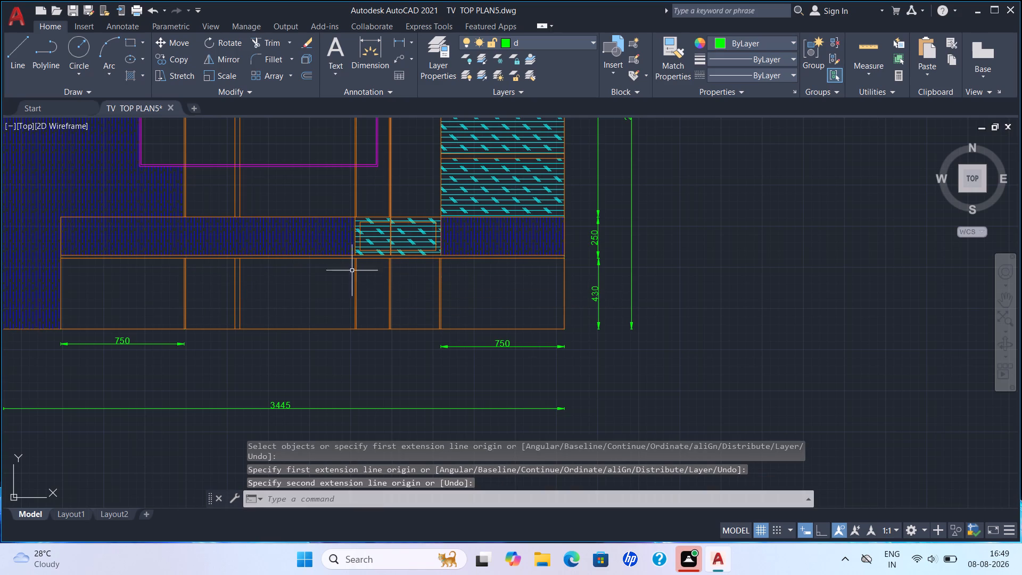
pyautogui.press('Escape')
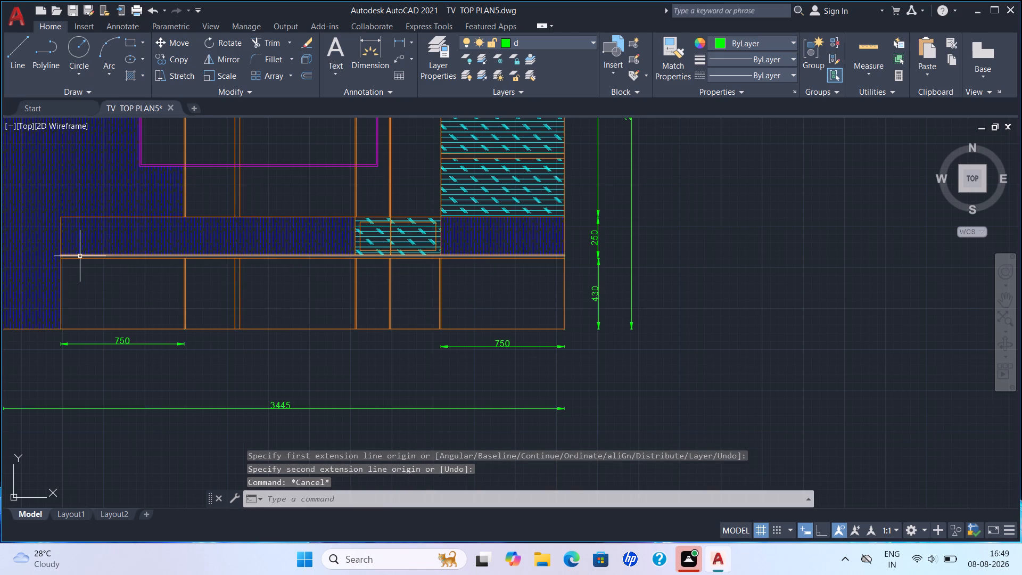
# Measure the base cabinet countertop's full width between its outer corners with a temporary linear dimension.
pyautogui.scroll(1, 79, 256)
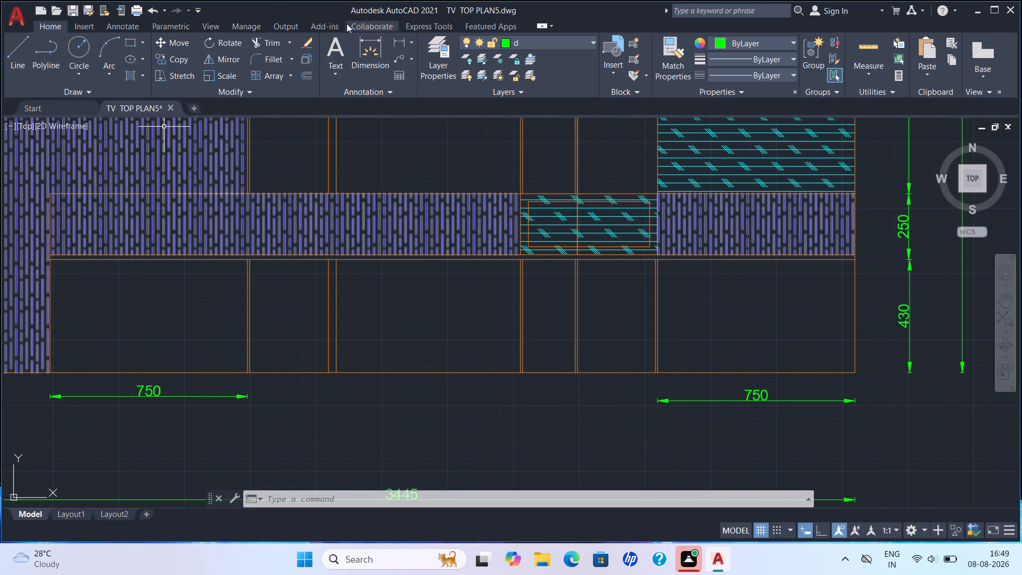
pyautogui.click(373, 54)
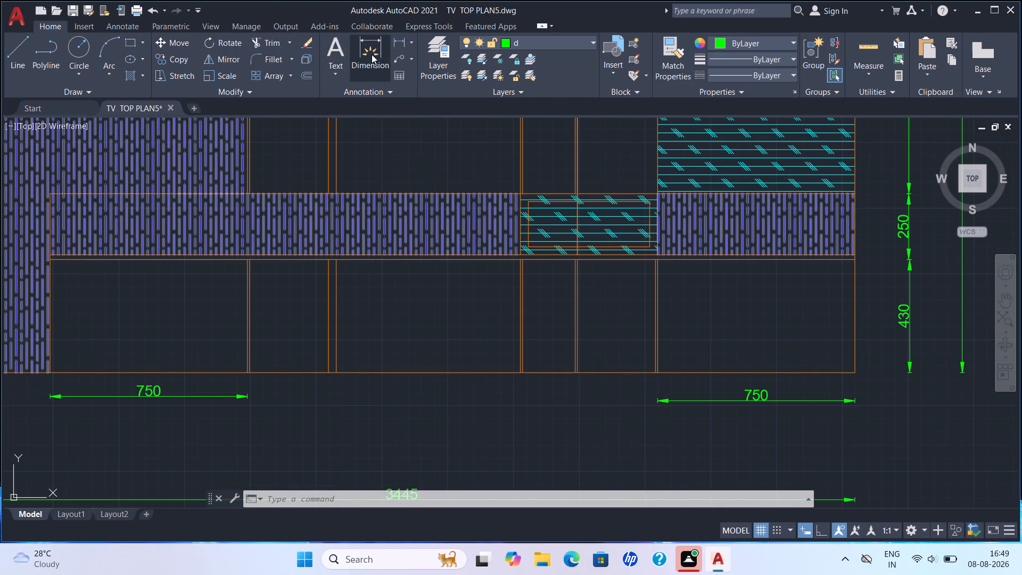
pyautogui.click(412, 47)
pyautogui.moveTo(415, 67); pyautogui.dragTo(415, 71)
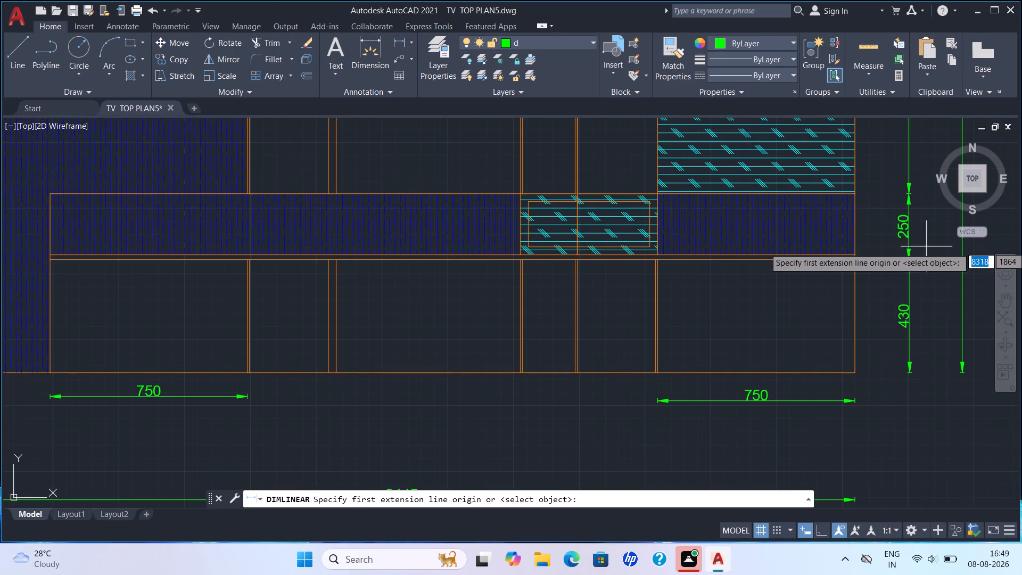
pyautogui.click(857, 263)
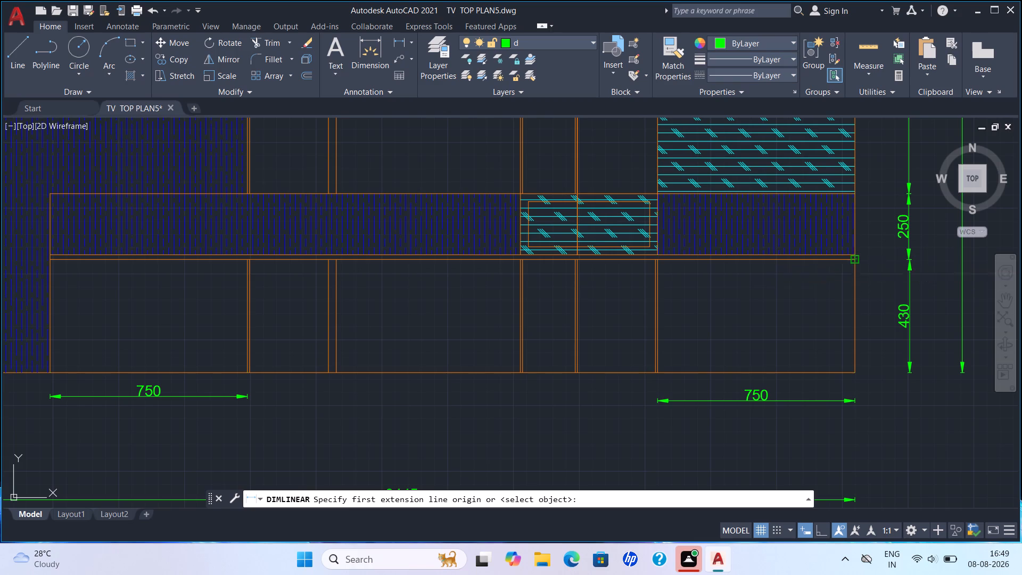
pyautogui.click(47, 260)
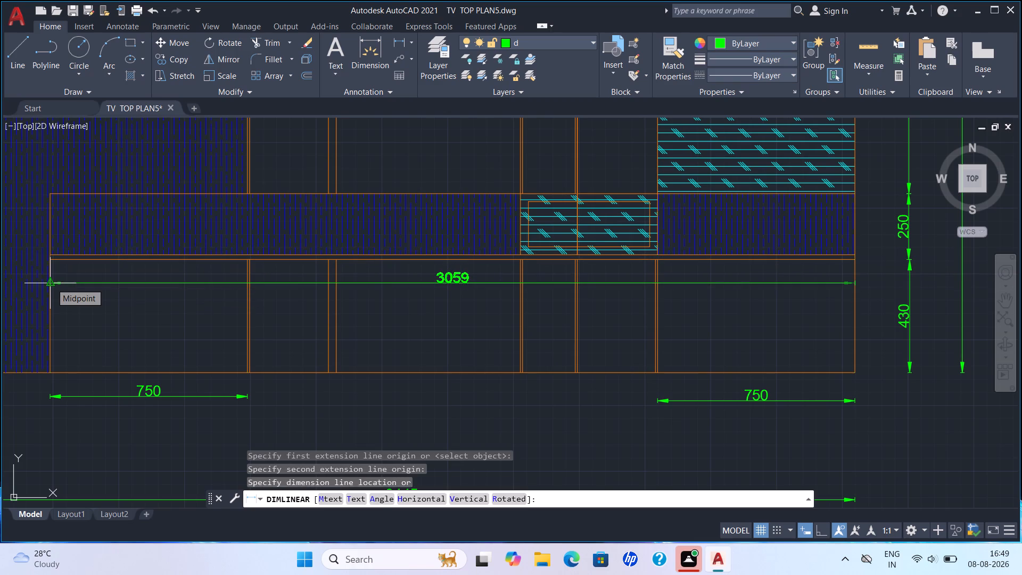
pyautogui.press('Escape')
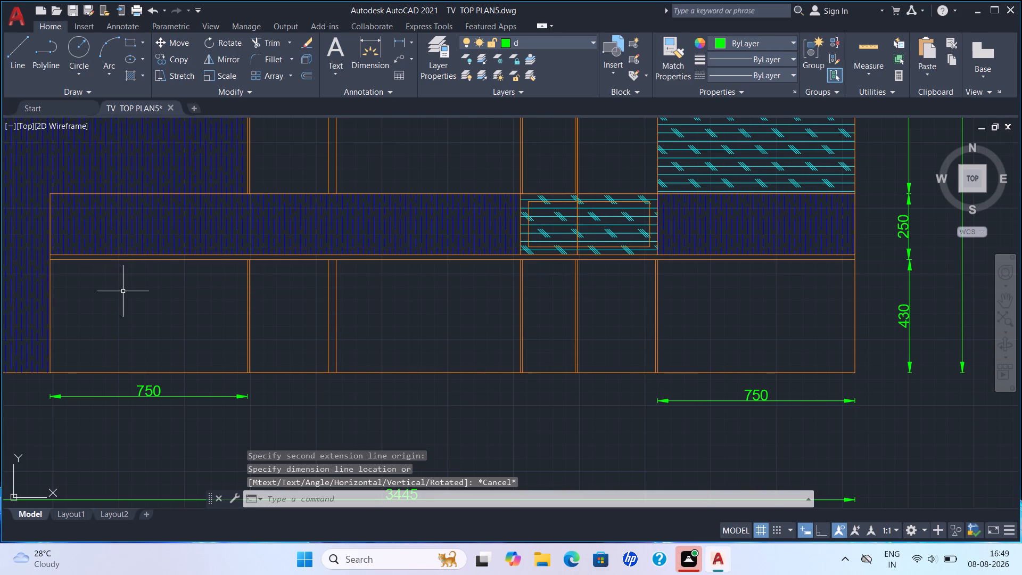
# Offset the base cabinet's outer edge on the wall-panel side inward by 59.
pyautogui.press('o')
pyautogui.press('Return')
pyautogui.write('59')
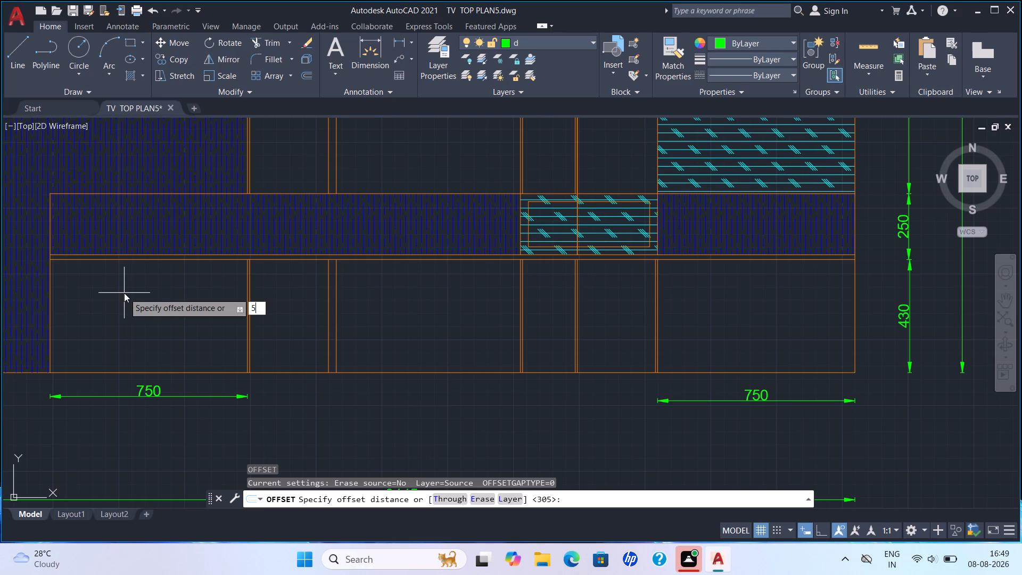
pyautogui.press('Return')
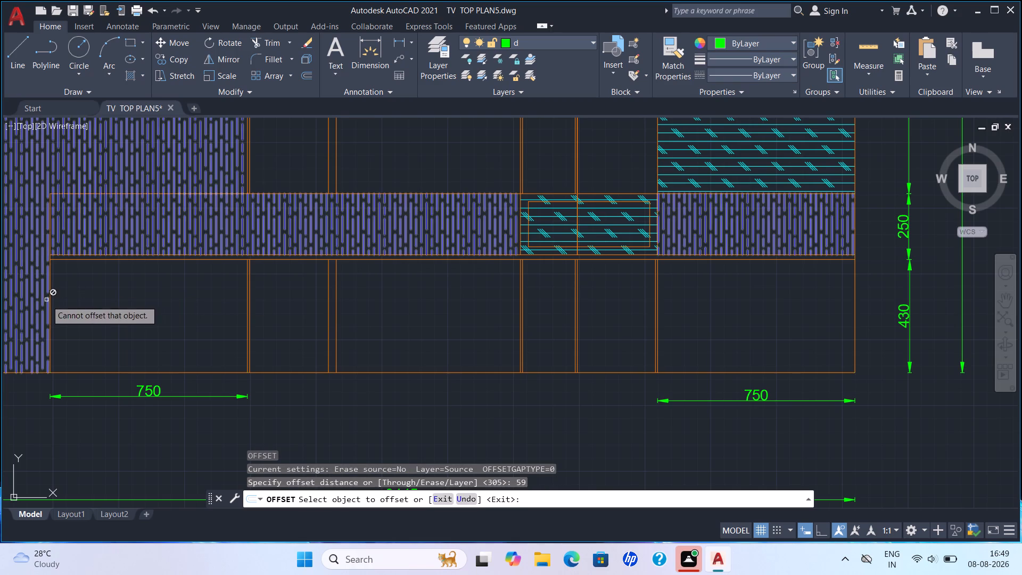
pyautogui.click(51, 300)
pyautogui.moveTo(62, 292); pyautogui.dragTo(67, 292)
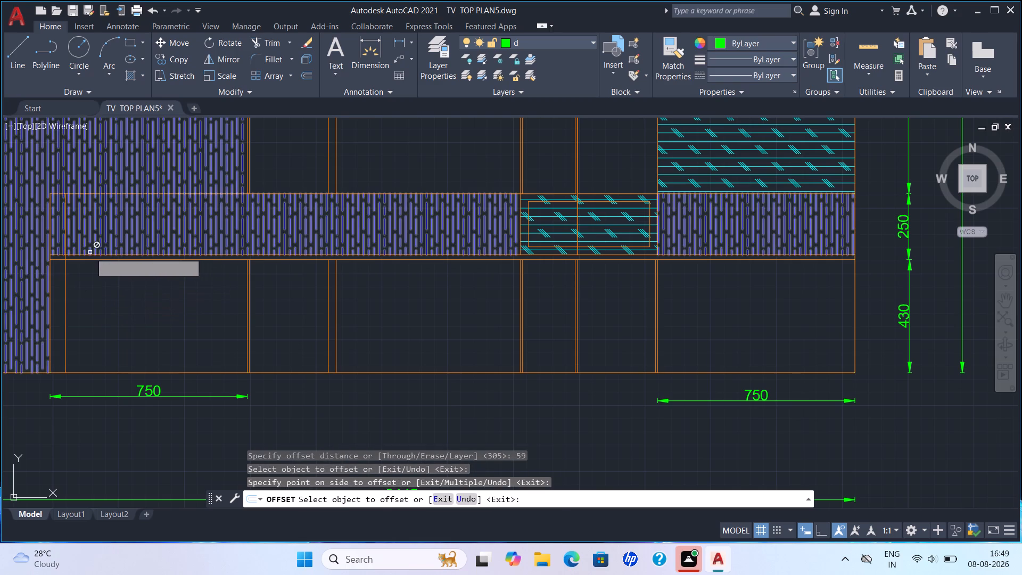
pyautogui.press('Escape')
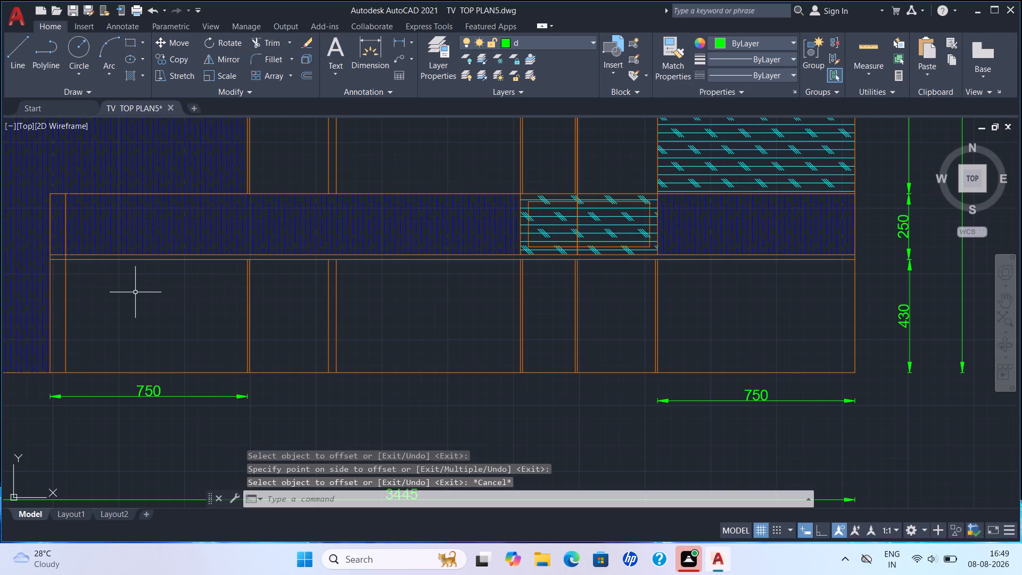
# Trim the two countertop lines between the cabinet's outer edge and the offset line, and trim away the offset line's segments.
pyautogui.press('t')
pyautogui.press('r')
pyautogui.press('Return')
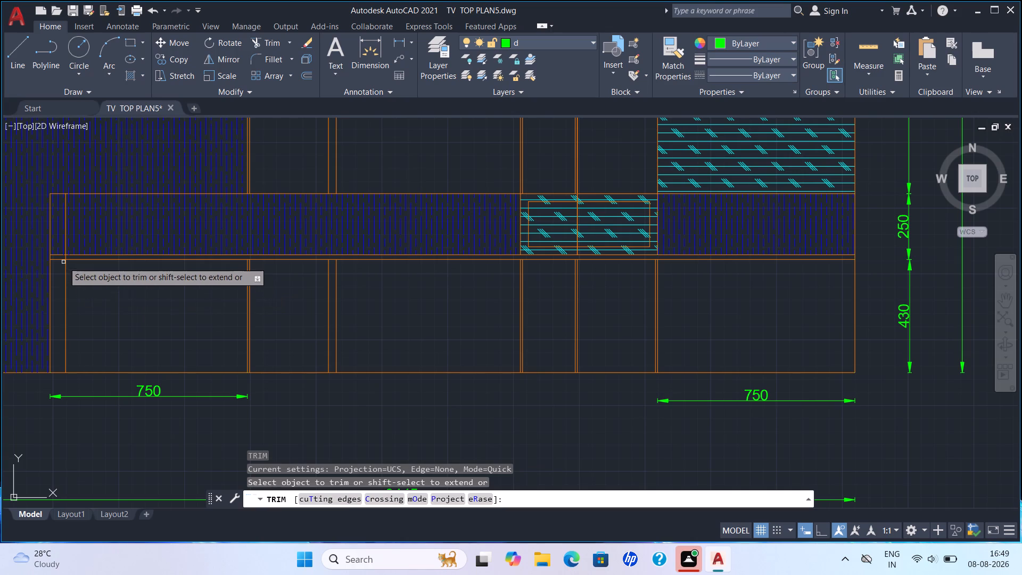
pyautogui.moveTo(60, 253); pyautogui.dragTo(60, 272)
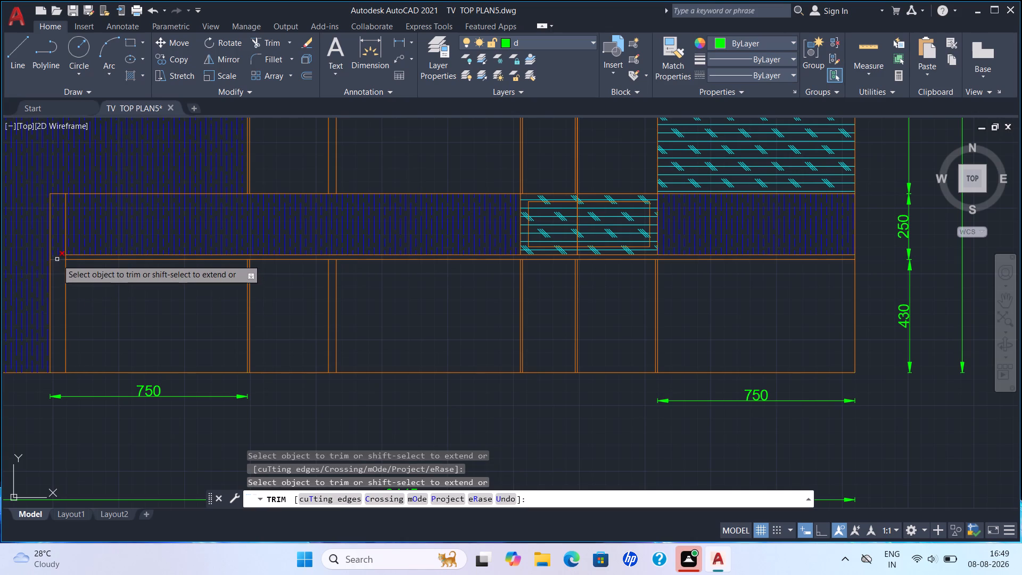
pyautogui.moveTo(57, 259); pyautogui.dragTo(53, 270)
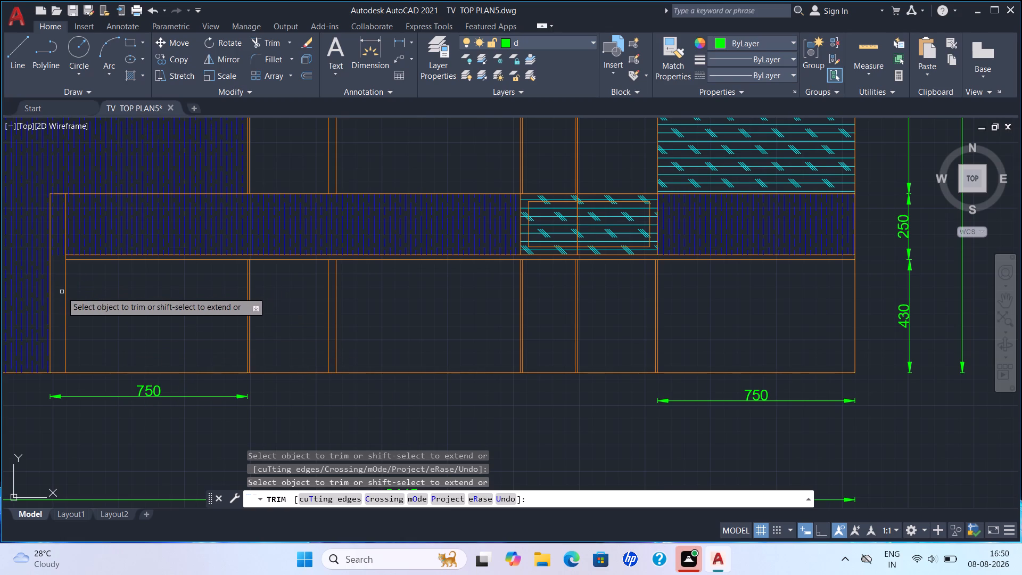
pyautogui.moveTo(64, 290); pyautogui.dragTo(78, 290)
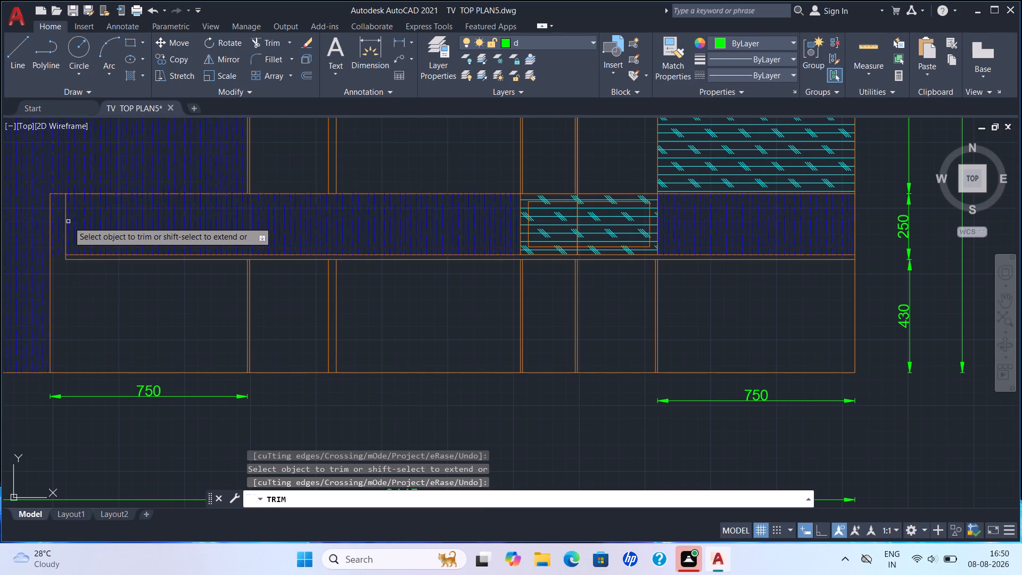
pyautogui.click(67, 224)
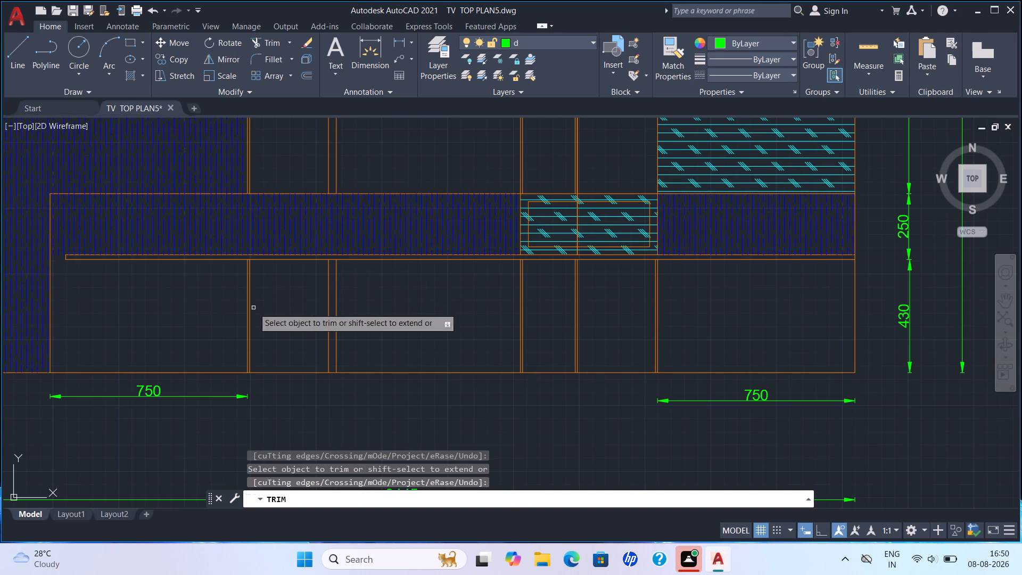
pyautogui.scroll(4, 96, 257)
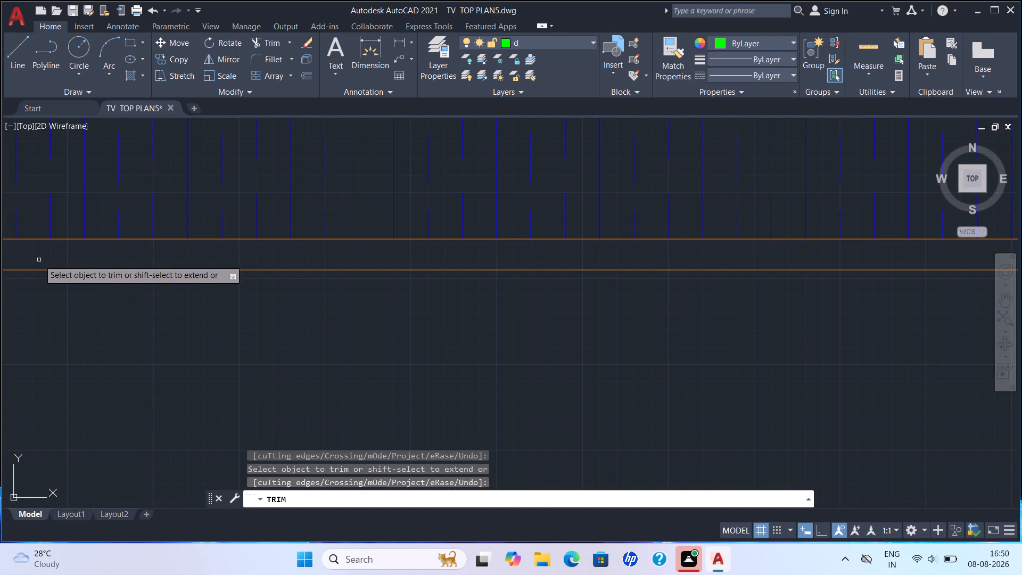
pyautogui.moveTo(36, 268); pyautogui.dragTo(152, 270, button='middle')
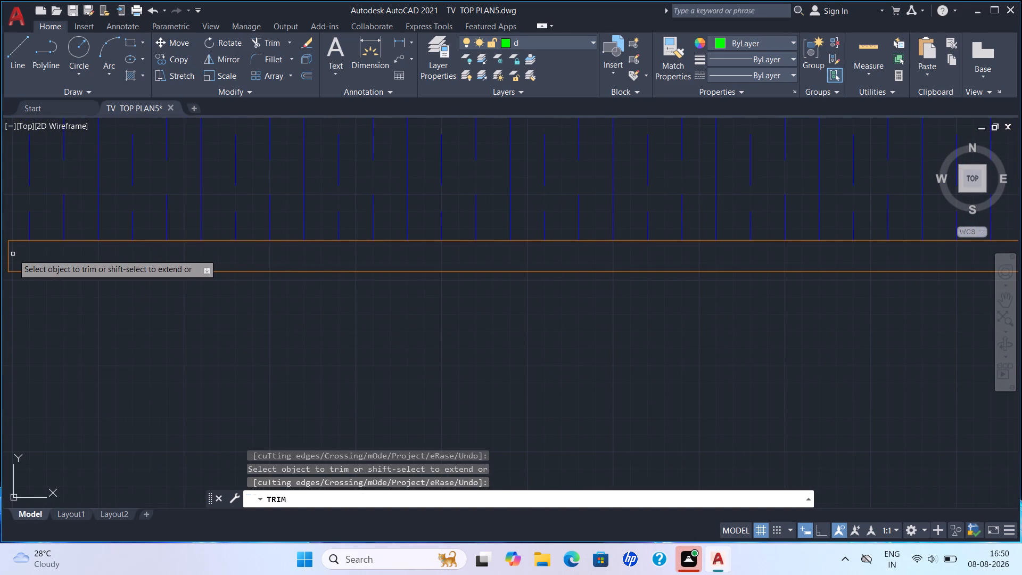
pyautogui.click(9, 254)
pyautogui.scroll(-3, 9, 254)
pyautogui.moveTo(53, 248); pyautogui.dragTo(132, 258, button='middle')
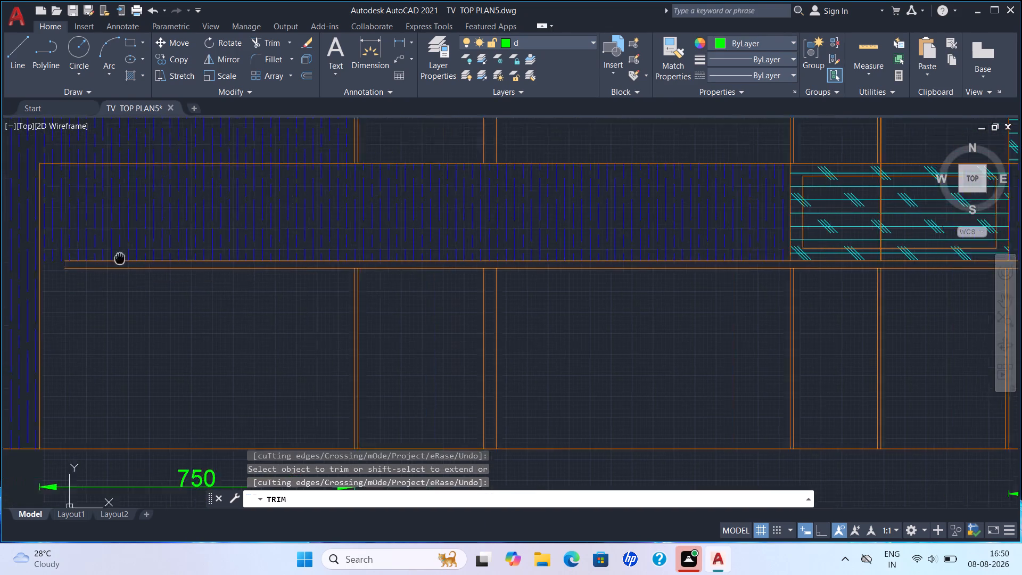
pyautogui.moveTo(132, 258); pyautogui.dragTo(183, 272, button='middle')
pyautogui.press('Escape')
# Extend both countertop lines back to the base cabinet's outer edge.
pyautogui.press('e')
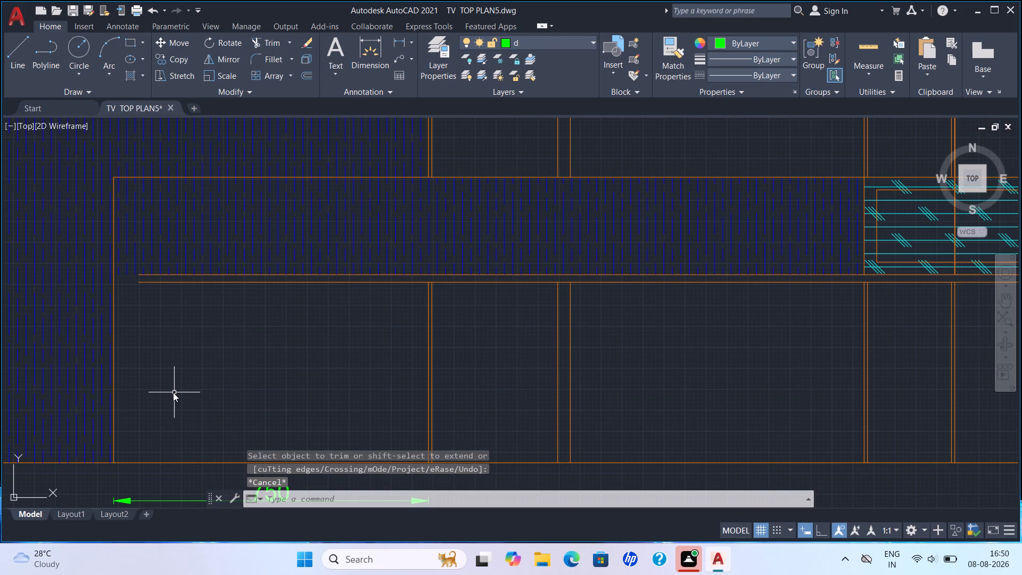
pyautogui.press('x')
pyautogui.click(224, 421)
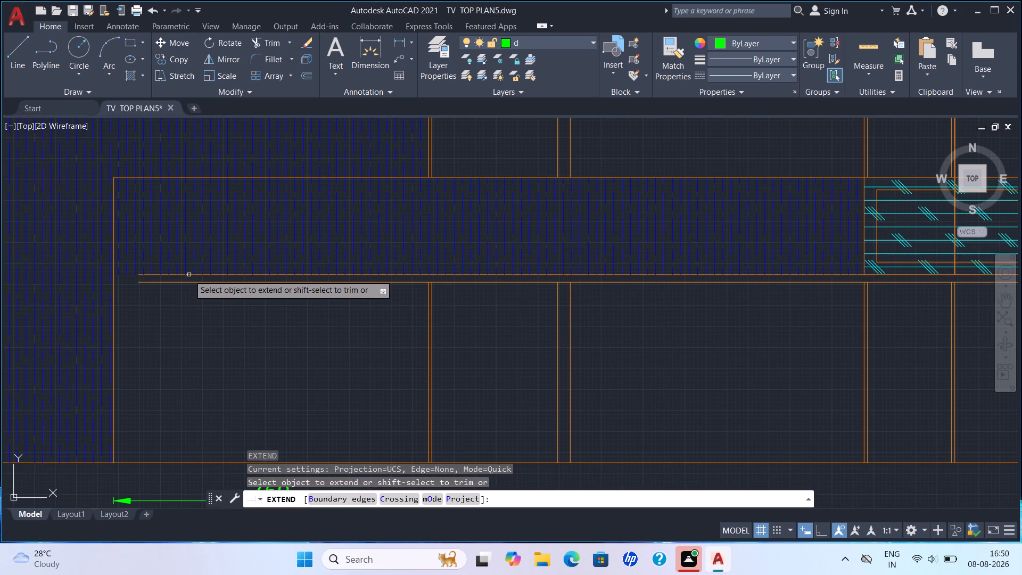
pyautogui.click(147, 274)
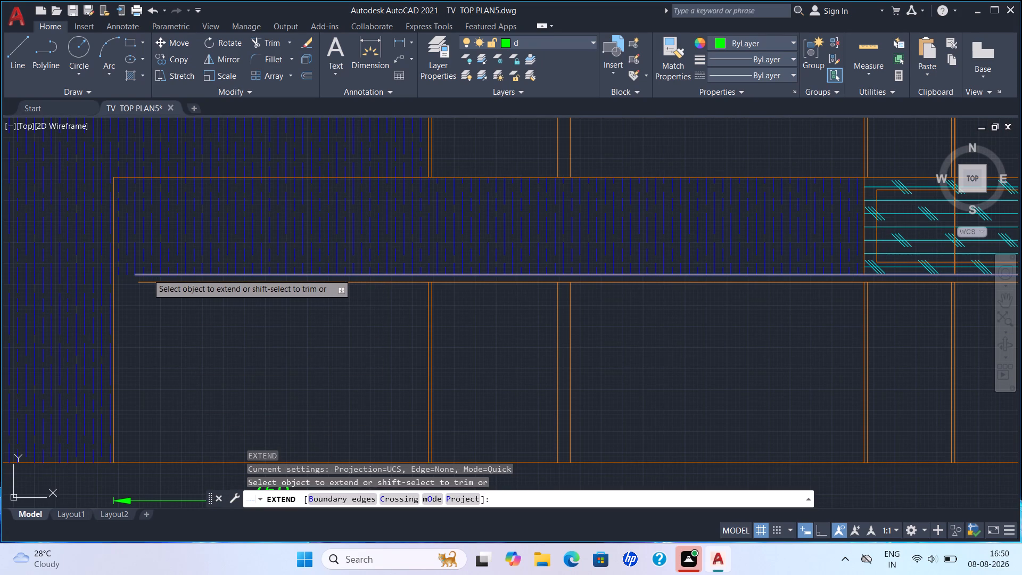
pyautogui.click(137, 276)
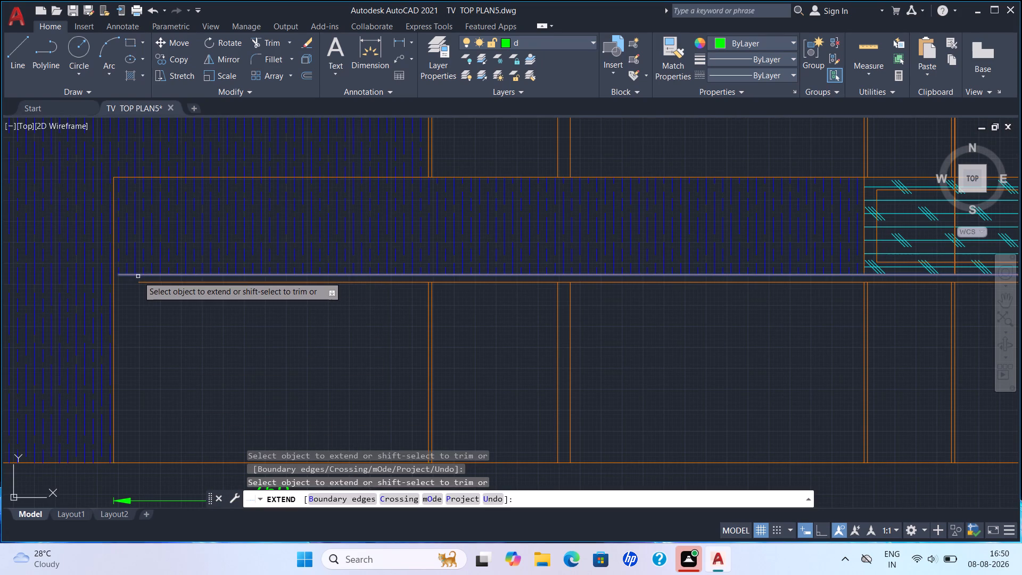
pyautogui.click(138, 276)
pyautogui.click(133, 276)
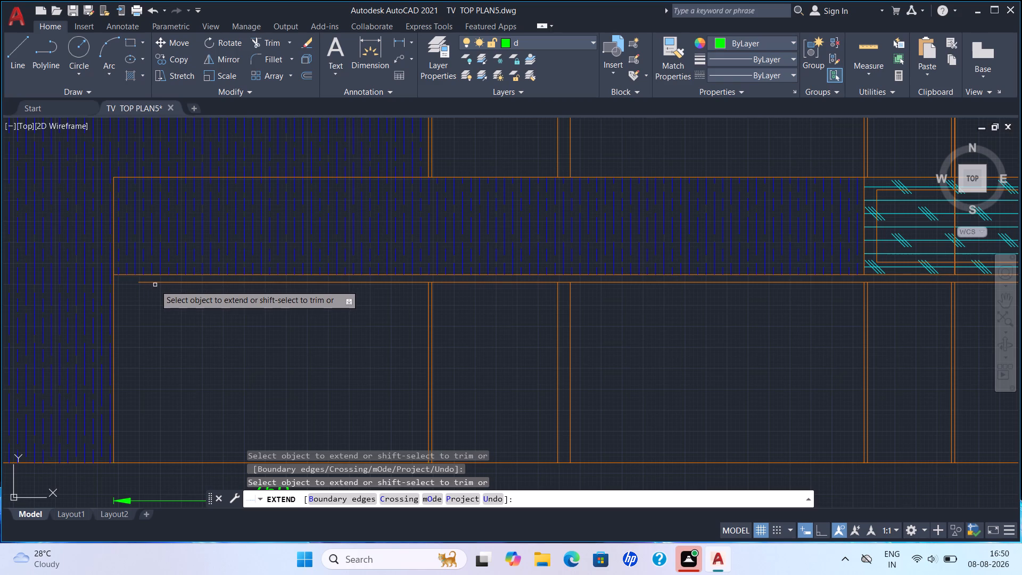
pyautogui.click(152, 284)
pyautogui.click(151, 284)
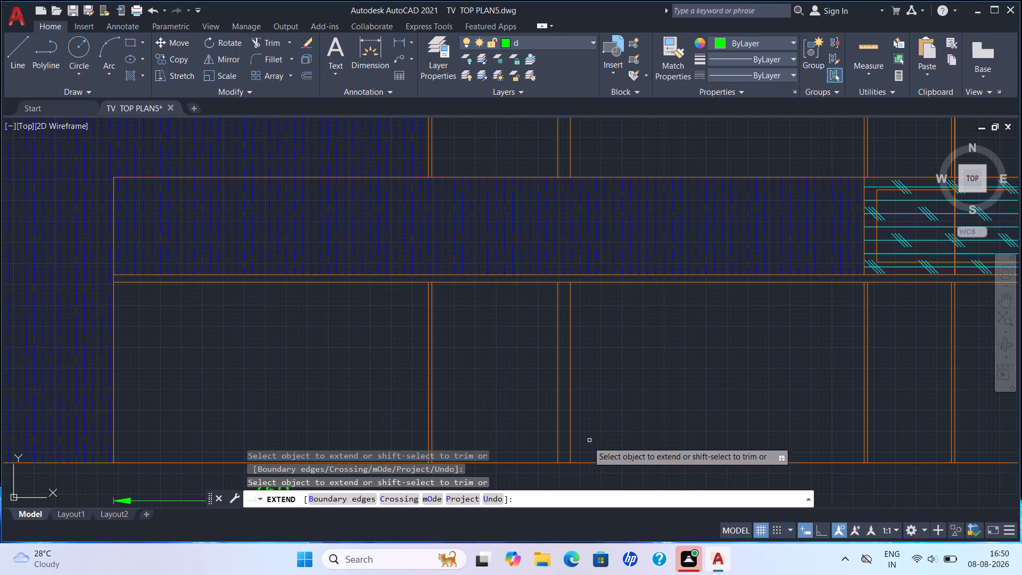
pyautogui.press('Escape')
# Make layer 0 the current layer.
pyautogui.scroll(-3, 566, 445)
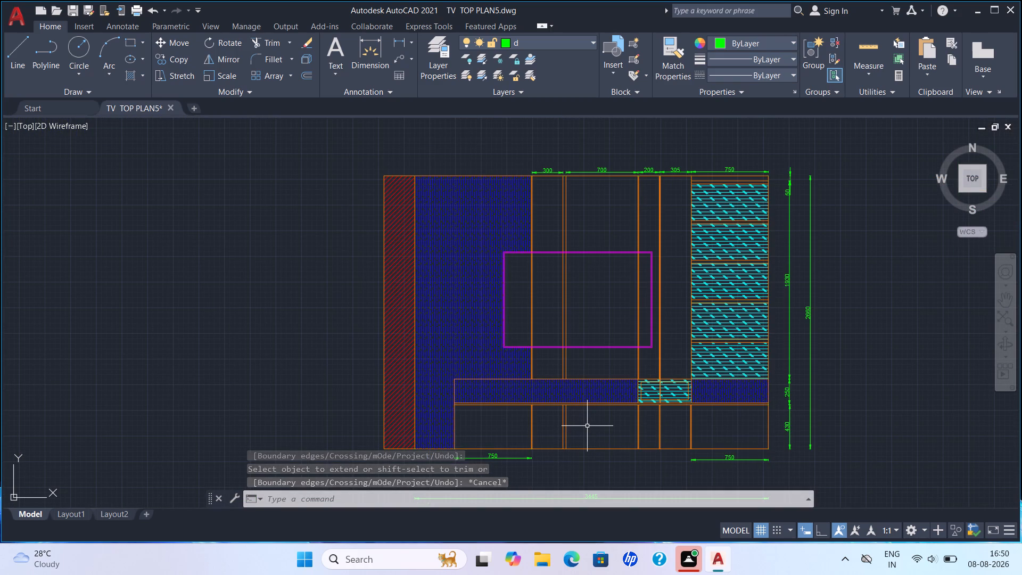
pyautogui.moveTo(588, 425); pyautogui.dragTo(540, 377, button='middle')
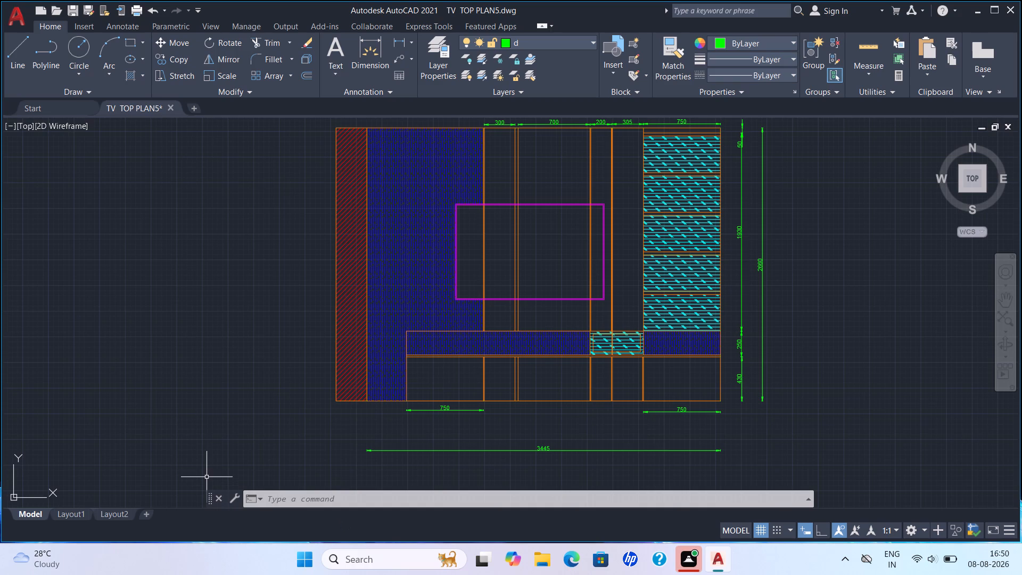
pyautogui.click(596, 39)
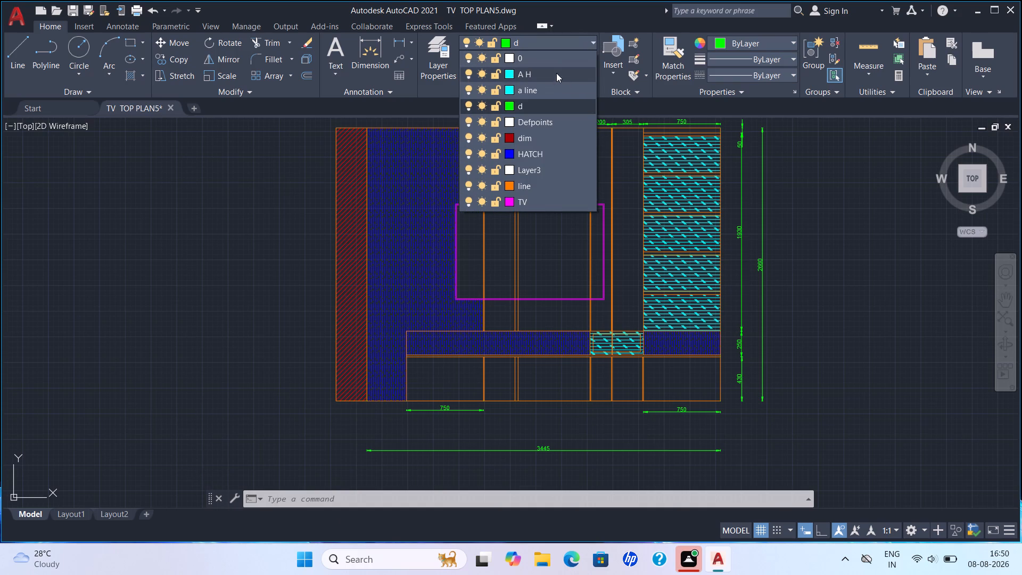
pyautogui.click(555, 61)
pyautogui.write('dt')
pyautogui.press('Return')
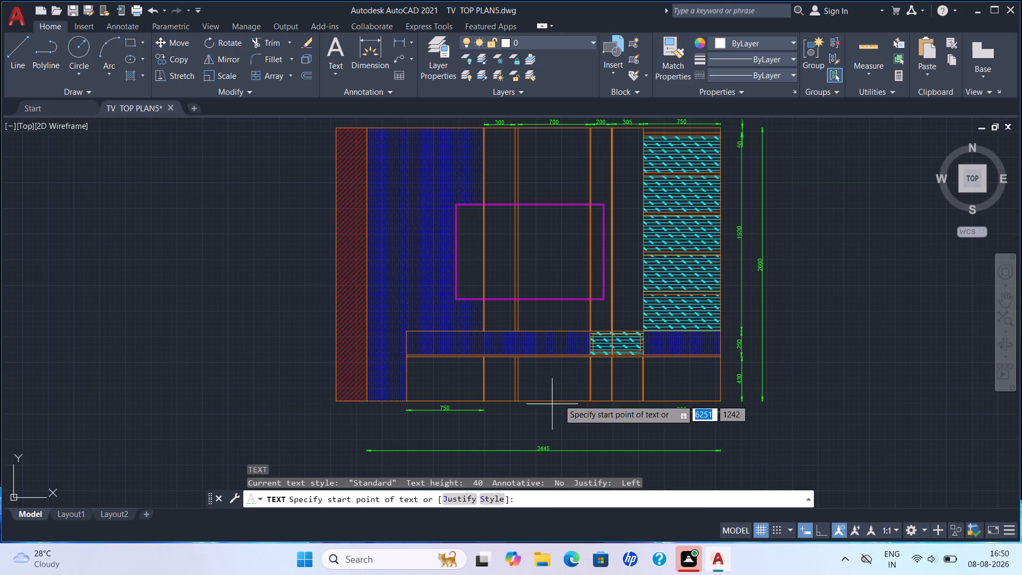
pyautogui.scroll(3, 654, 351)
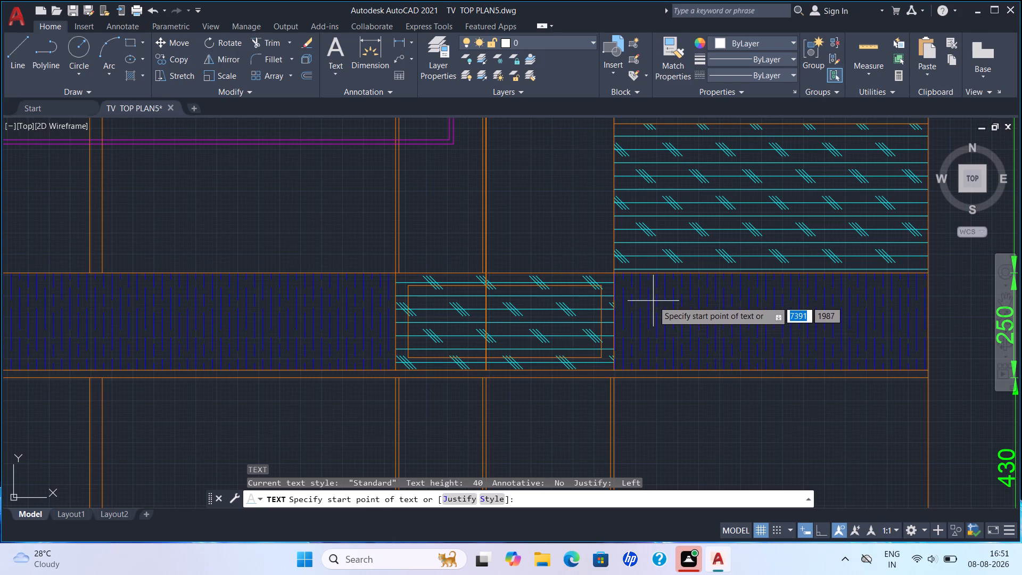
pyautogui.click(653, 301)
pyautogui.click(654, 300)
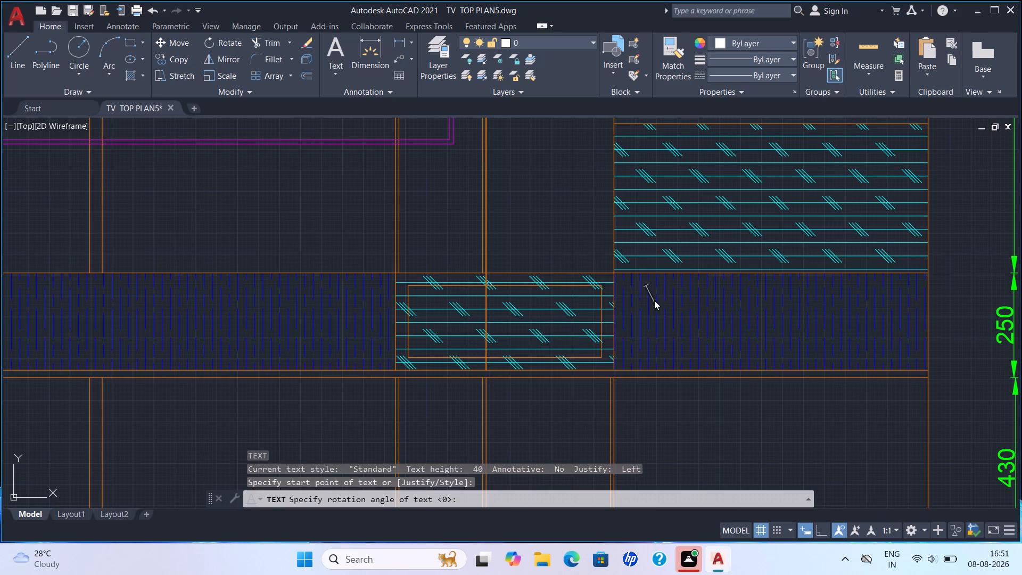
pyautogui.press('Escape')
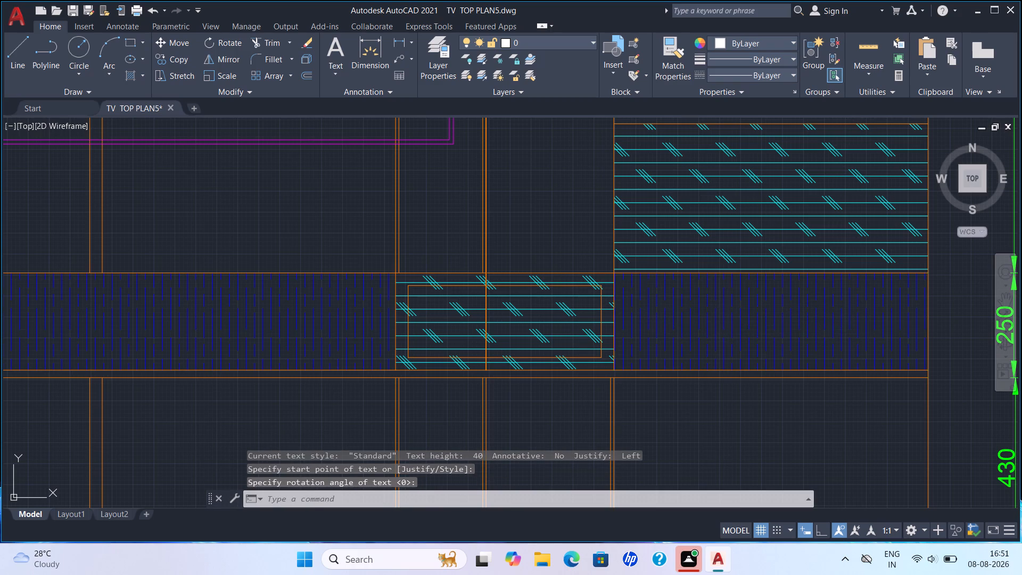
# Add the two-line single-line text "s/c telescopic" and "drawer" at the blue-hatched drawer front beside the height dimensions.
pyautogui.press('d')
pyautogui.press('t')
pyautogui.press('Return')
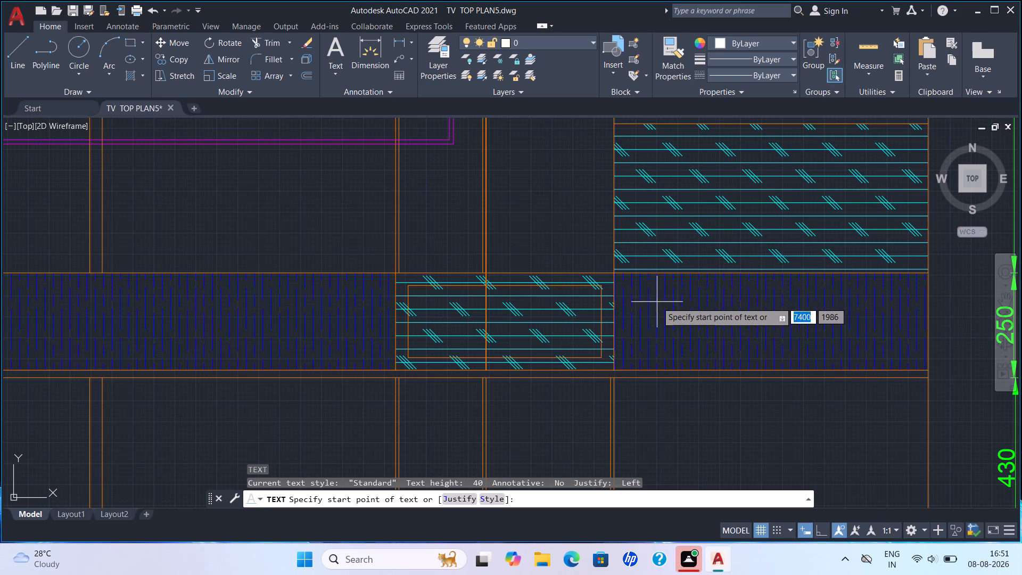
pyautogui.click(638, 303)
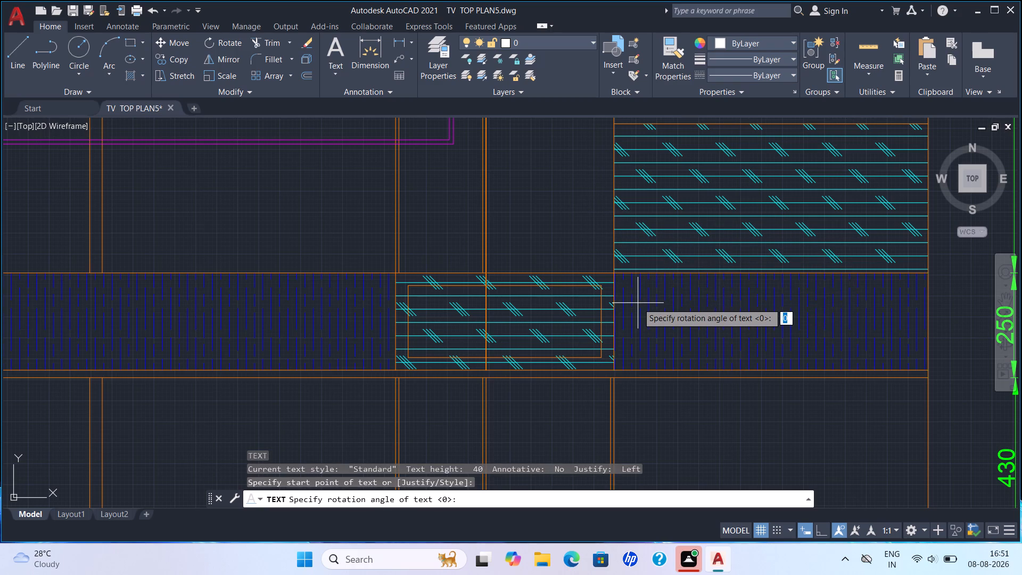
pyautogui.click(638, 302)
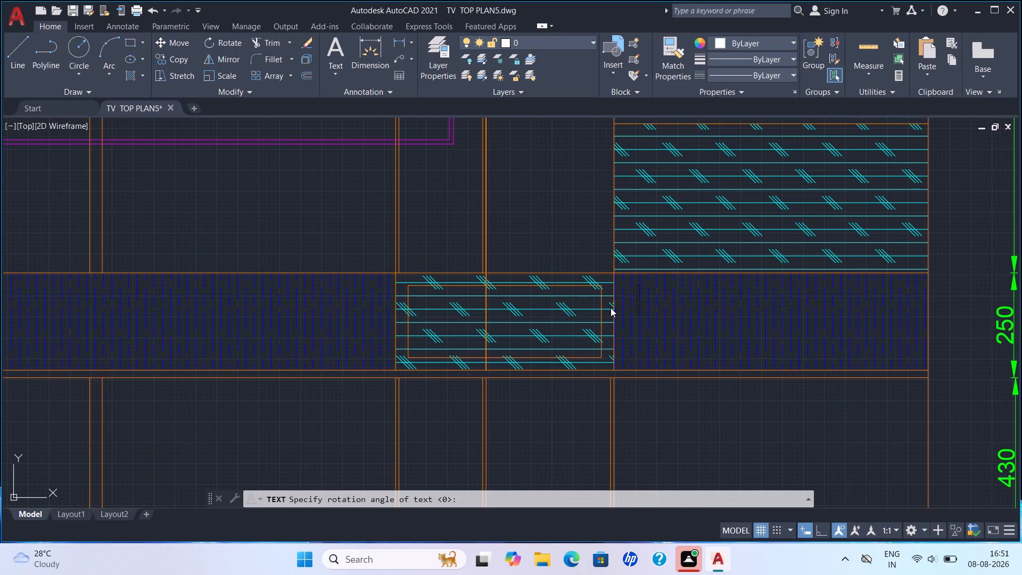
pyautogui.write('s/')
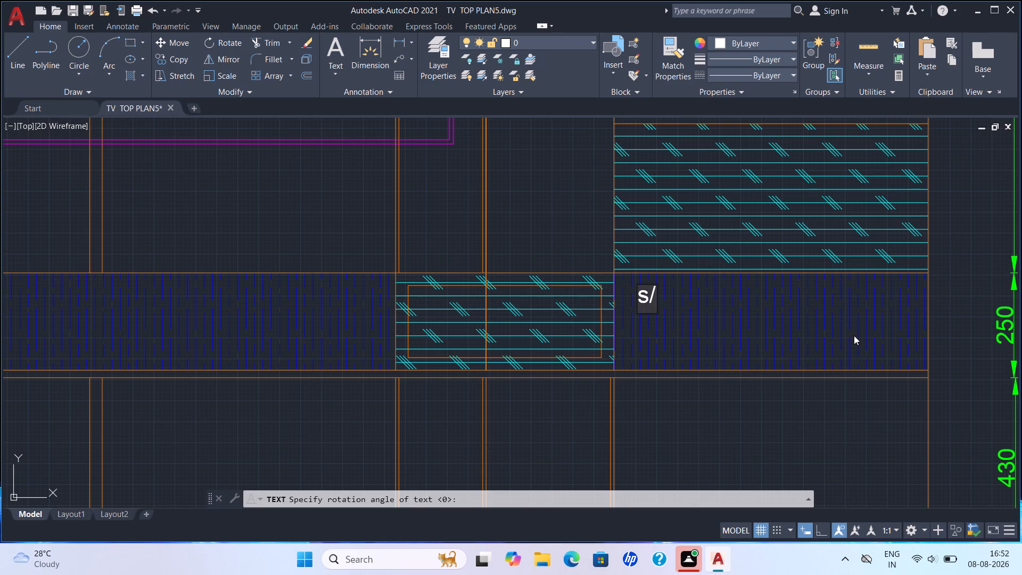
pyautogui.write('c telesc')
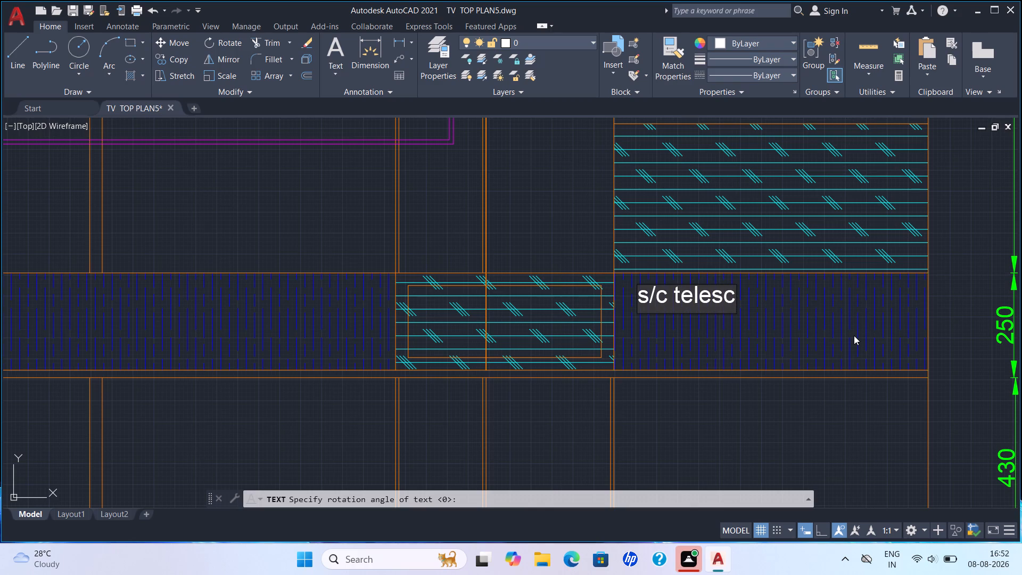
pyautogui.write('opic')
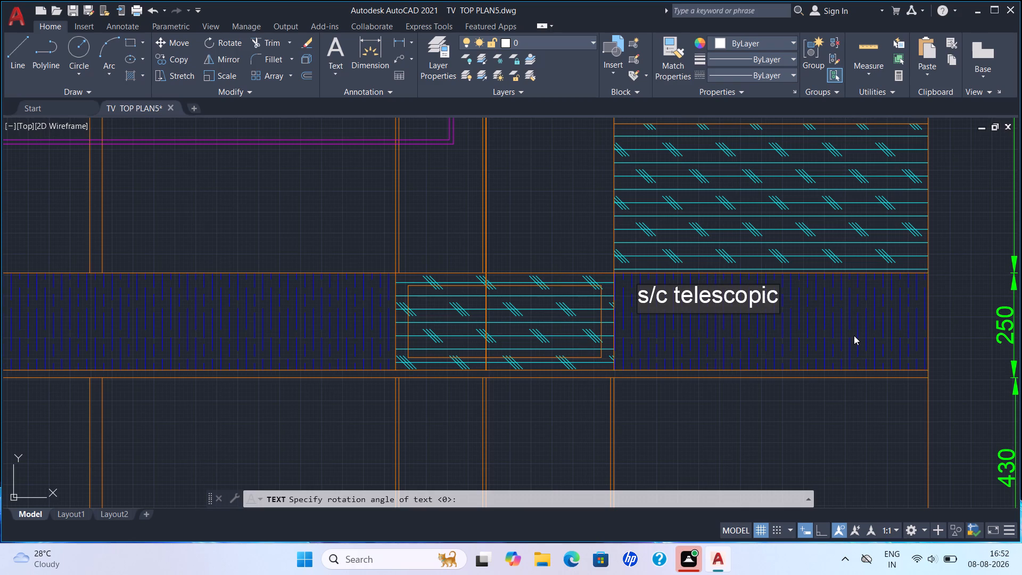
pyautogui.press('space')
pyautogui.press('Return')
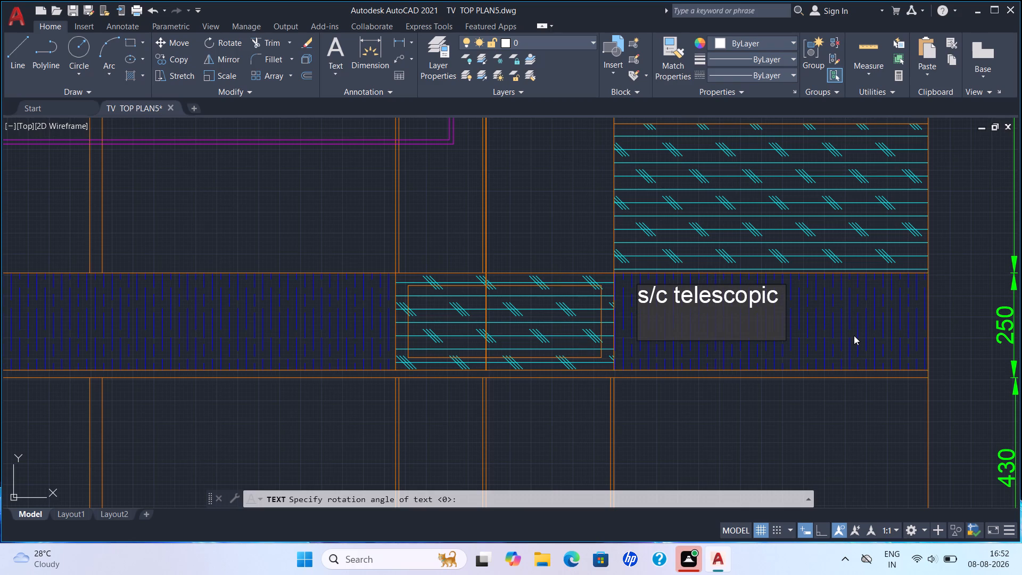
pyautogui.write('drawer')
pyautogui.press('Return')
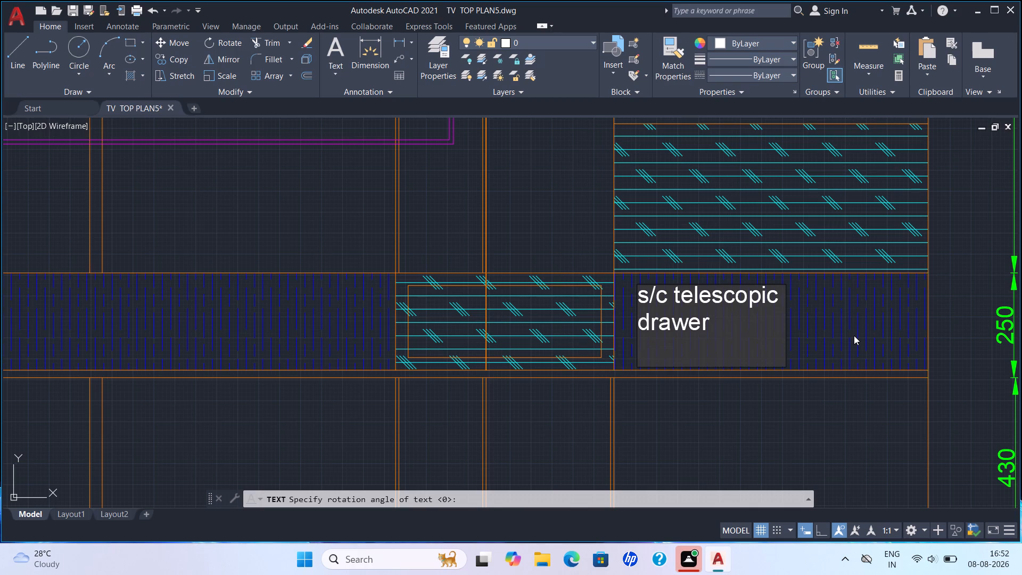
pyautogui.press('Return')
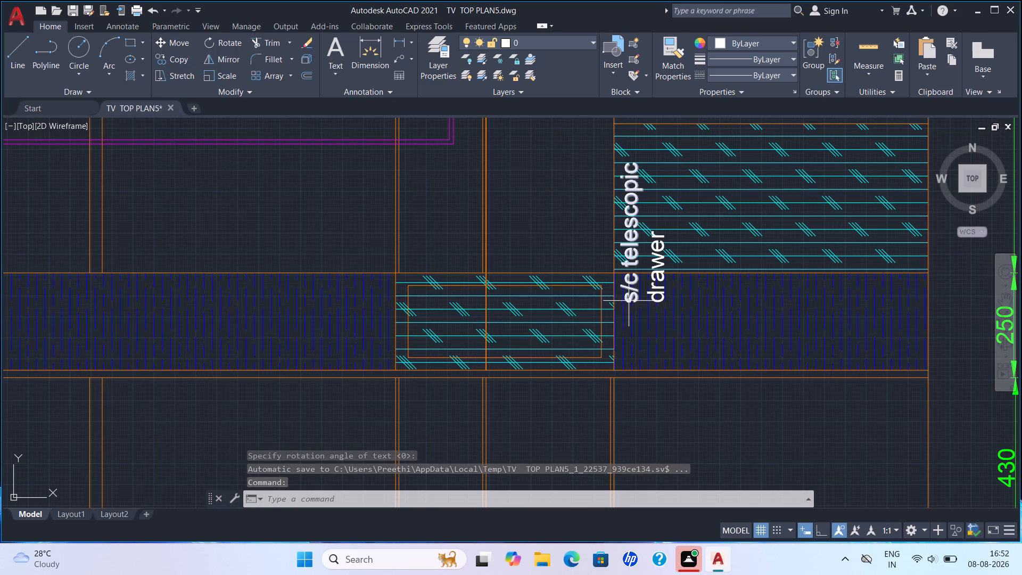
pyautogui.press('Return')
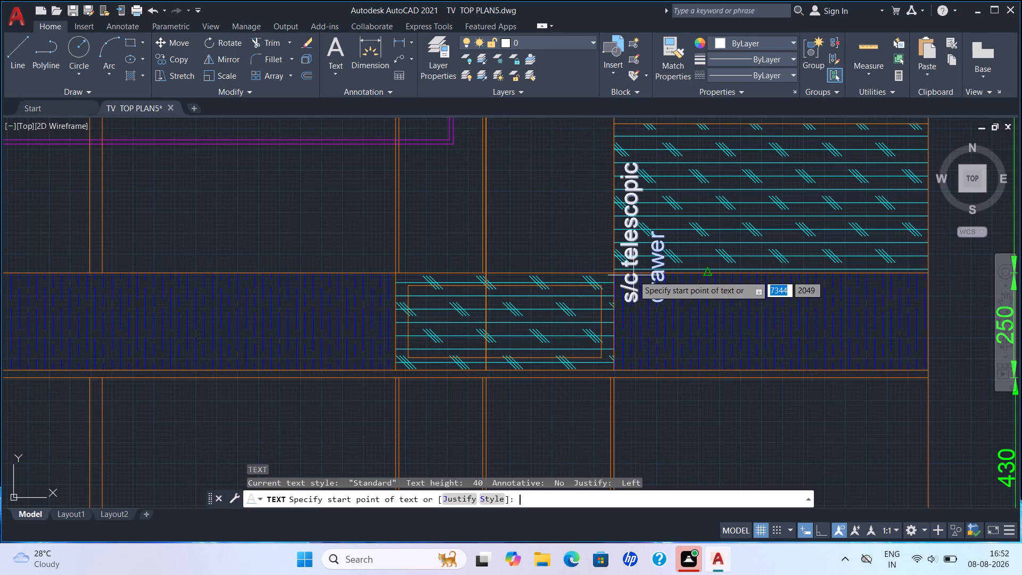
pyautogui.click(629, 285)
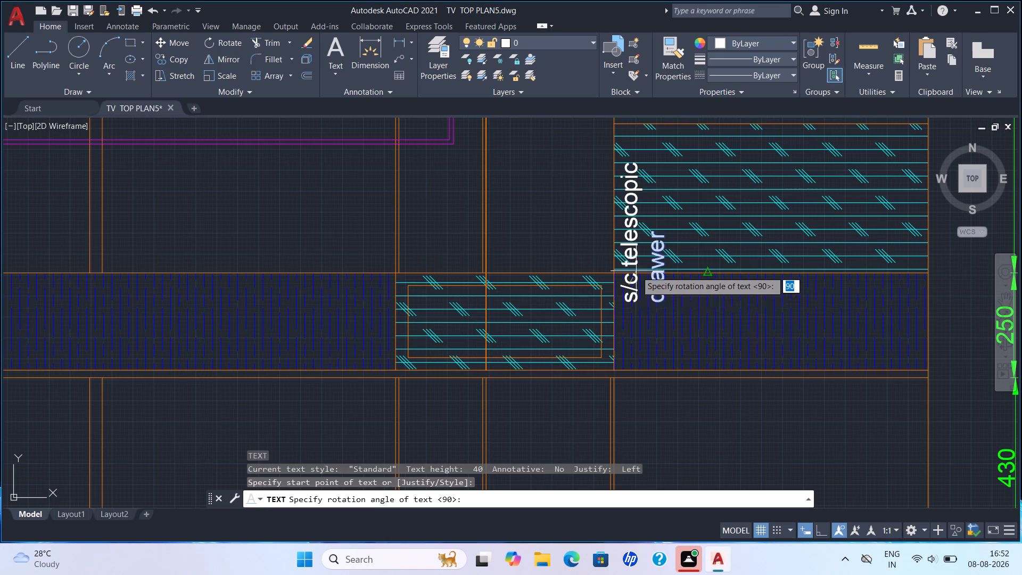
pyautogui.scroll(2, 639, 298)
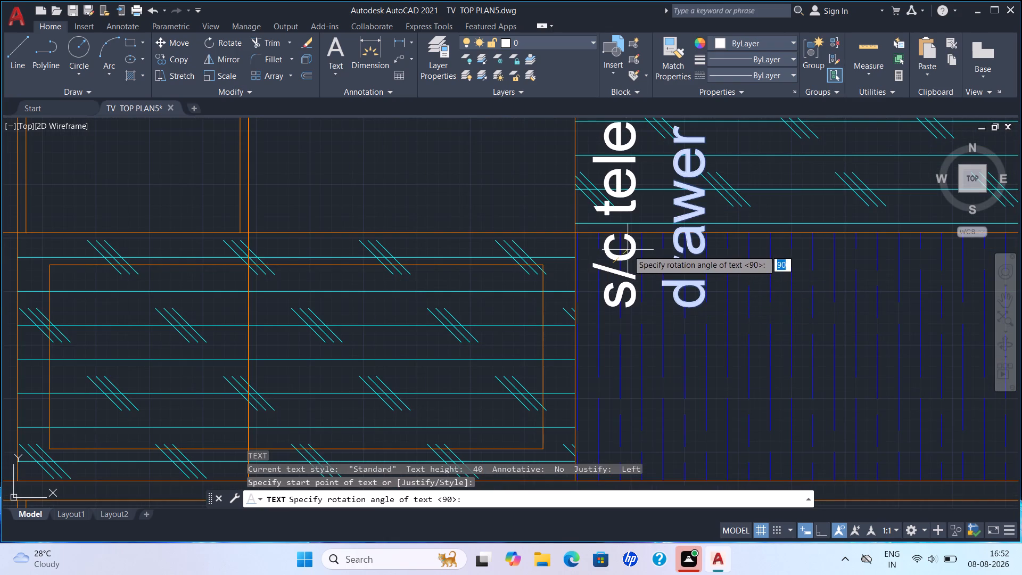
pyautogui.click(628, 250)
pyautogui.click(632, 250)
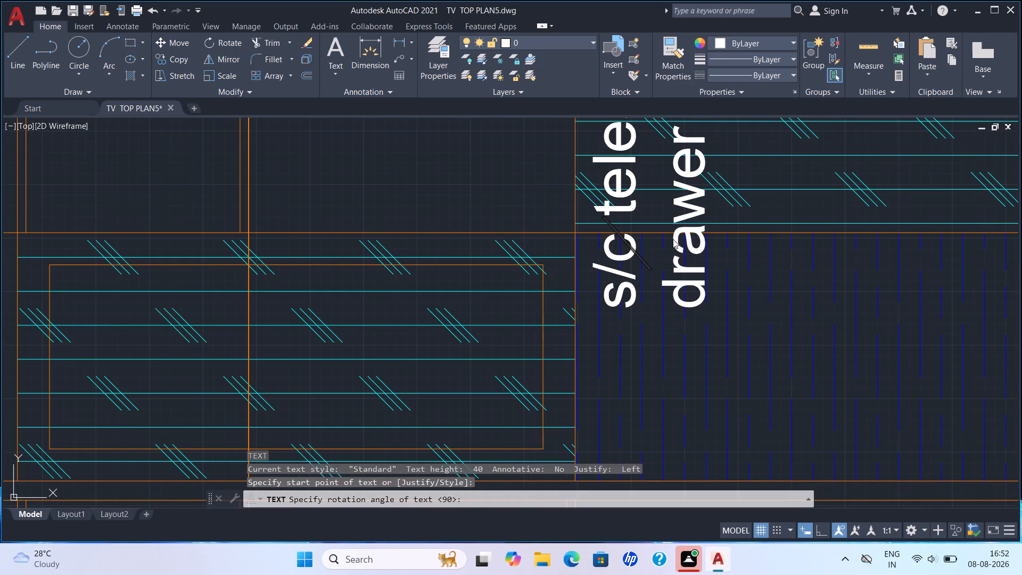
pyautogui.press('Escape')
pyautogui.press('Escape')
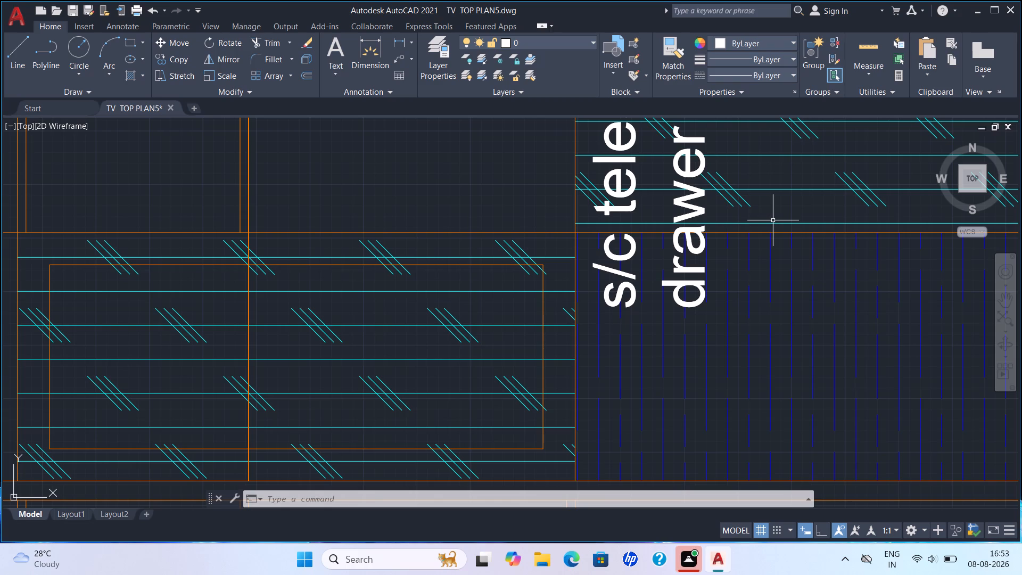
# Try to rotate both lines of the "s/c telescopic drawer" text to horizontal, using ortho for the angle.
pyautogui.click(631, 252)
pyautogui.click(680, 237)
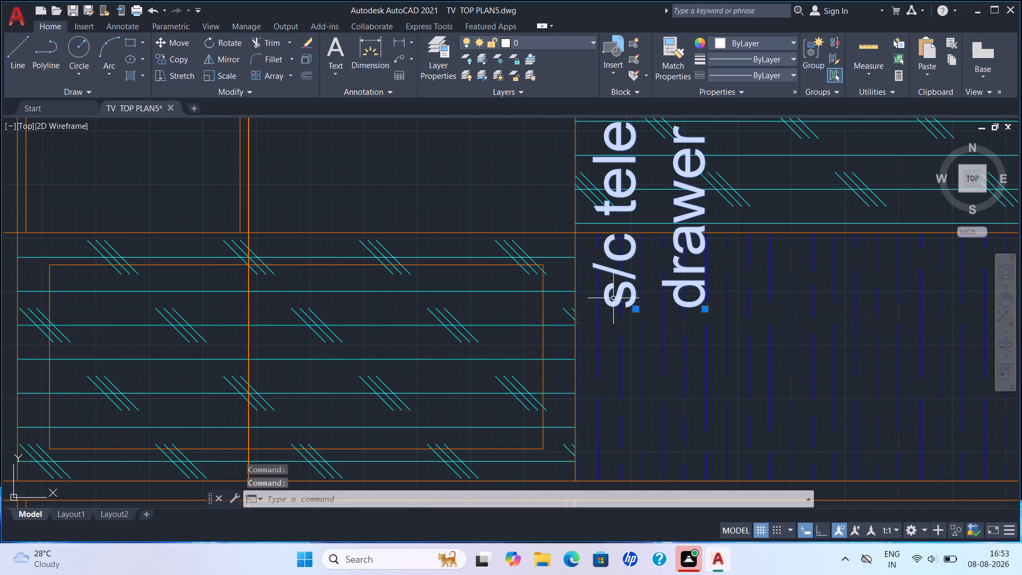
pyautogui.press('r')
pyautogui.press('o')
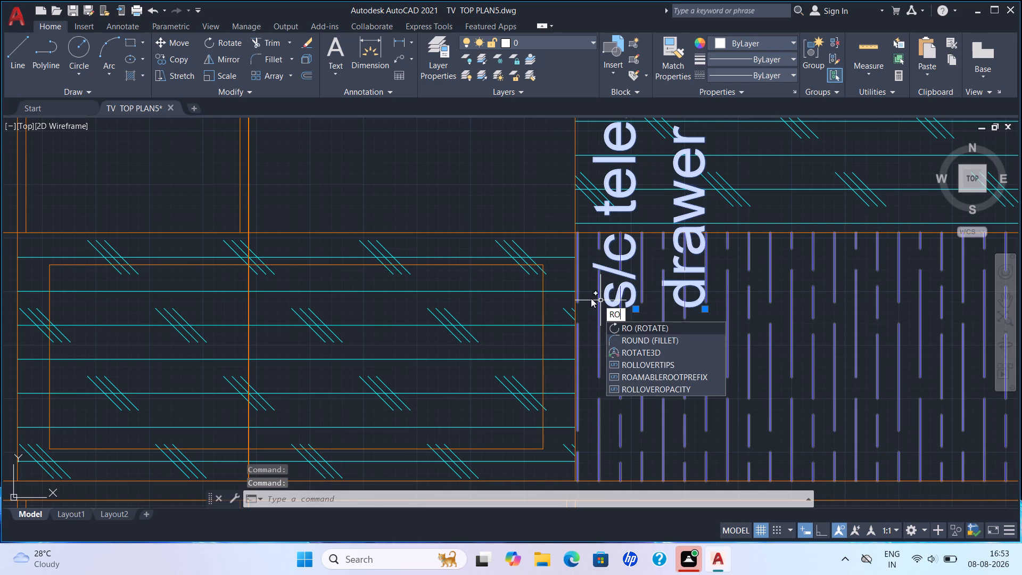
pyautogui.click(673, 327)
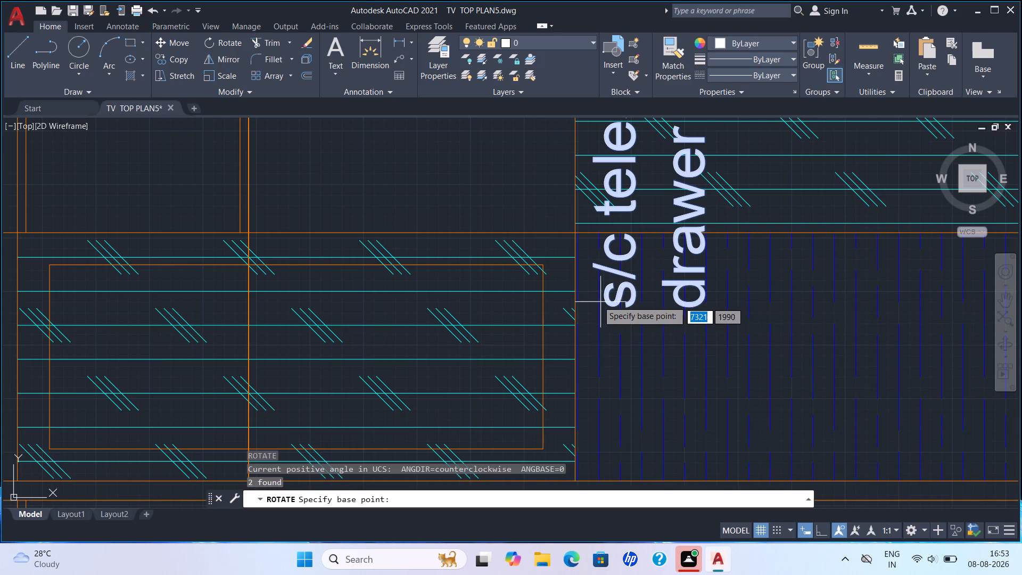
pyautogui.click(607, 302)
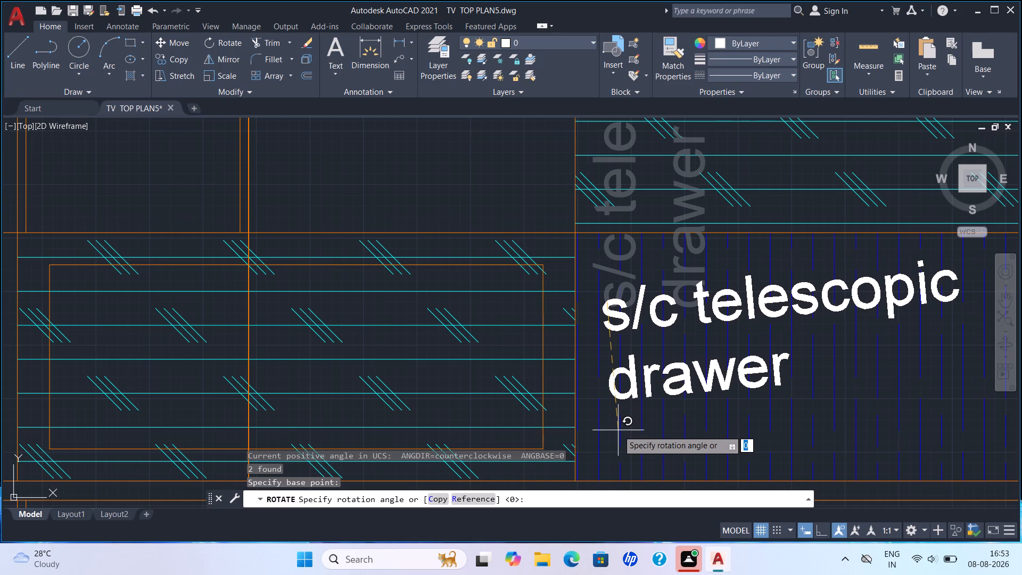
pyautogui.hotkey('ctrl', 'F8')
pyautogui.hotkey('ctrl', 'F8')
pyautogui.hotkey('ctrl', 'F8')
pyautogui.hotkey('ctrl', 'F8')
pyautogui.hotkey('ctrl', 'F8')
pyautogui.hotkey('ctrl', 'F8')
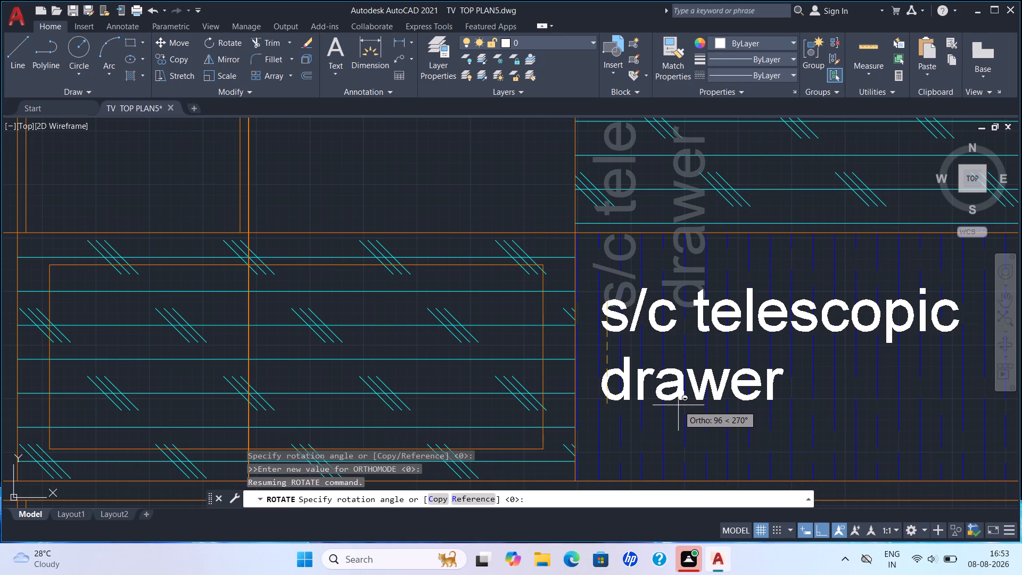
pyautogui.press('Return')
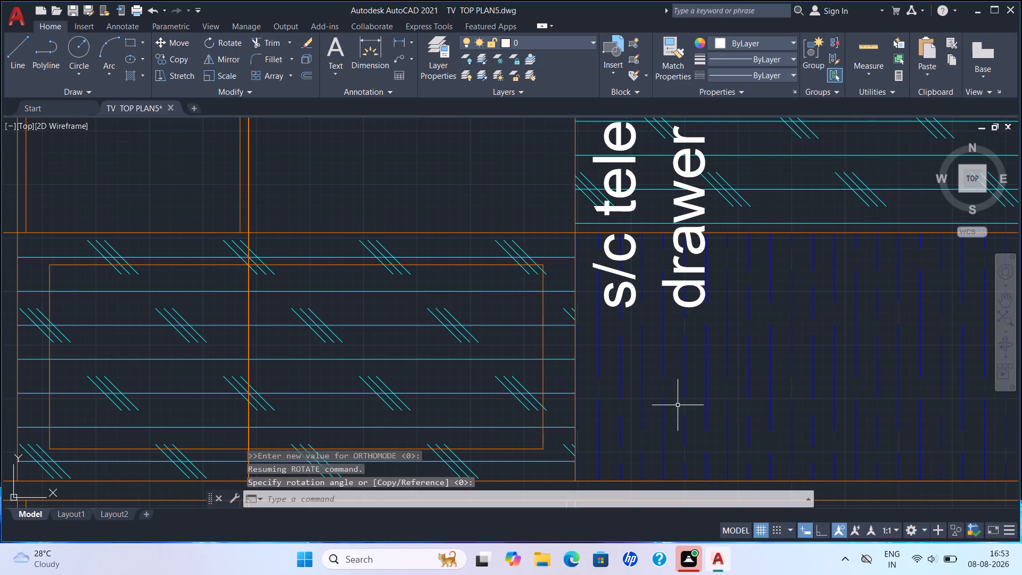
# Rotate both lines of the "s/c telescopic drawer" text by 270° to read horizontally inside the blue-hatched drawer front.
pyautogui.click(608, 282)
pyautogui.click(694, 272)
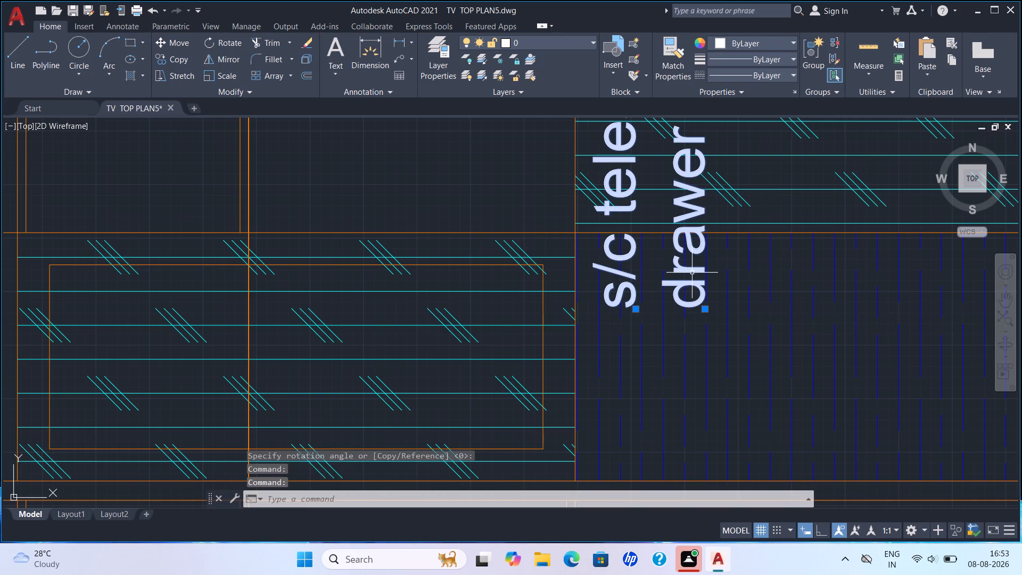
pyautogui.write('rp')
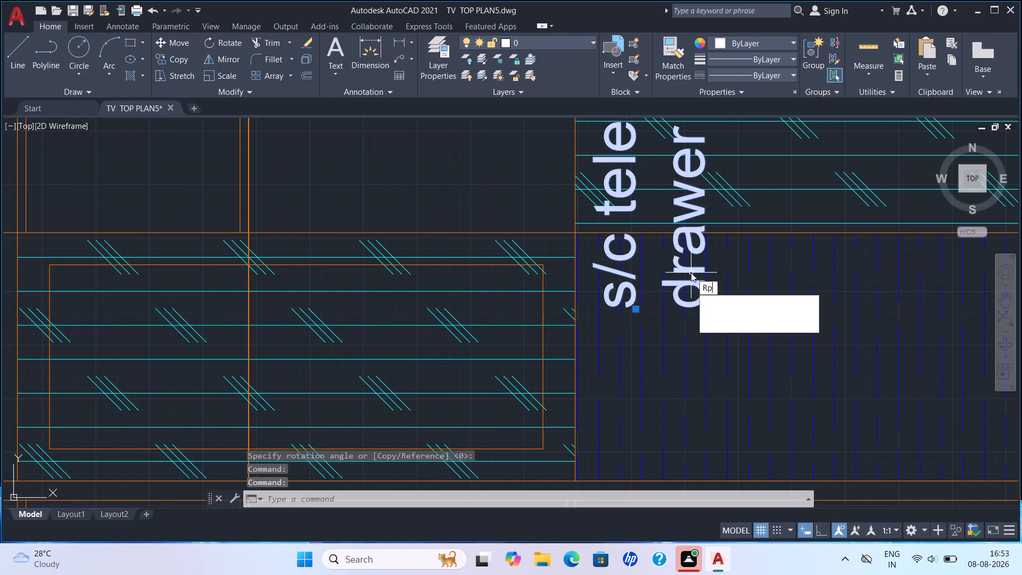
pyautogui.press('BackSpace')
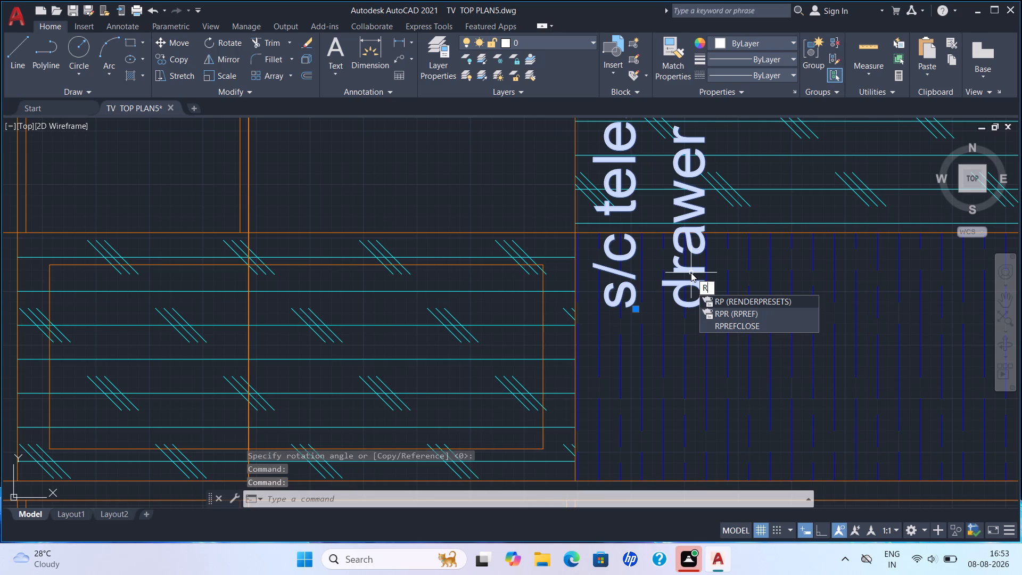
pyautogui.press('o')
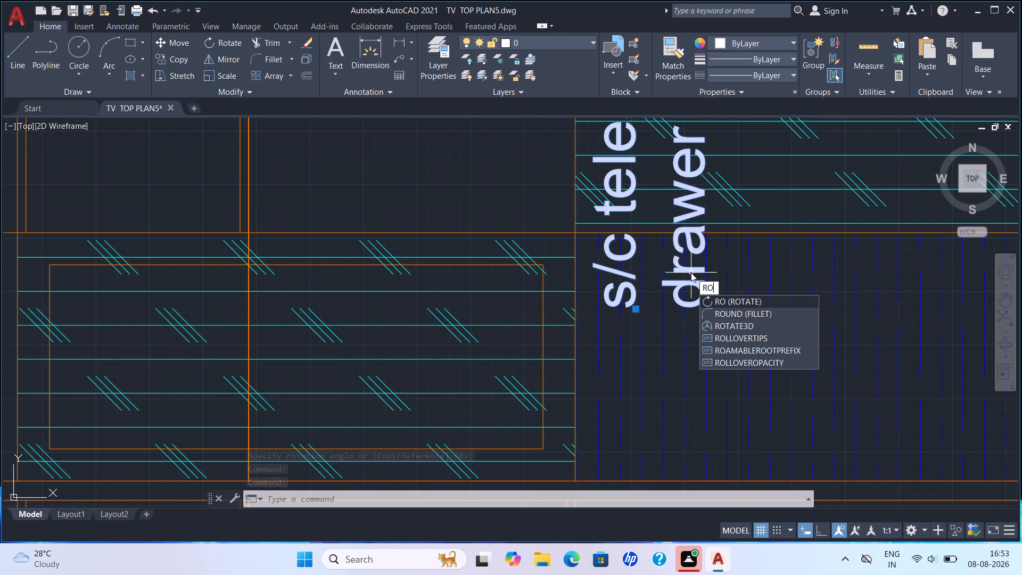
pyautogui.click(765, 298)
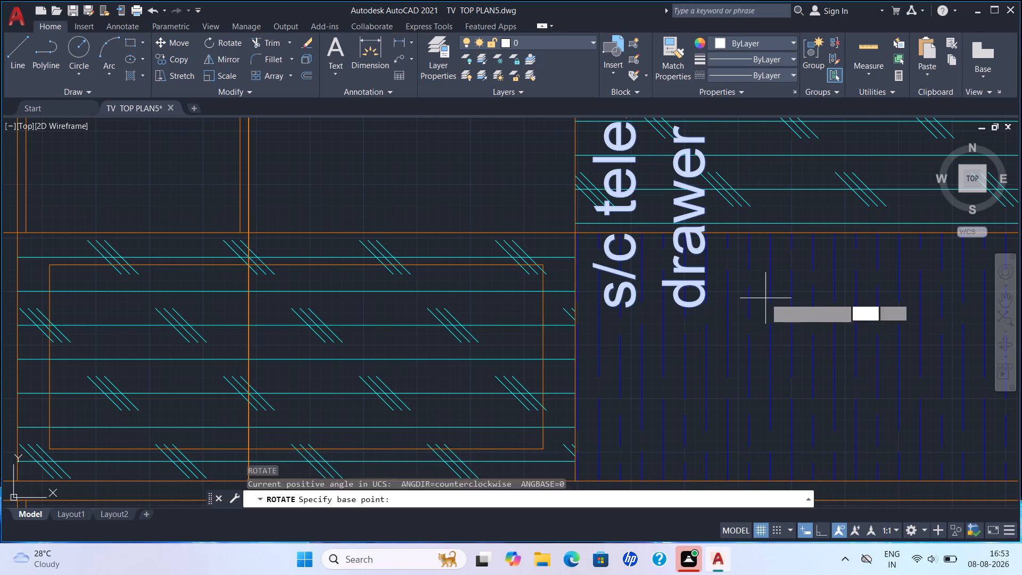
pyautogui.click(612, 305)
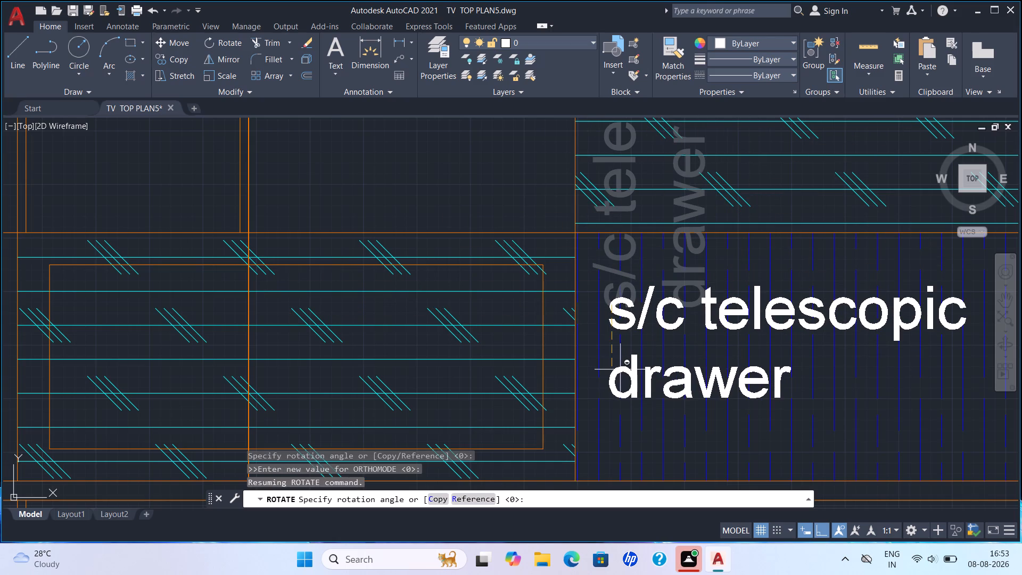
pyautogui.scroll(-1, 818, 383)
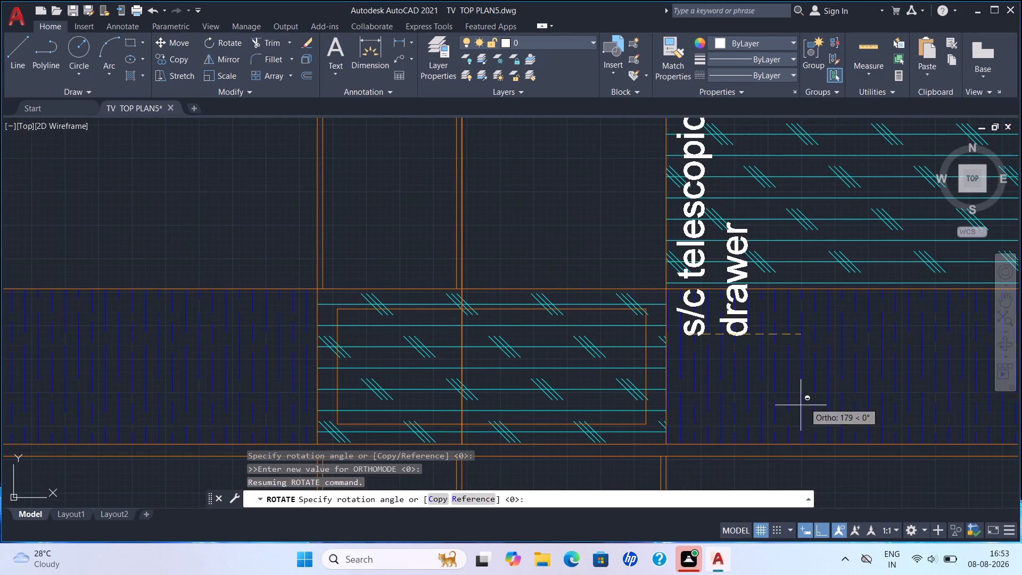
pyautogui.click(637, 395)
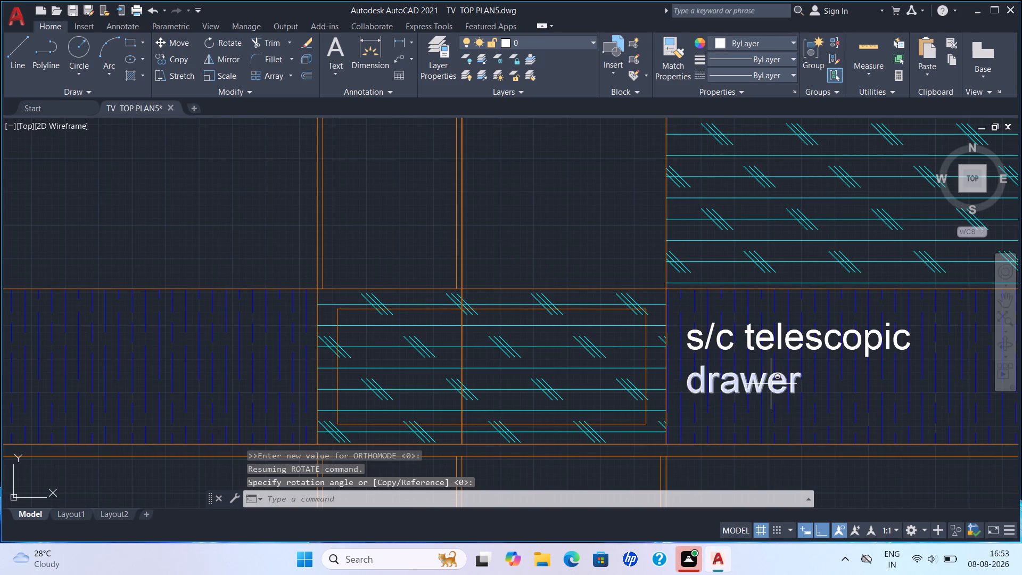
pyautogui.press('Escape')
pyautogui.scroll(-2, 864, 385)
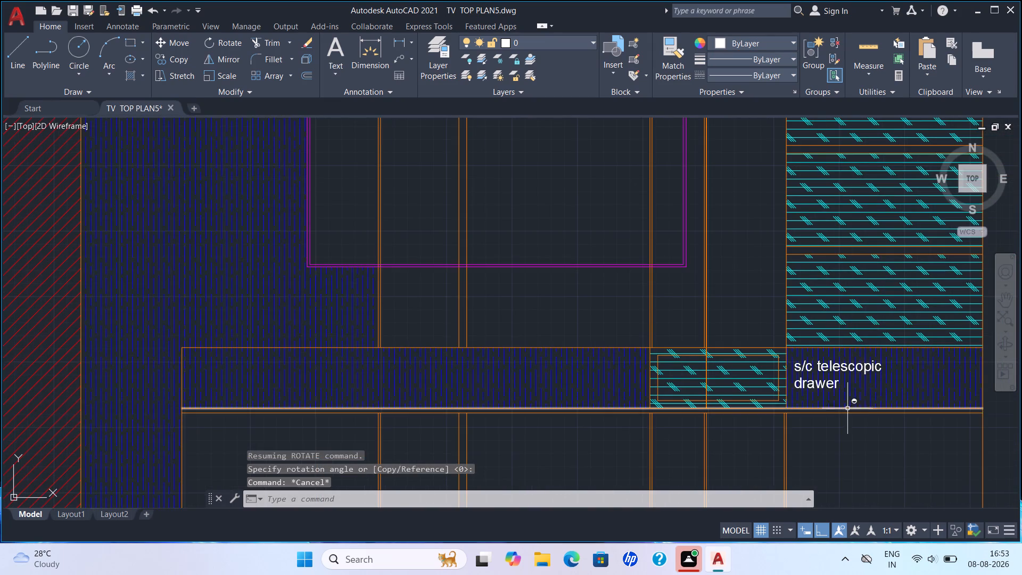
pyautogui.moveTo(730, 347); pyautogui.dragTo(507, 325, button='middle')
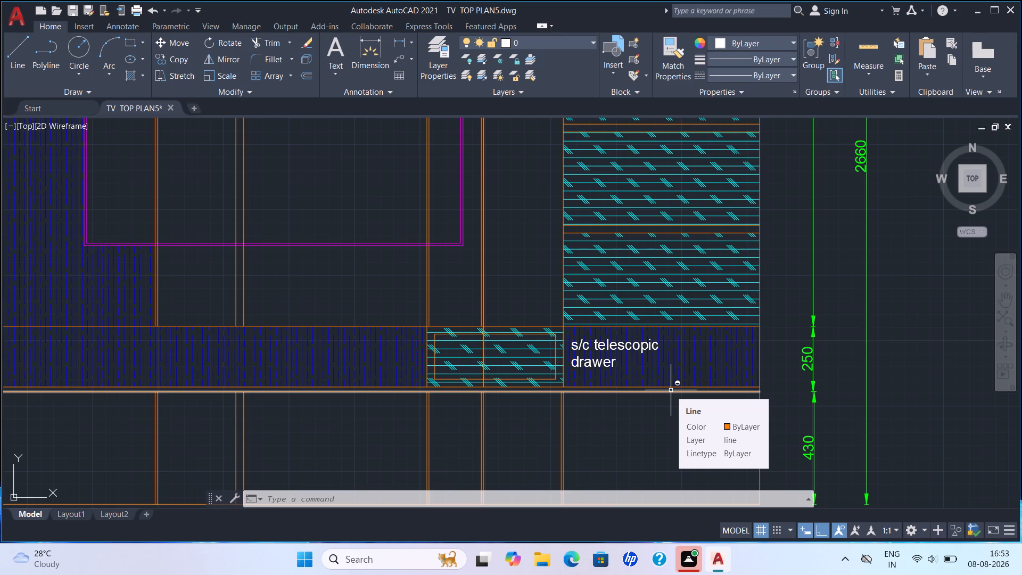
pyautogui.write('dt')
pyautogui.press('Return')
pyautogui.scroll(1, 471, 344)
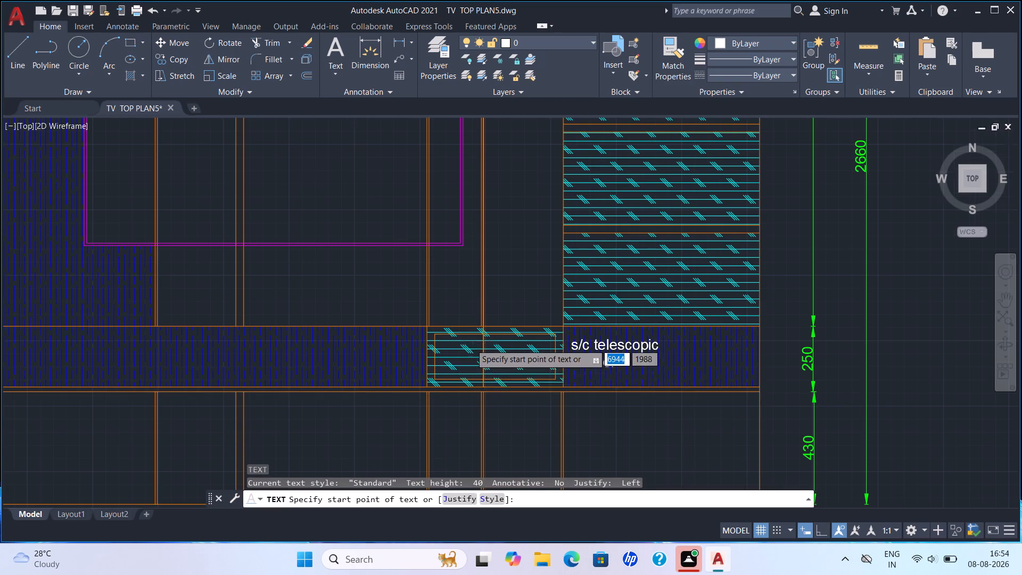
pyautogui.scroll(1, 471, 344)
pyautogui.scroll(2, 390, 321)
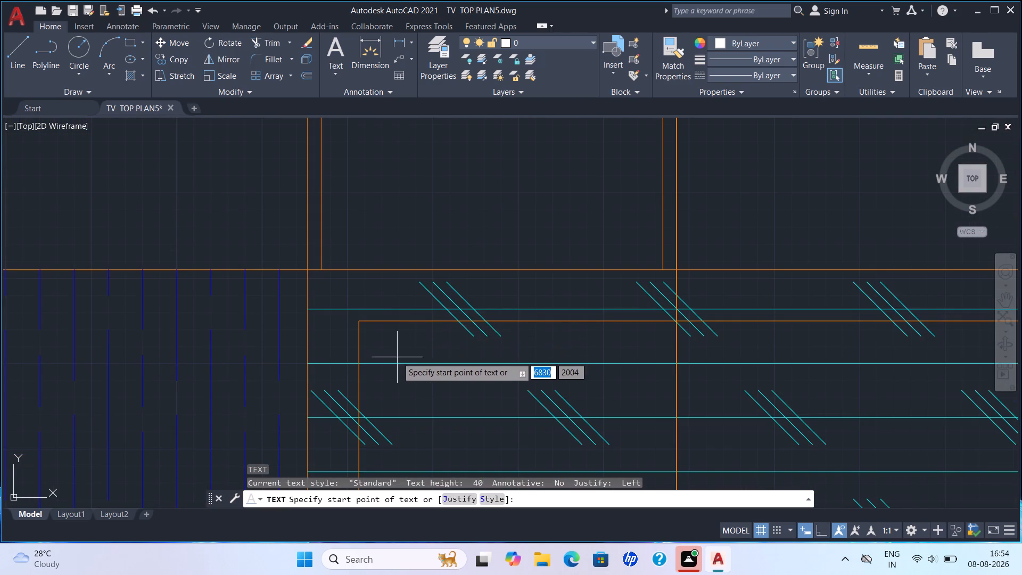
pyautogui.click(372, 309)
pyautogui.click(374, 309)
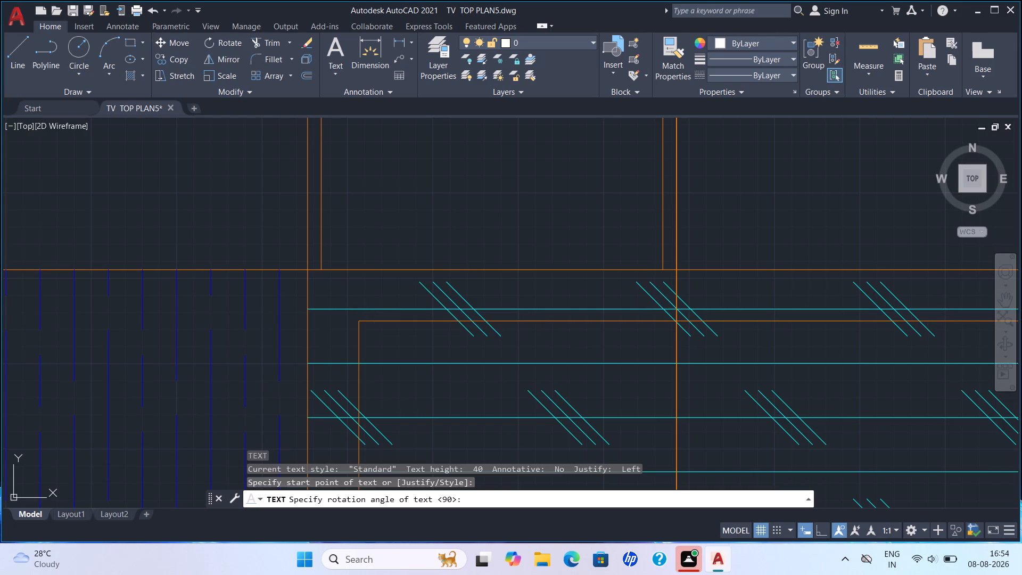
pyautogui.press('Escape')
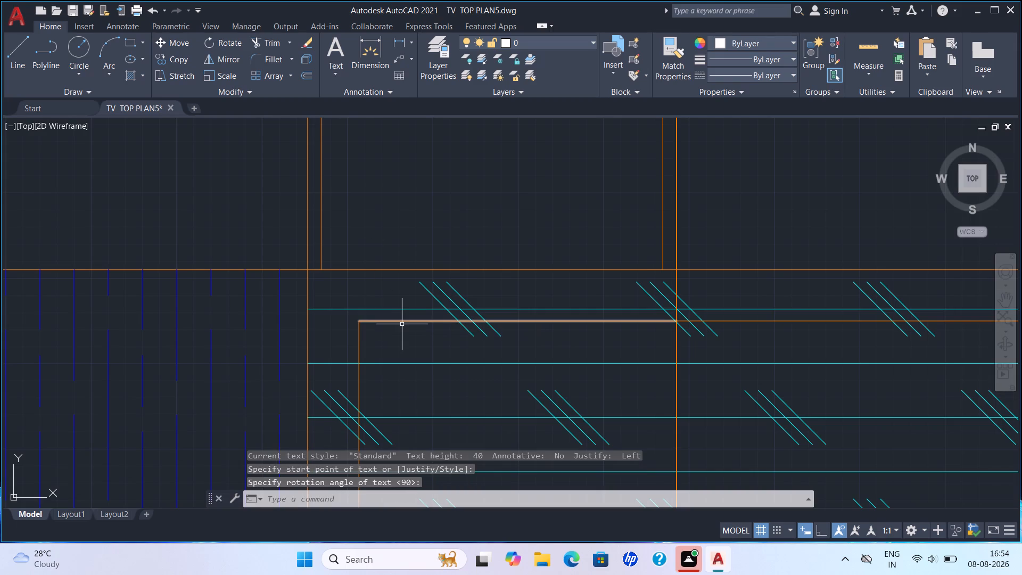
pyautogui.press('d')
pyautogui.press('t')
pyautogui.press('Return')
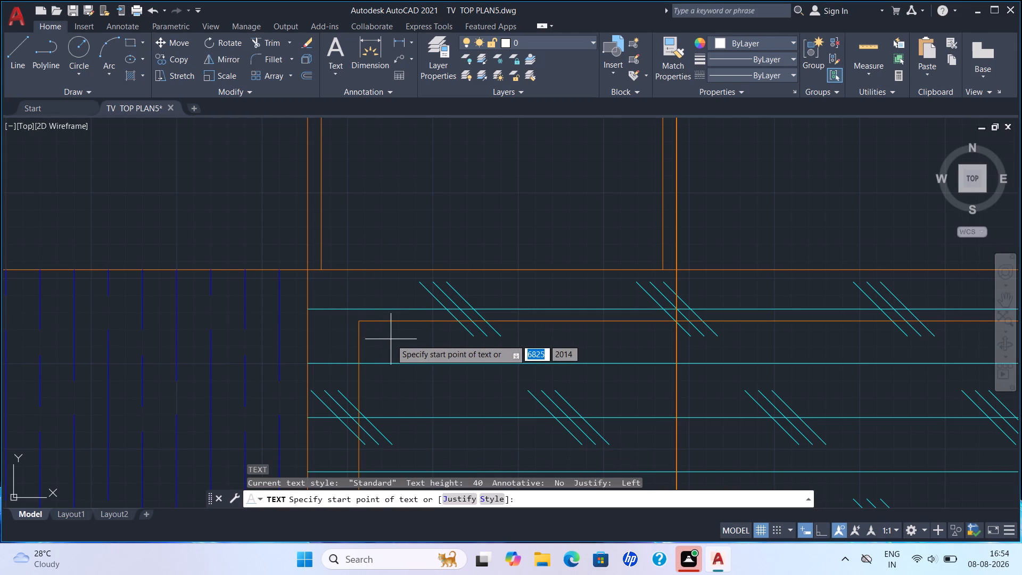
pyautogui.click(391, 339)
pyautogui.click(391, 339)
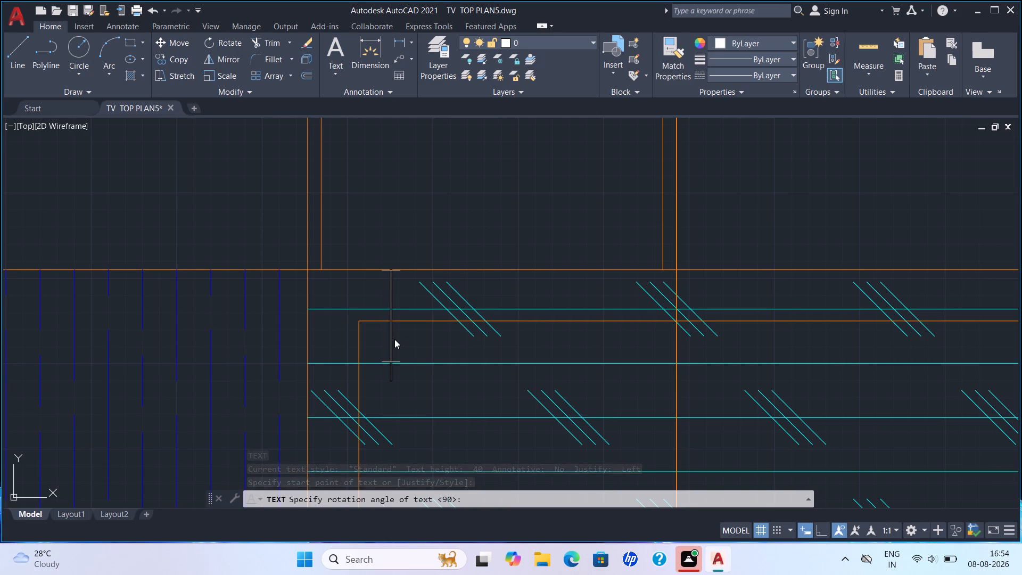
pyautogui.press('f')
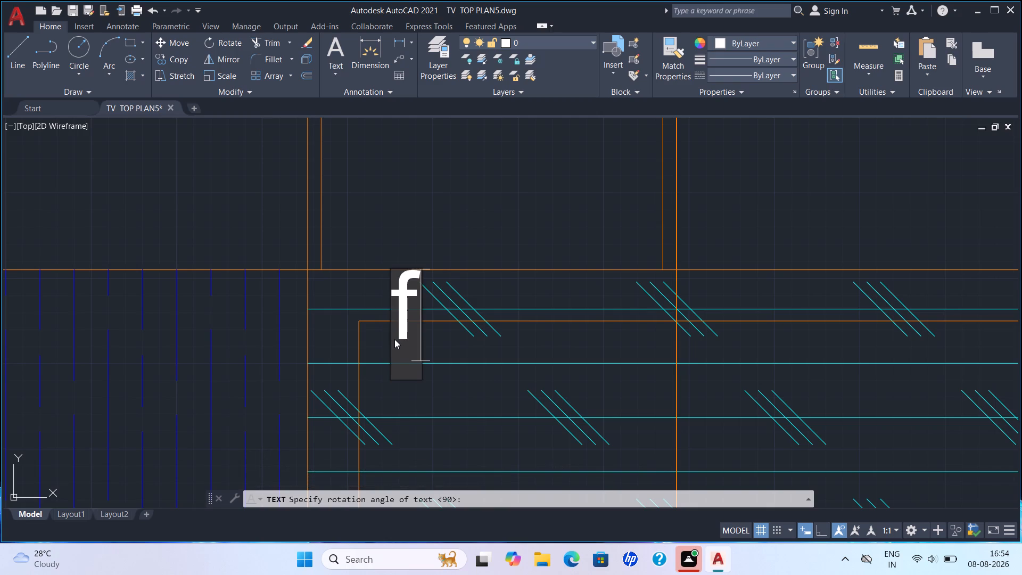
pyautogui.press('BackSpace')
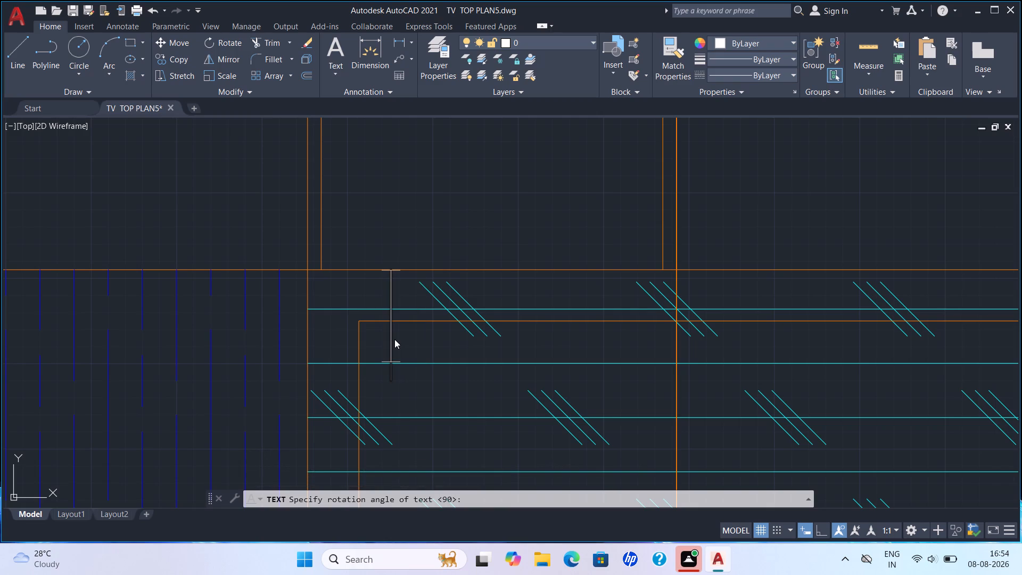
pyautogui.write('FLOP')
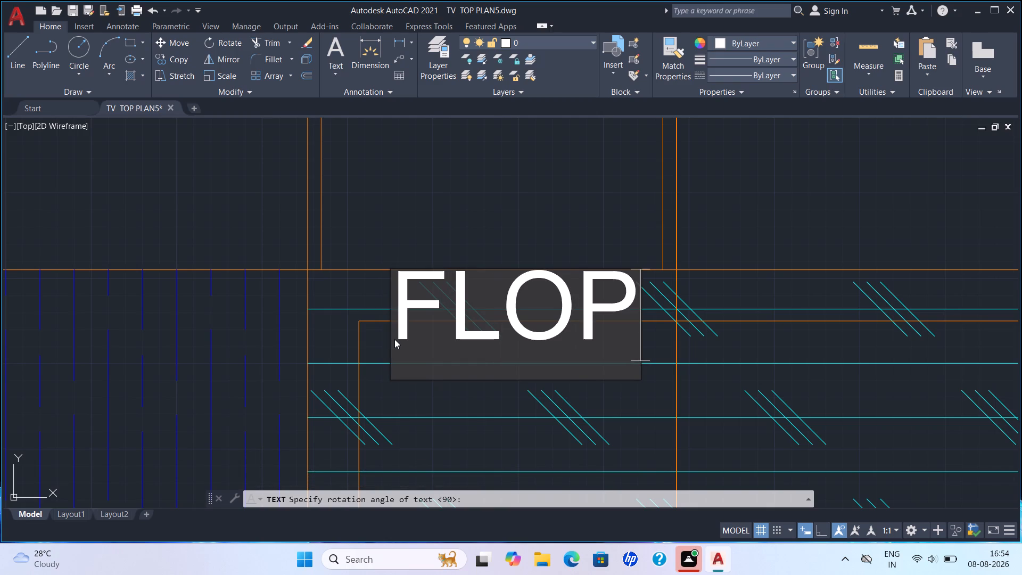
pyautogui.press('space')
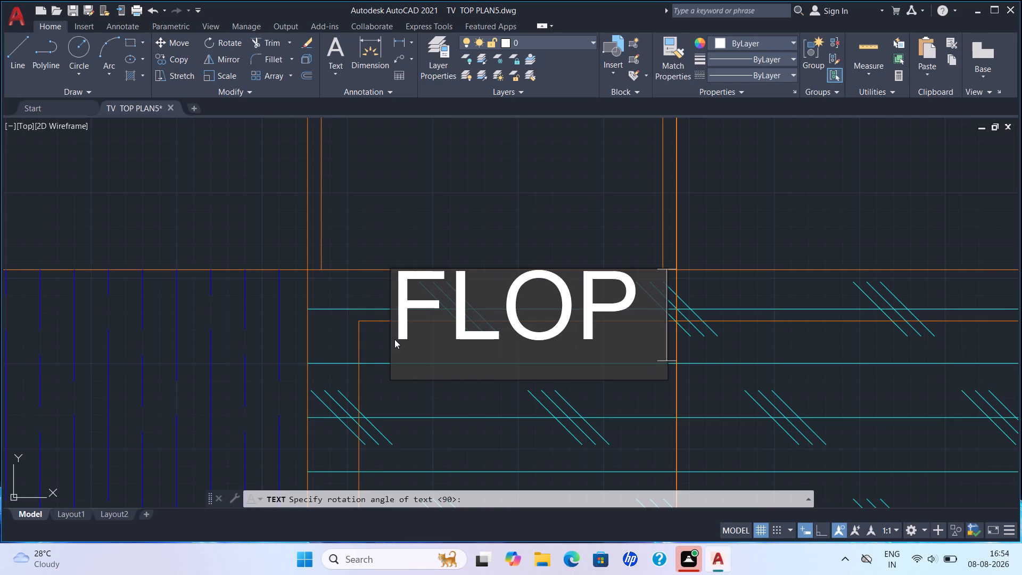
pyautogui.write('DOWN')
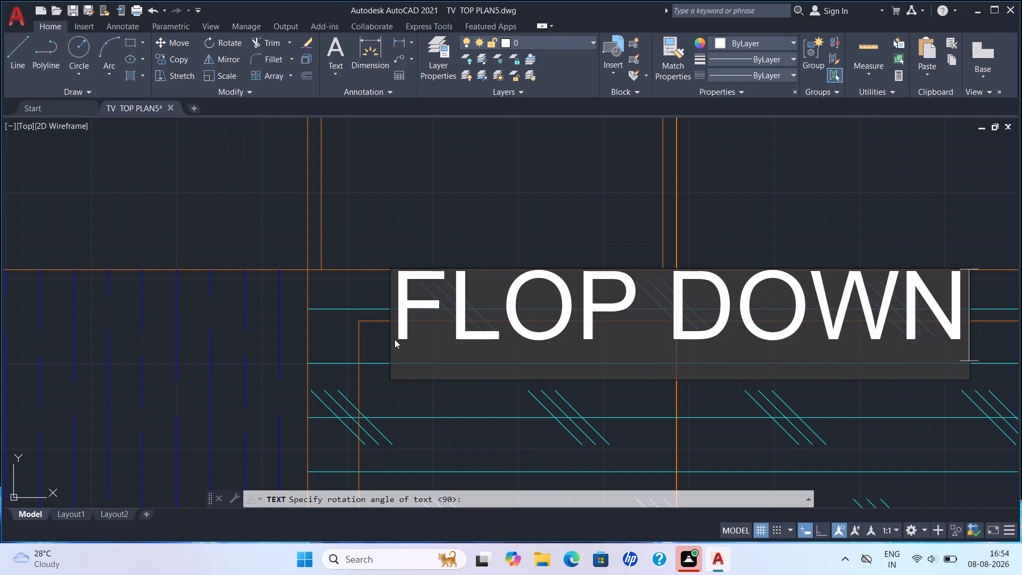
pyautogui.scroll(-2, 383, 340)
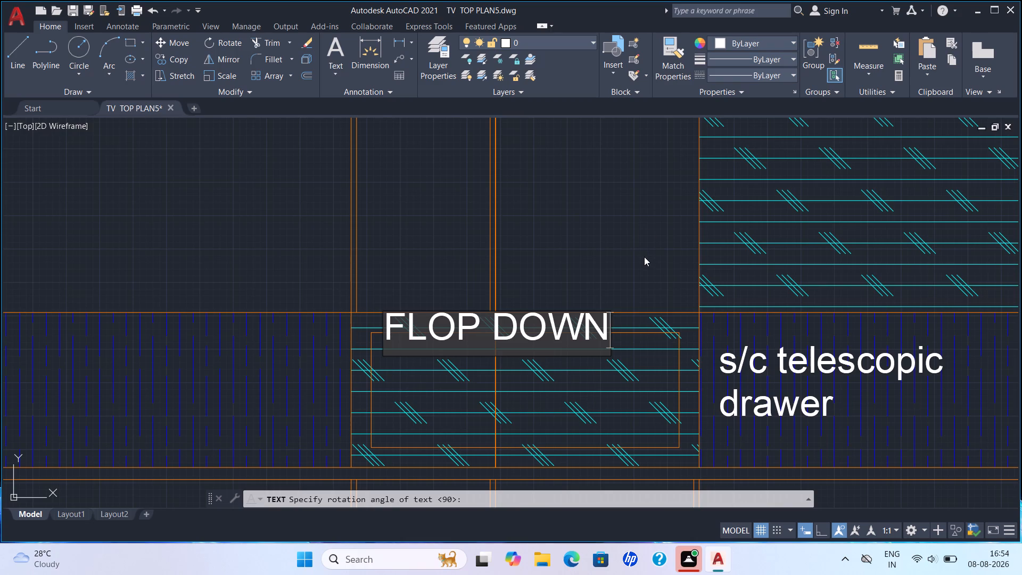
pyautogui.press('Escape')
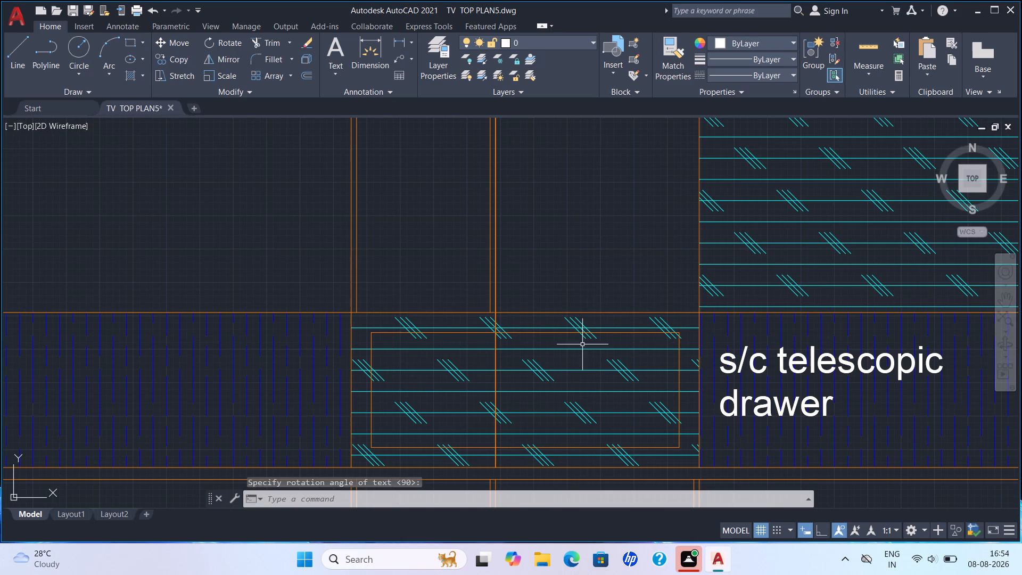
# Set the Standard text style's height to 20 and keep it as the current style.
pyautogui.write('ST')
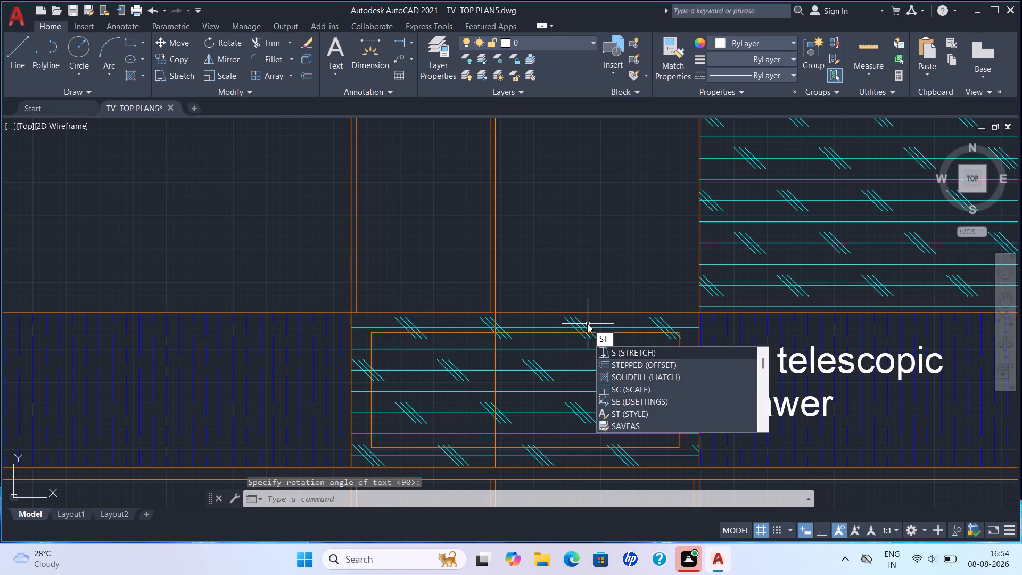
pyautogui.click(637, 348)
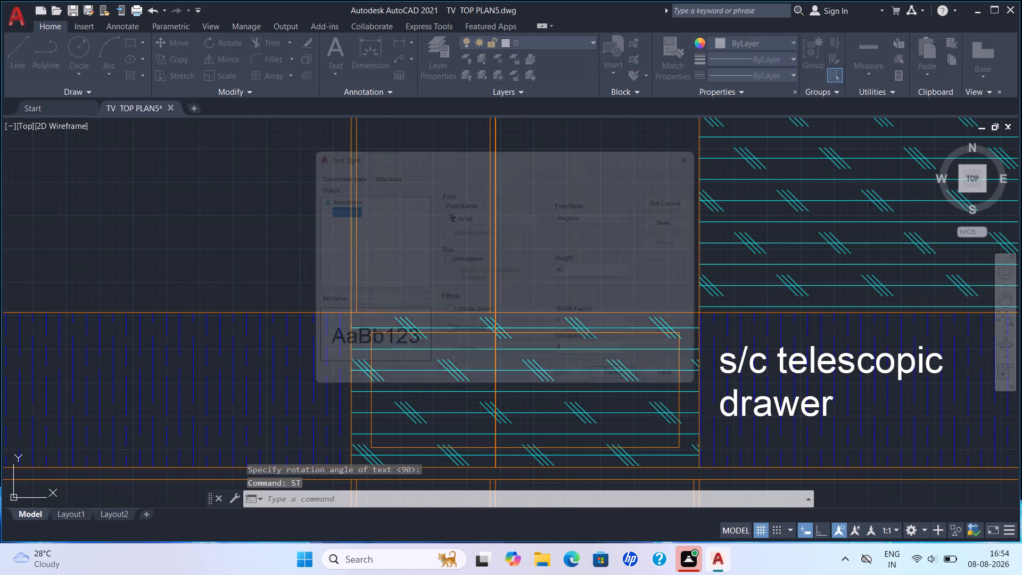
pyautogui.click(581, 272)
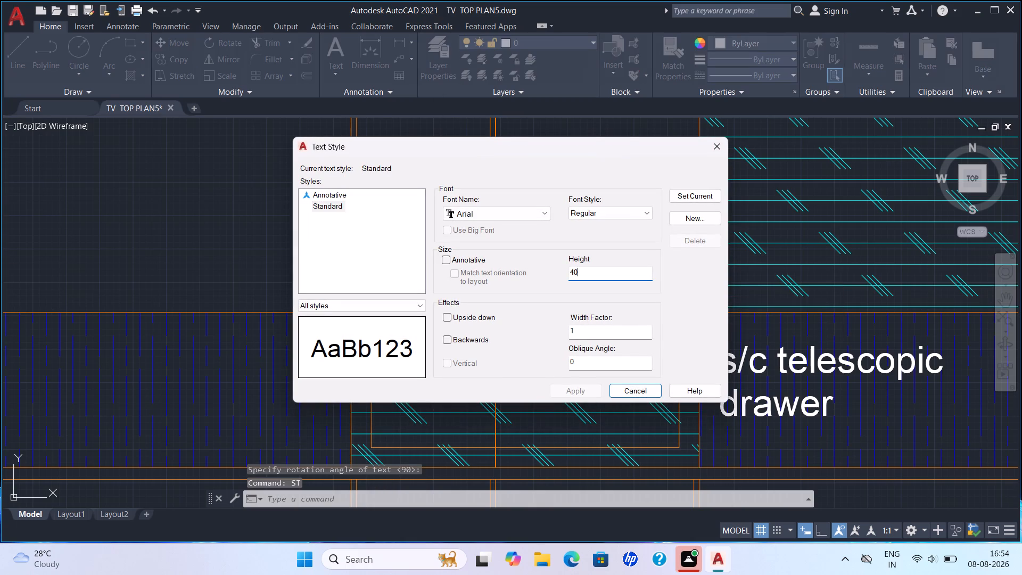
pyautogui.press('BackSpace')
pyautogui.press('BackSpace')
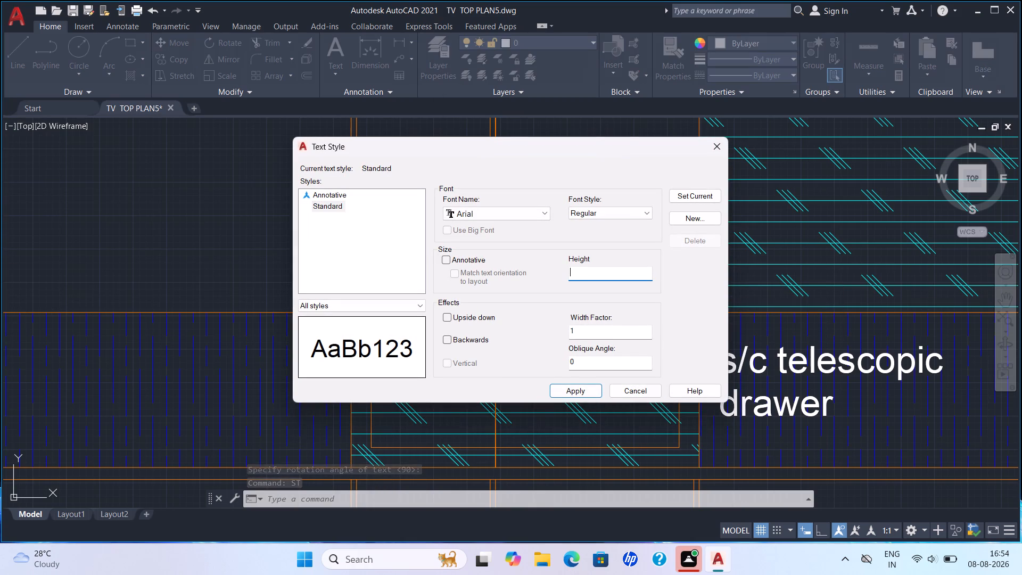
pyautogui.write('20')
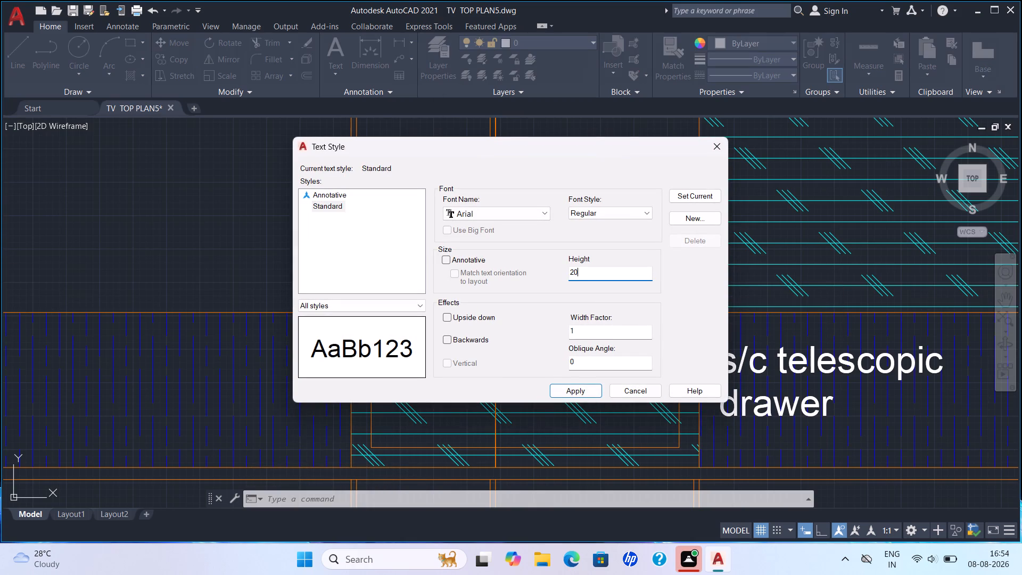
pyautogui.press('Return')
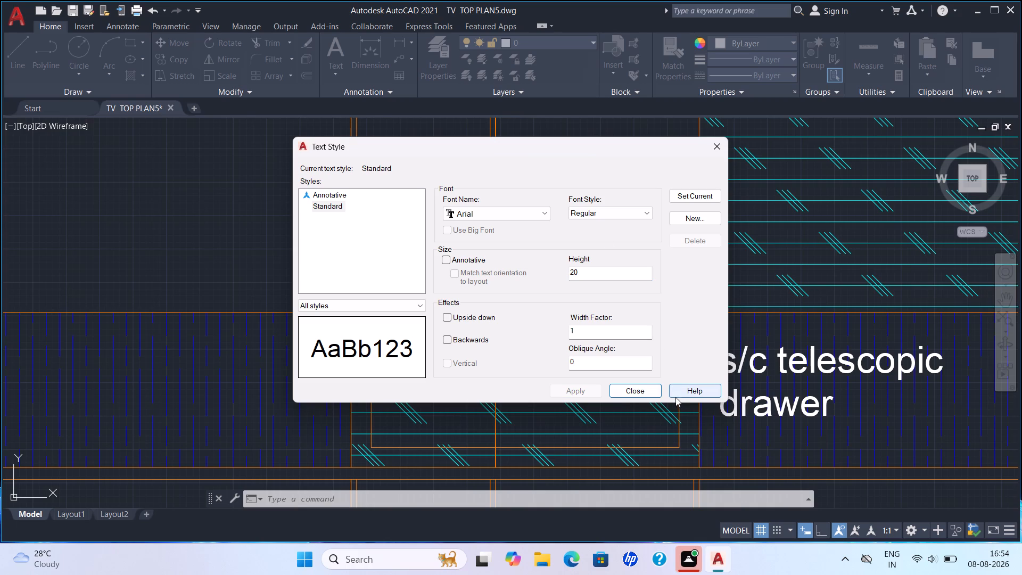
pyautogui.moveTo(686, 197); pyautogui.dragTo(684, 206)
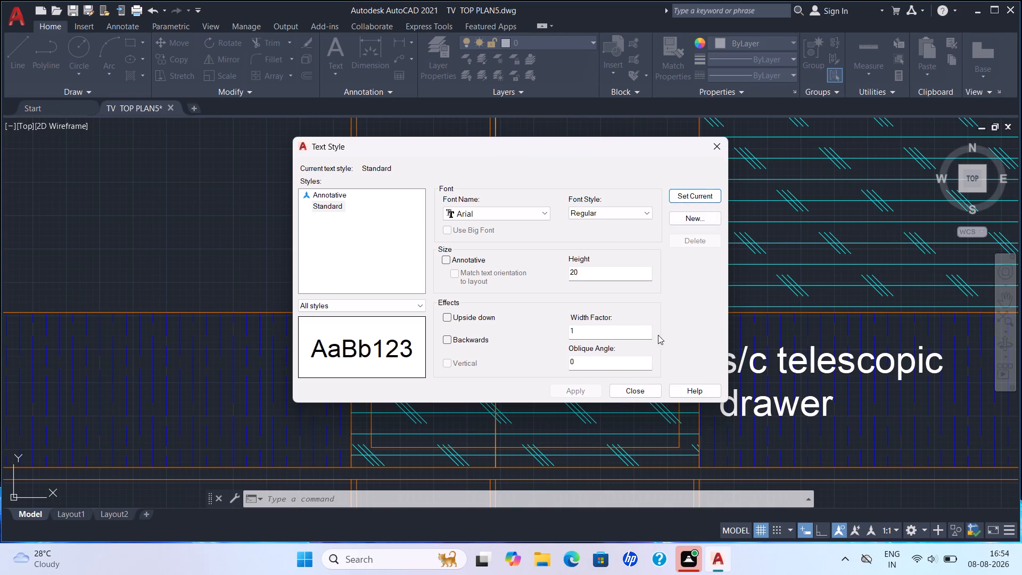
pyautogui.click(639, 393)
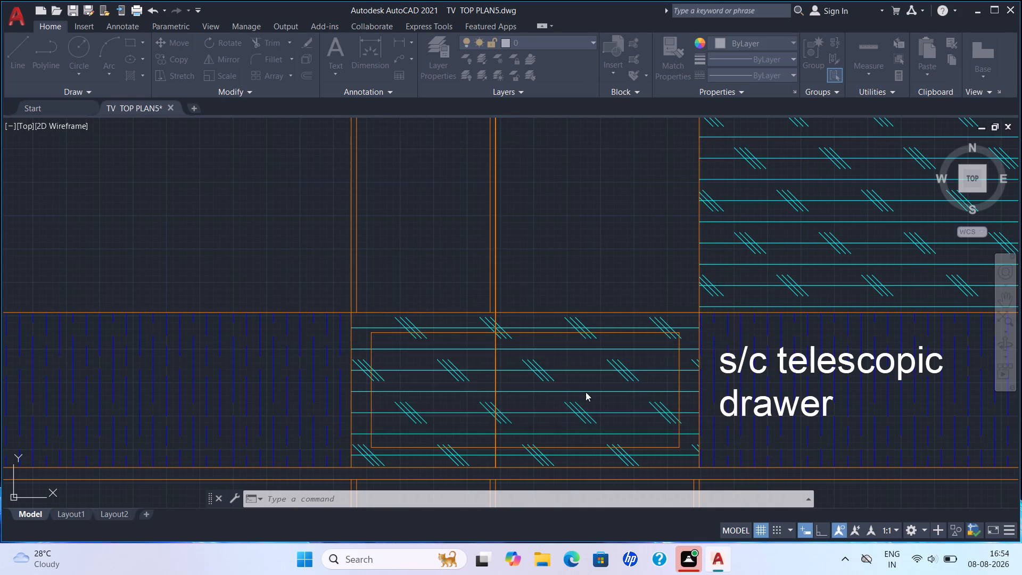
# Add the horizontal three-line single-line text "FLAP DOWN", "AI.PROFILE BLACK TINTED", "GLASS SHUTTER" inside the small cyan-hatched shutter beside the telescopic drawer label.
pyautogui.write('DT')
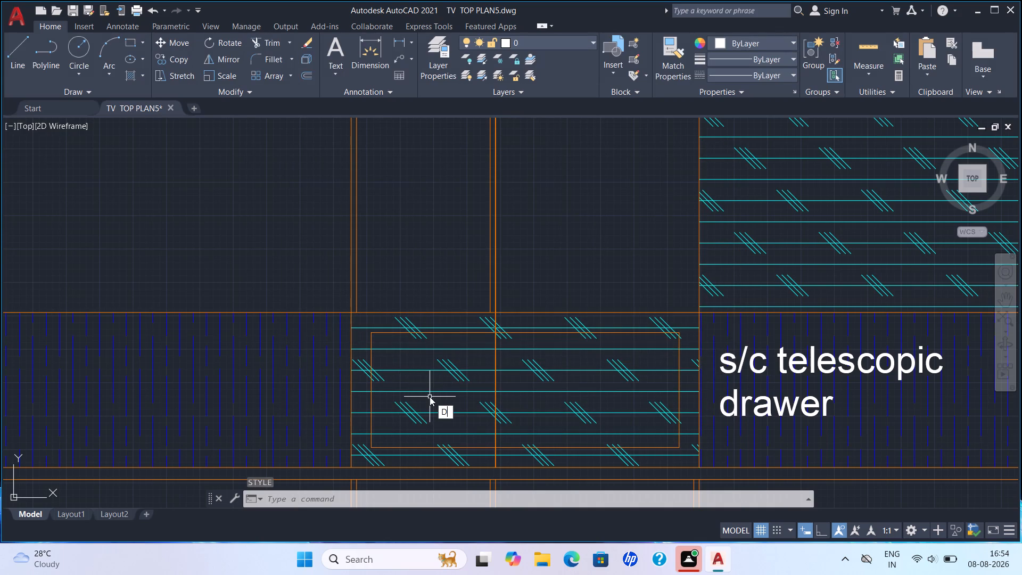
pyautogui.press('Return')
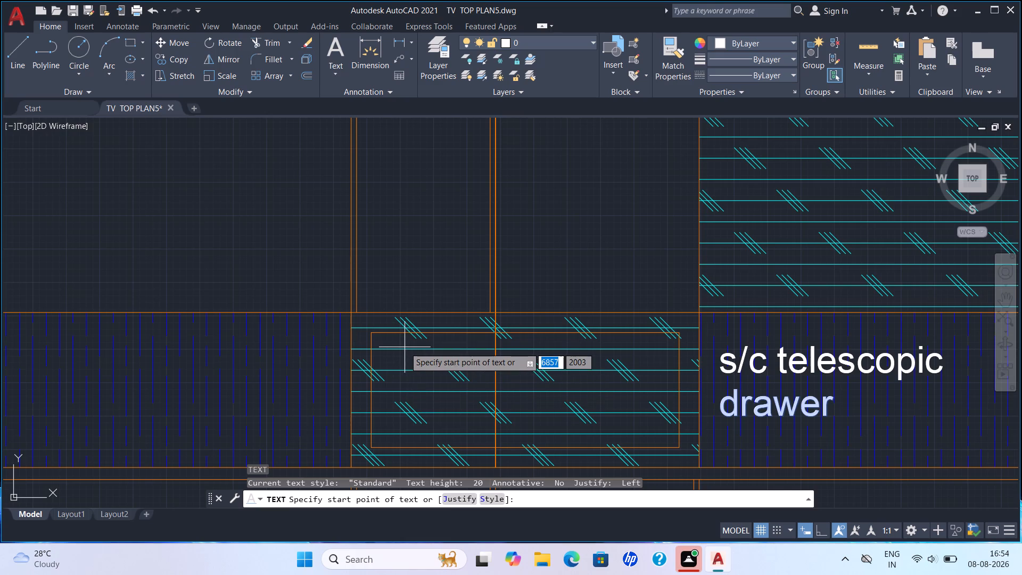
pyautogui.click(402, 347)
pyautogui.click(402, 347)
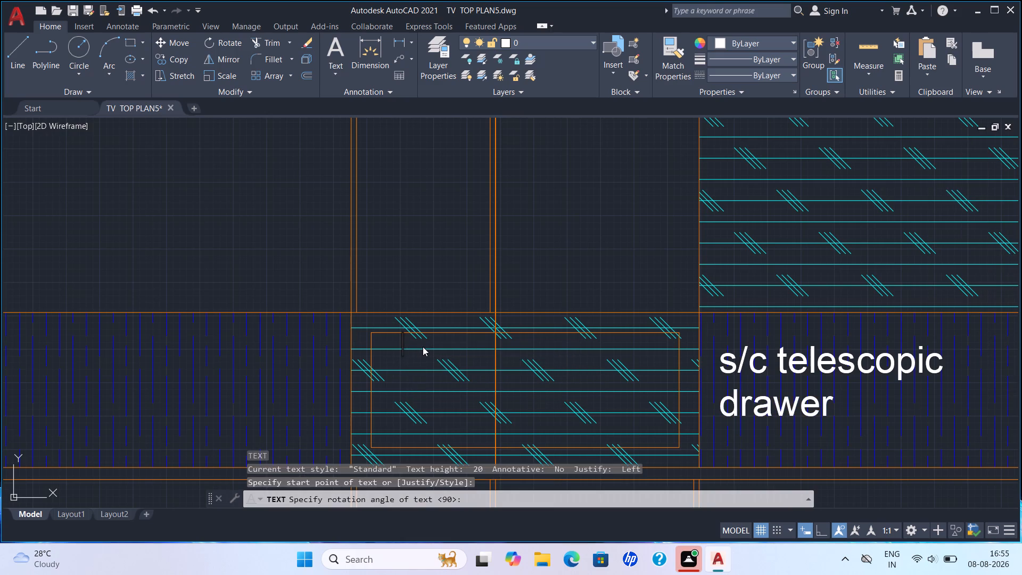
pyautogui.write('FLAP D')
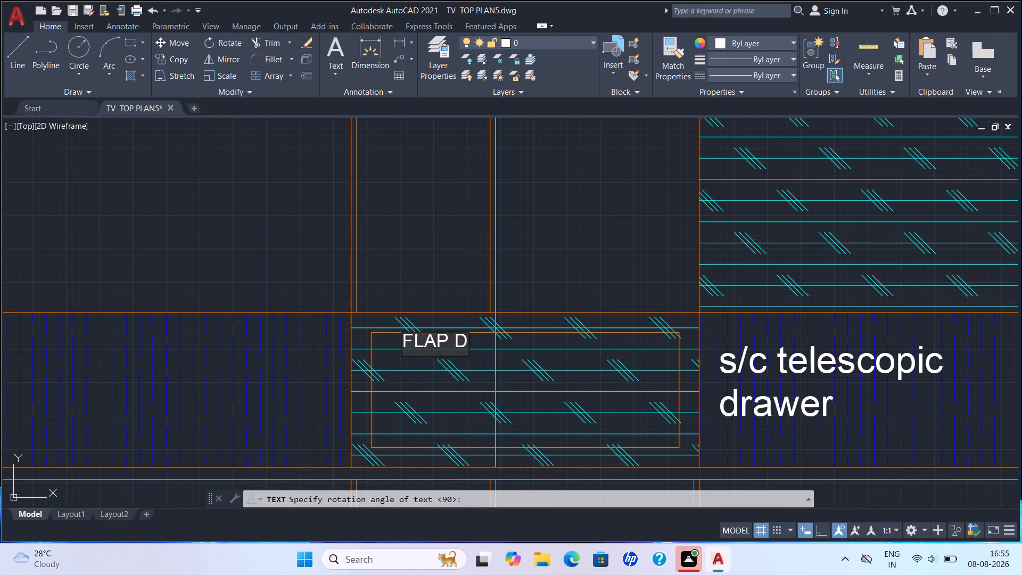
pyautogui.press('o')
pyautogui.write('WN')
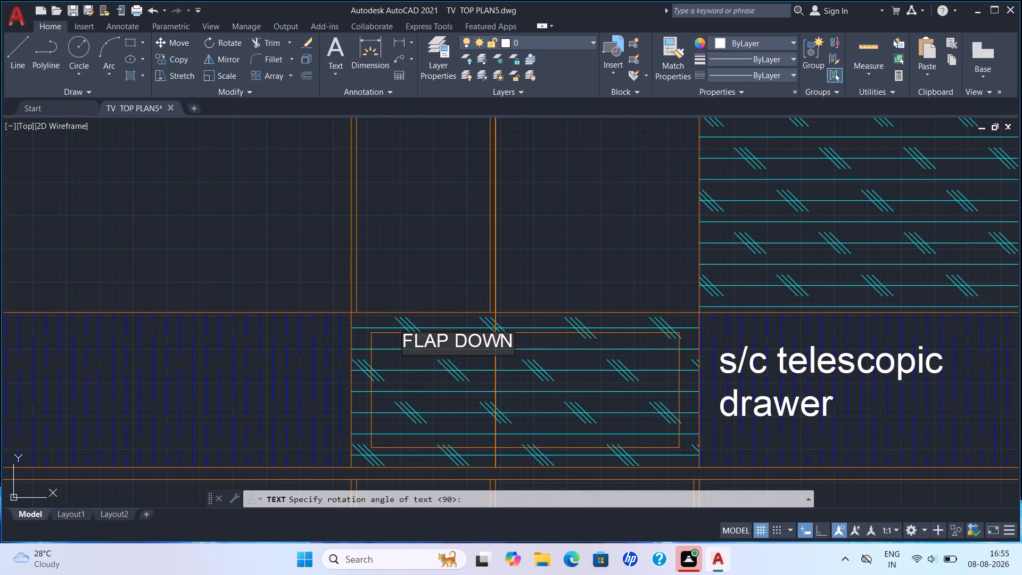
pyautogui.press('Return')
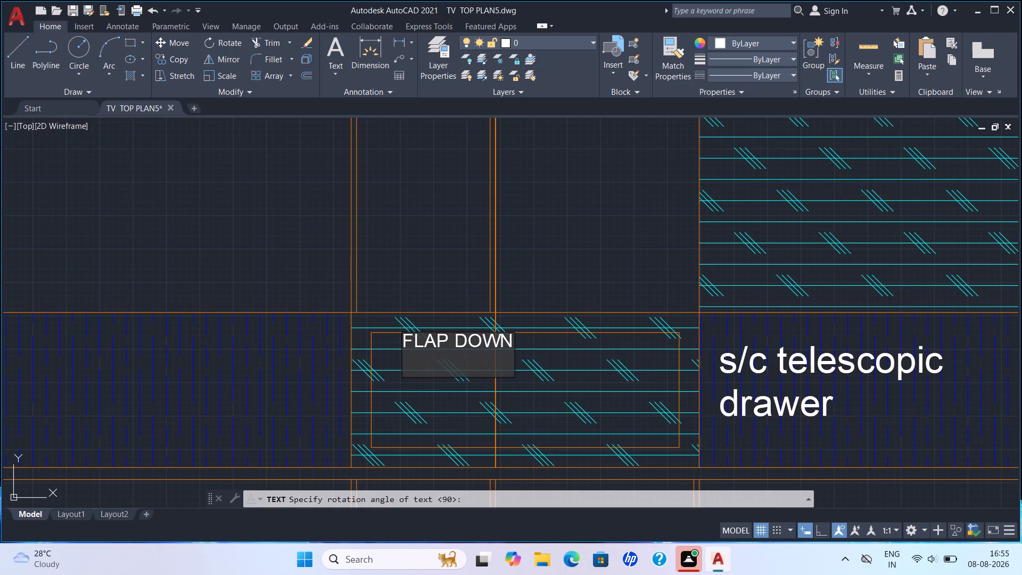
pyautogui.write('AI')
pyautogui.press('.')
pyautogui.write('PROFILE')
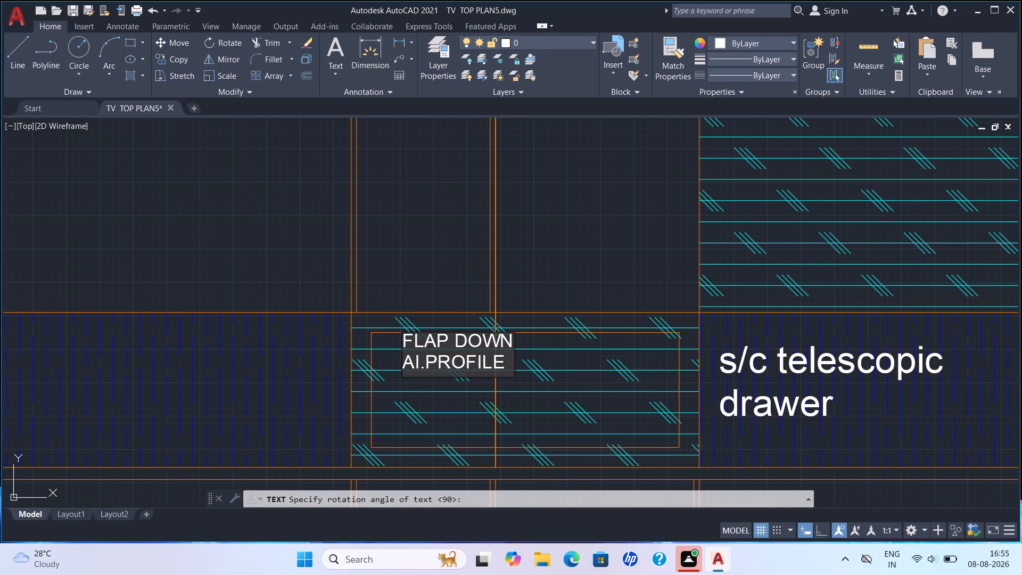
pyautogui.press('space')
pyautogui.write('BLACK')
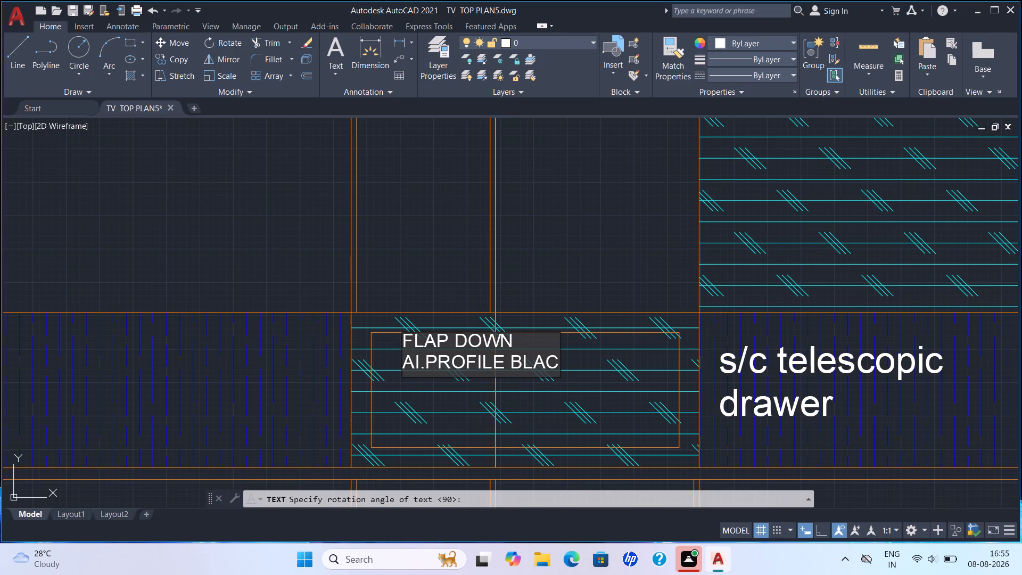
pyautogui.press('space')
pyautogui.write('TI')
pyautogui.write('NTED')
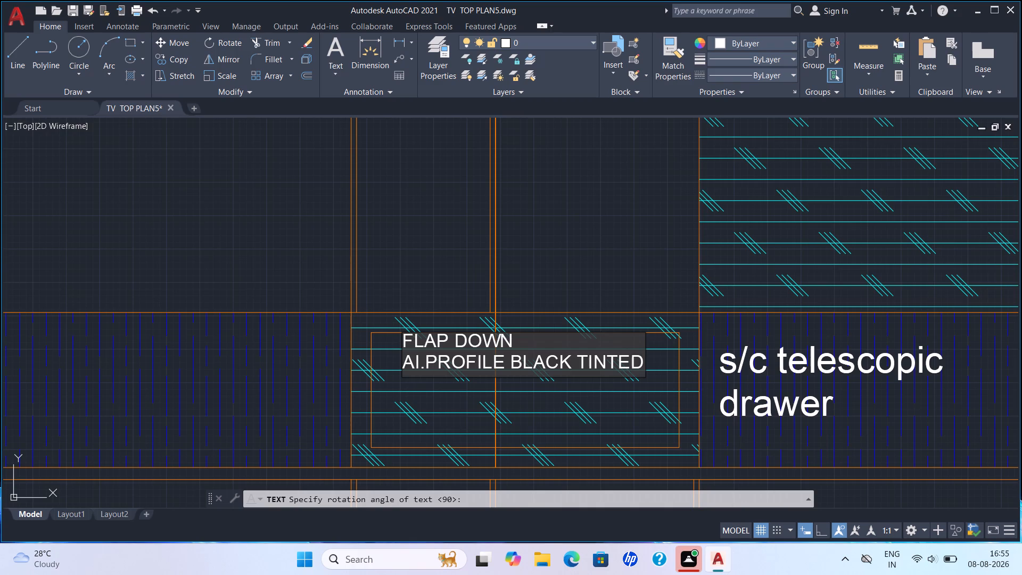
pyautogui.press('Return')
pyautogui.write('GLAS')
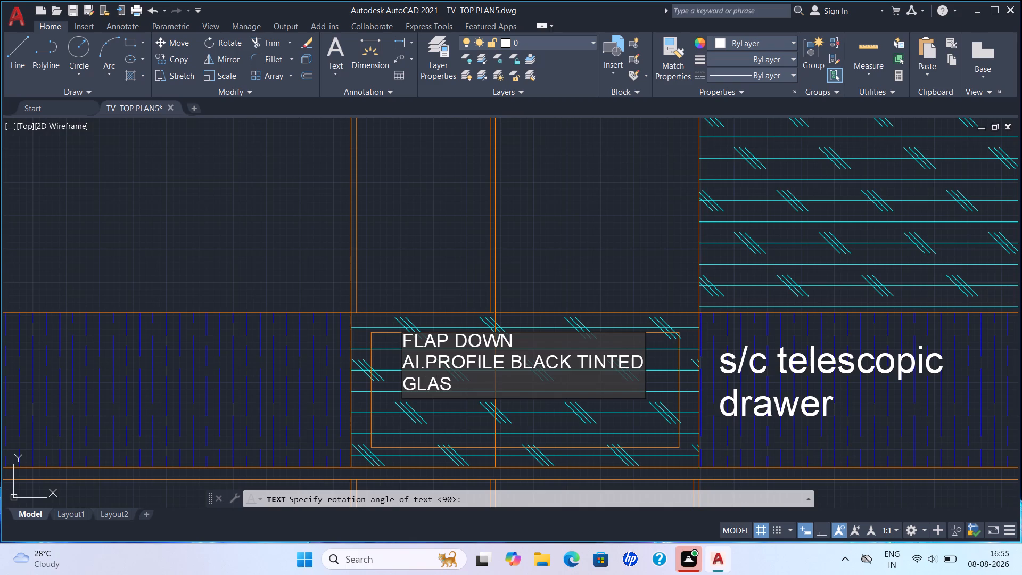
pyautogui.write('S SHUTTER')
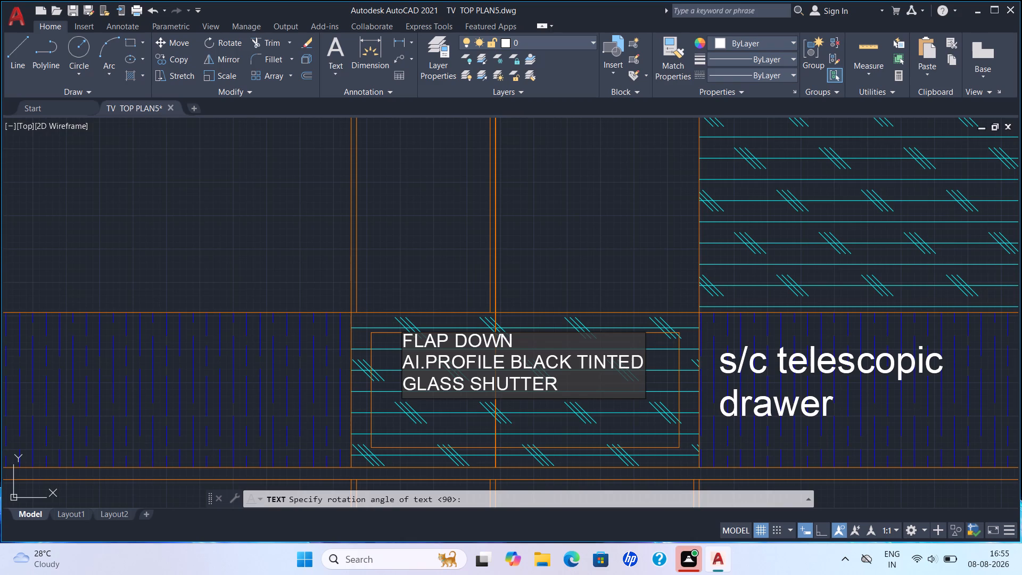
pyautogui.press('Return')
pyautogui.press('Return')
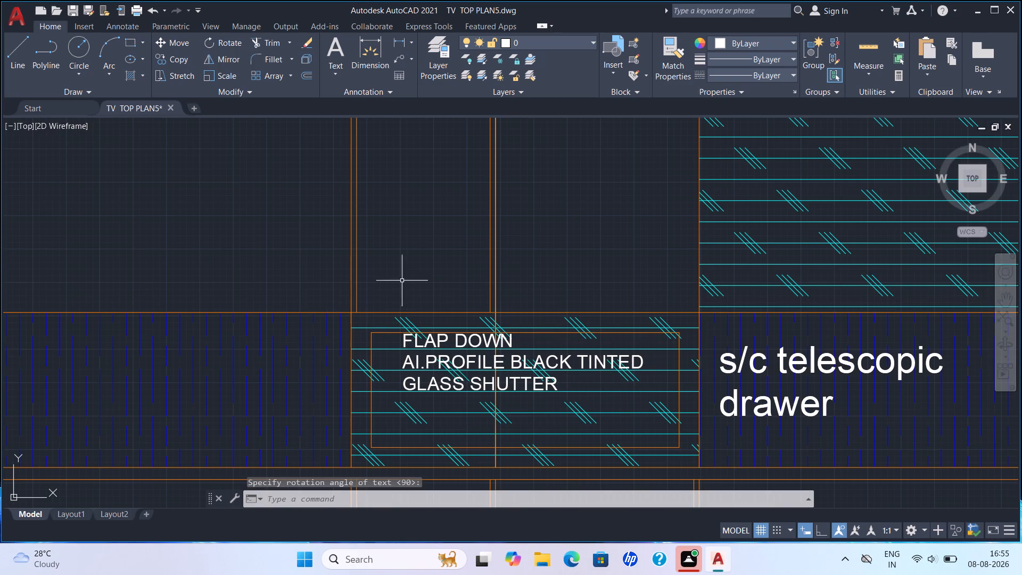
# Add the horizontal two-line single-line text "S/C TELESCOPIC", "DRAWER" inside the long blue-hatched drawer front, at height 20.
pyautogui.scroll(-1, 448, 294)
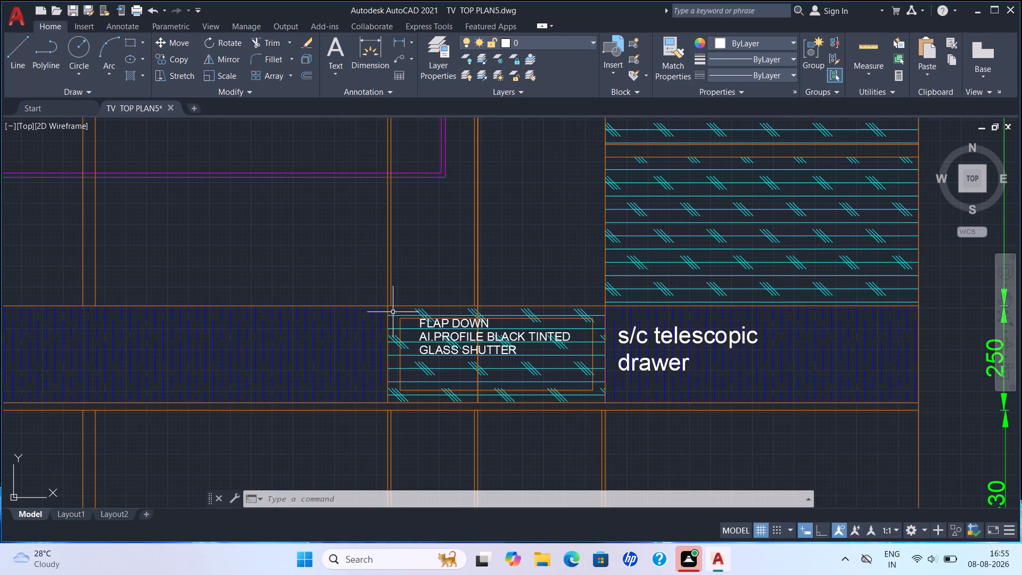
pyautogui.scroll(-1, 311, 341)
pyautogui.moveTo(474, 315); pyautogui.dragTo(591, 313, button='middle')
pyautogui.moveTo(645, 311); pyautogui.dragTo(655, 308, button='middle')
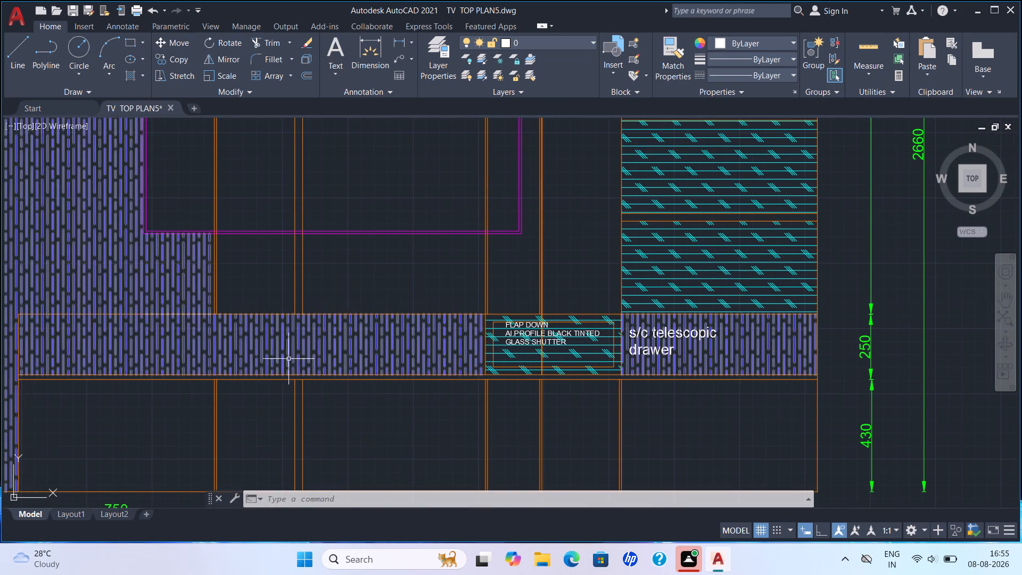
pyautogui.moveTo(286, 354); pyautogui.dragTo(490, 323, button='middle')
pyautogui.press('Escape')
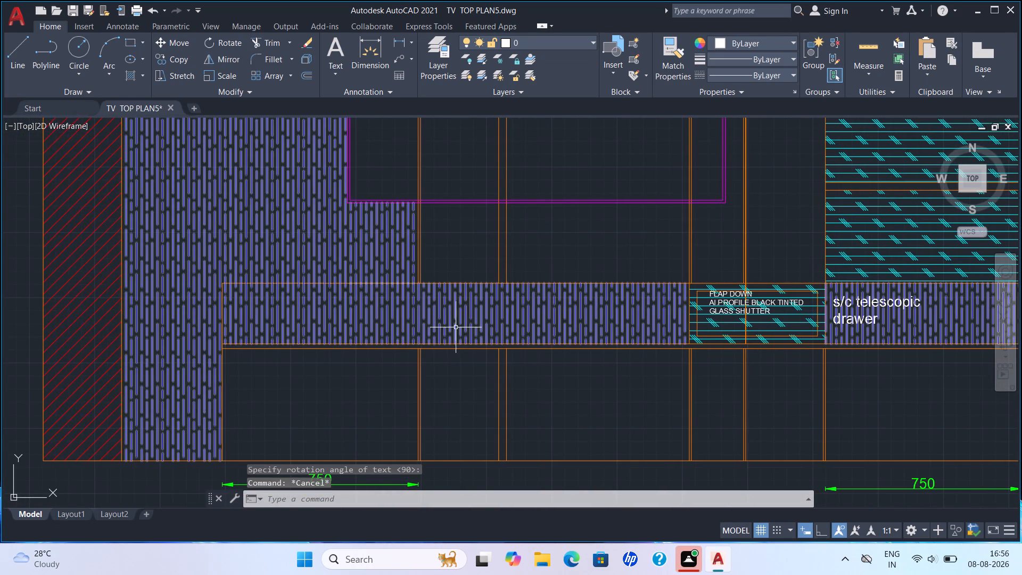
pyautogui.write('SC')
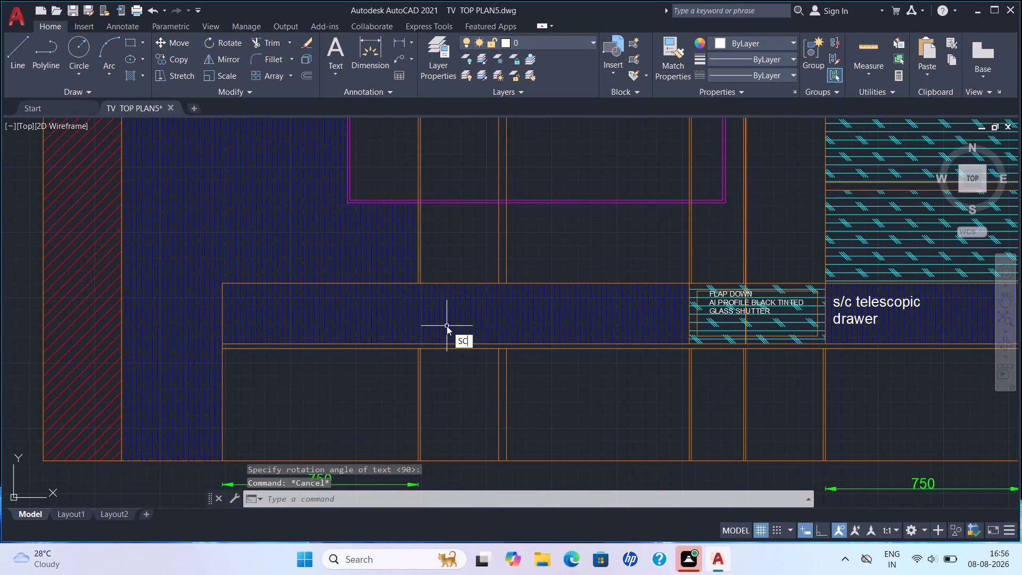
pyautogui.press('Escape')
pyautogui.write('DT')
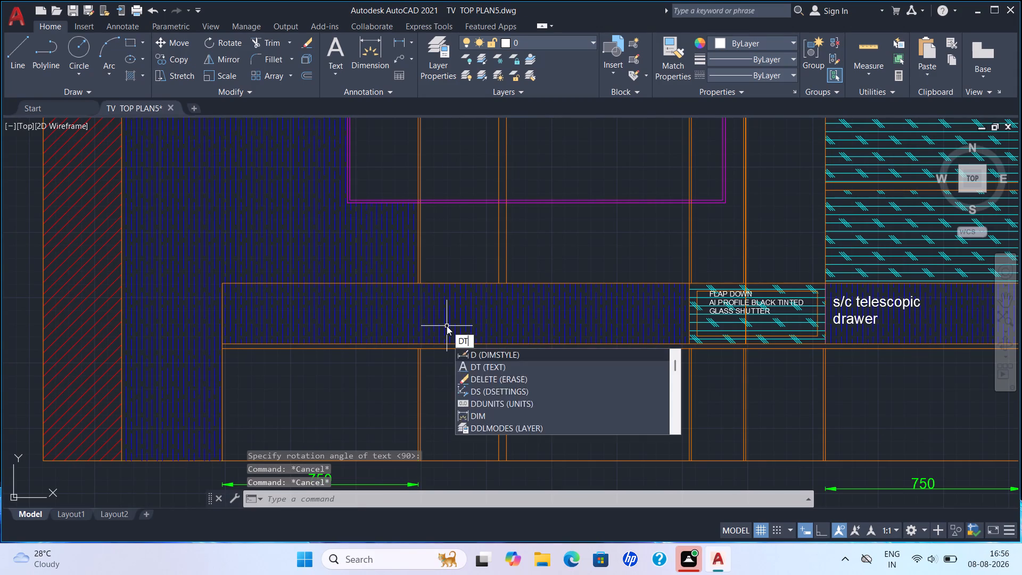
pyautogui.press('Return')
pyautogui.scroll(2, 381, 301)
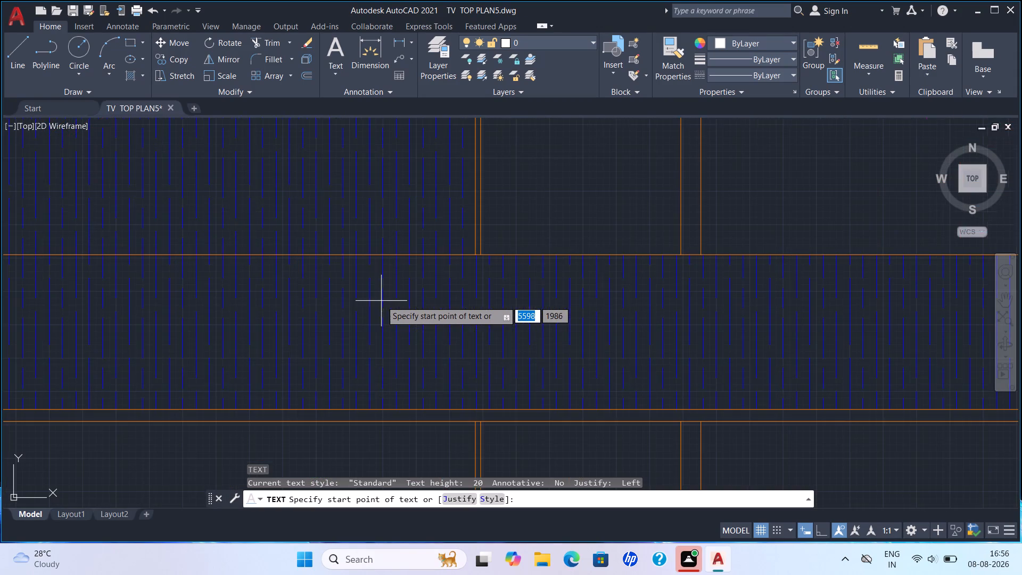
pyautogui.click(365, 307)
pyautogui.click(365, 307)
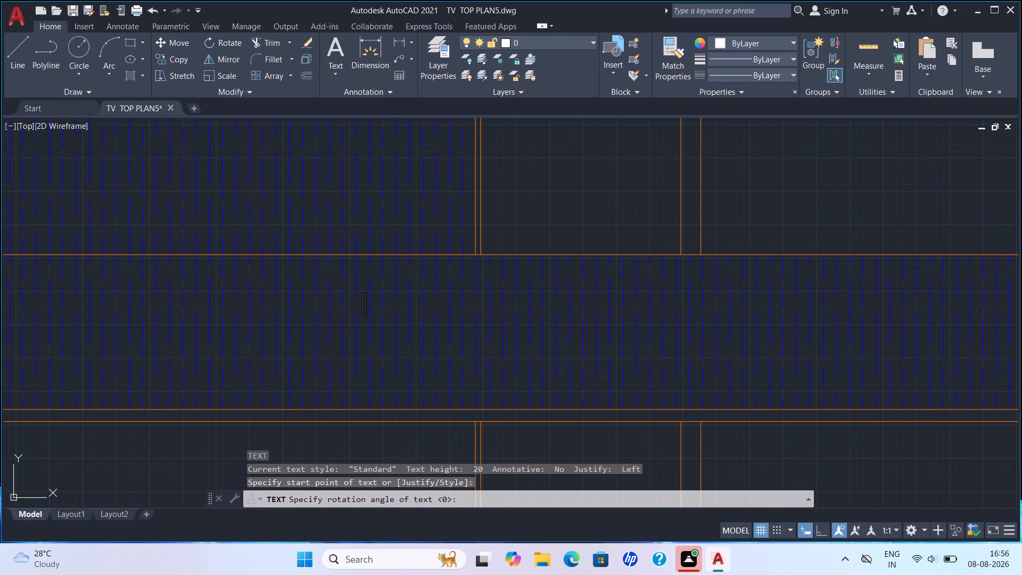
pyautogui.press('s')
pyautogui.write('/C TELESCOPIC')
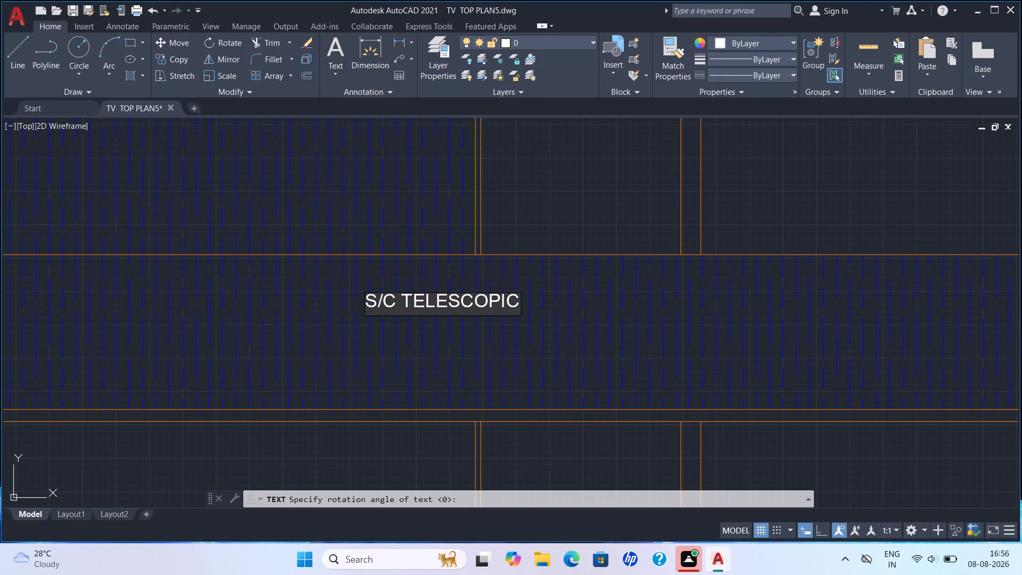
pyautogui.press('Return')
pyautogui.write('DRAWER')
pyautogui.press('Return')
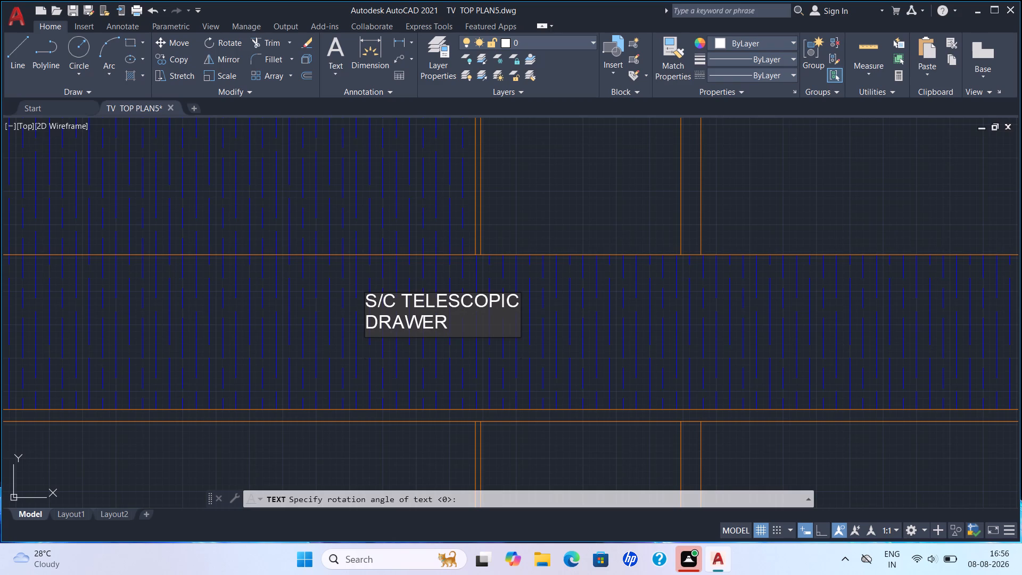
pyautogui.press('Return')
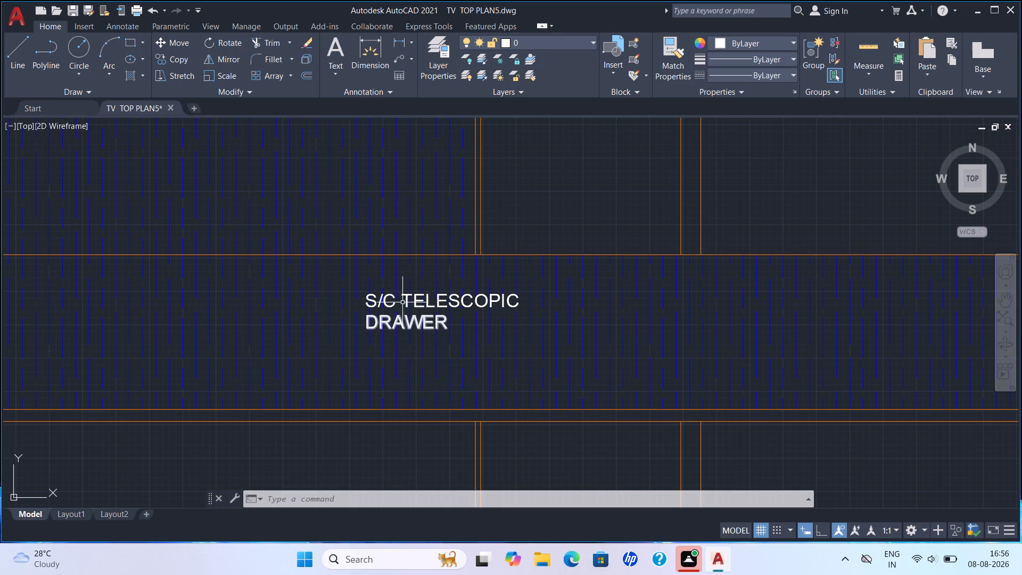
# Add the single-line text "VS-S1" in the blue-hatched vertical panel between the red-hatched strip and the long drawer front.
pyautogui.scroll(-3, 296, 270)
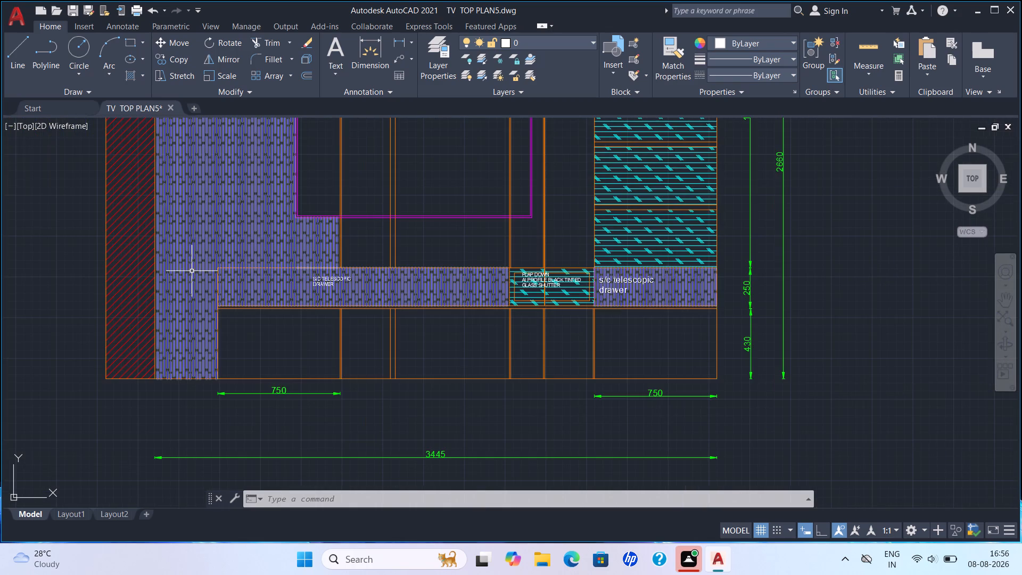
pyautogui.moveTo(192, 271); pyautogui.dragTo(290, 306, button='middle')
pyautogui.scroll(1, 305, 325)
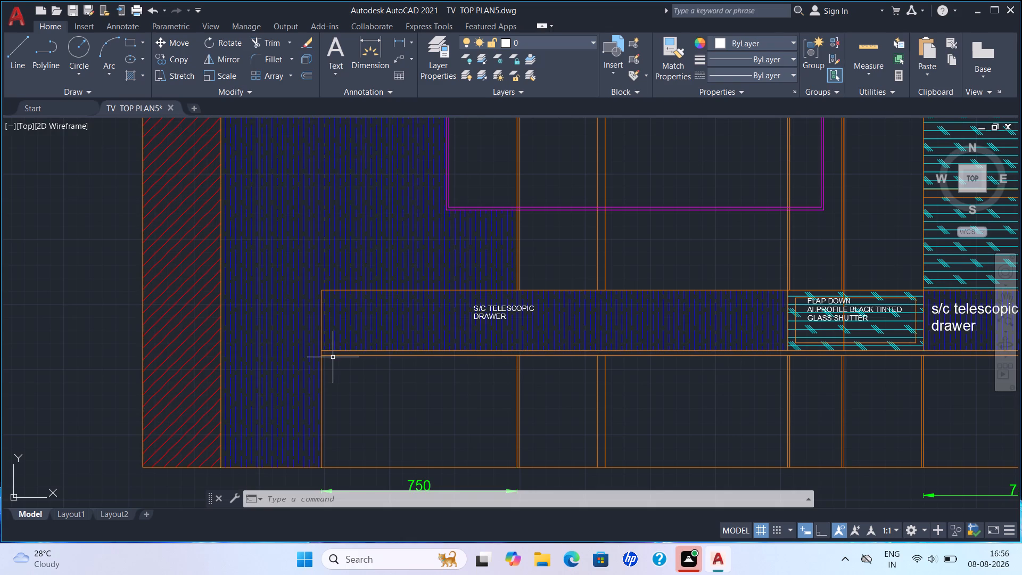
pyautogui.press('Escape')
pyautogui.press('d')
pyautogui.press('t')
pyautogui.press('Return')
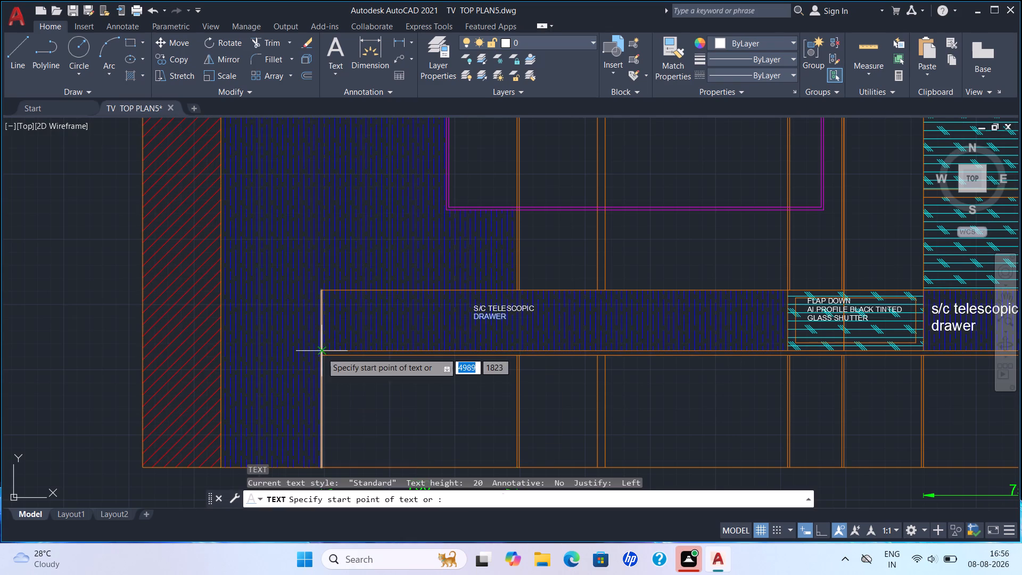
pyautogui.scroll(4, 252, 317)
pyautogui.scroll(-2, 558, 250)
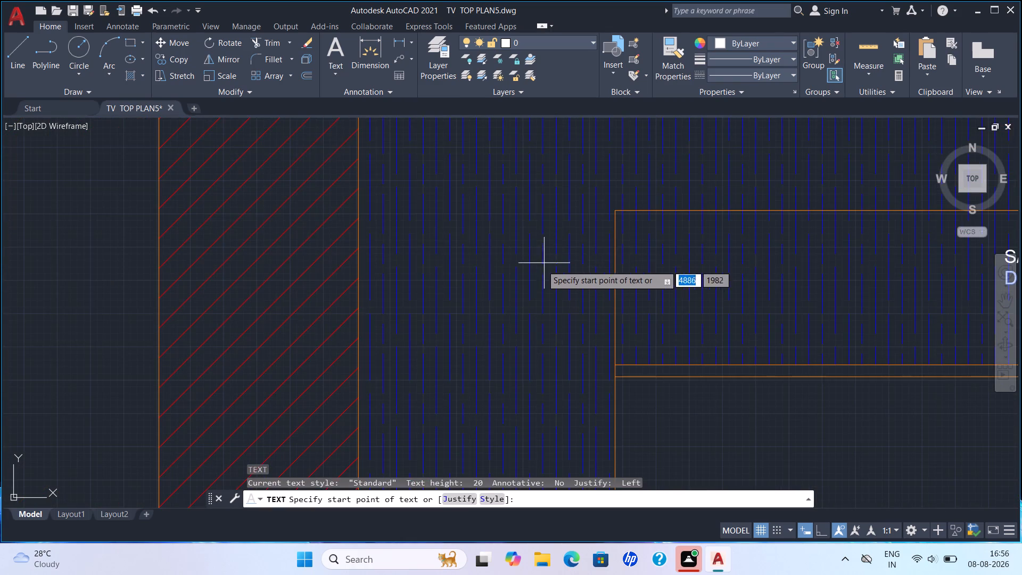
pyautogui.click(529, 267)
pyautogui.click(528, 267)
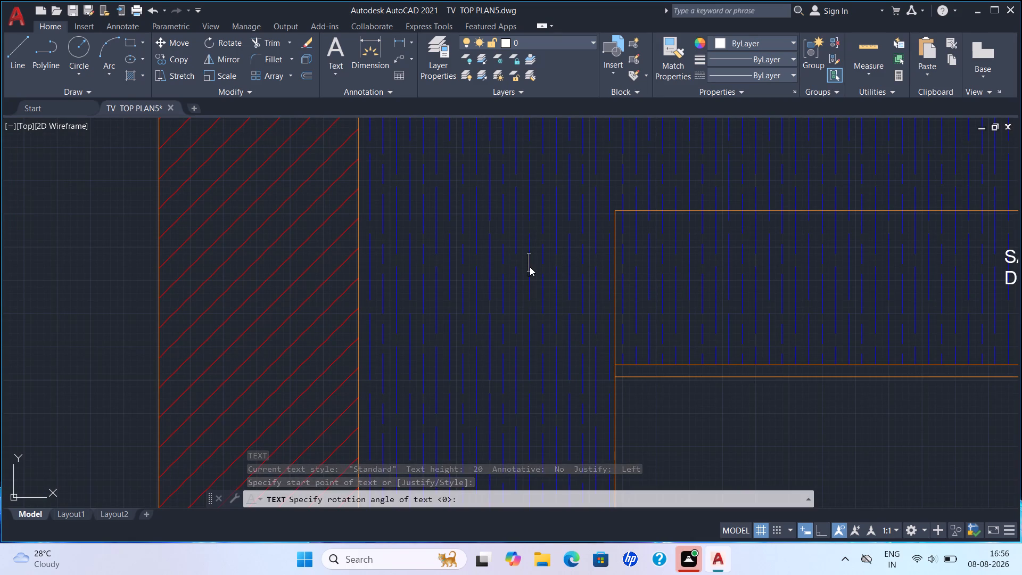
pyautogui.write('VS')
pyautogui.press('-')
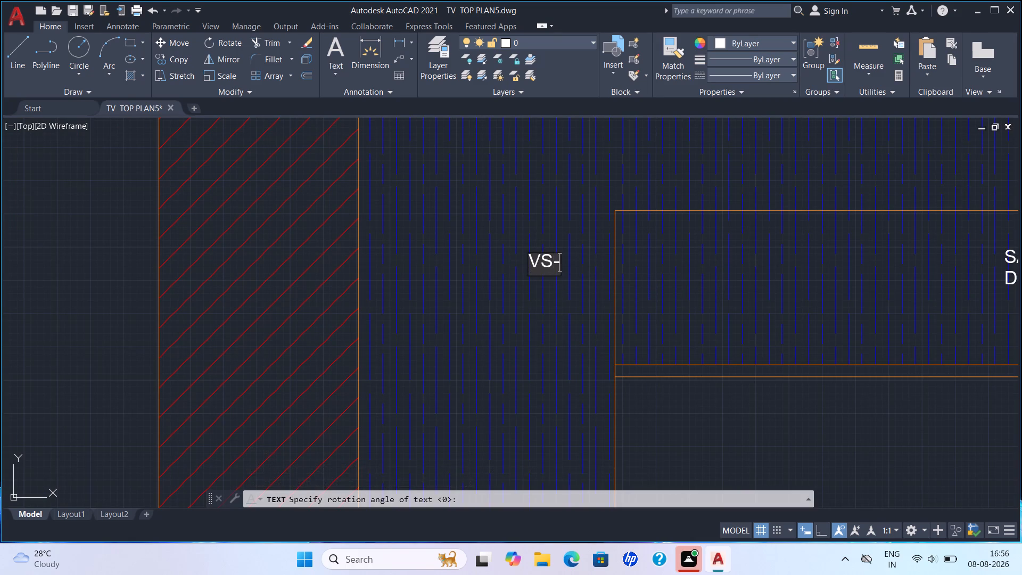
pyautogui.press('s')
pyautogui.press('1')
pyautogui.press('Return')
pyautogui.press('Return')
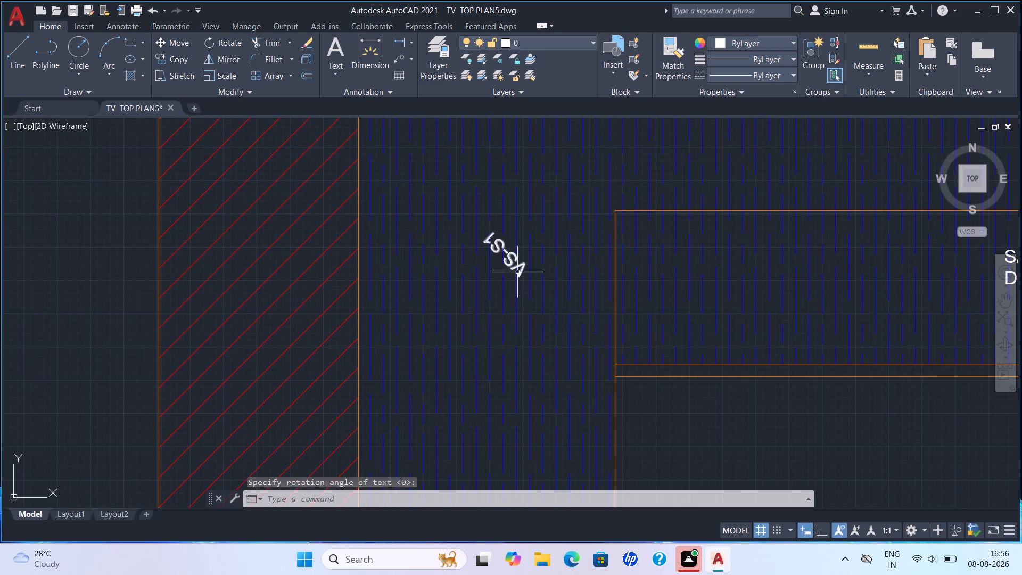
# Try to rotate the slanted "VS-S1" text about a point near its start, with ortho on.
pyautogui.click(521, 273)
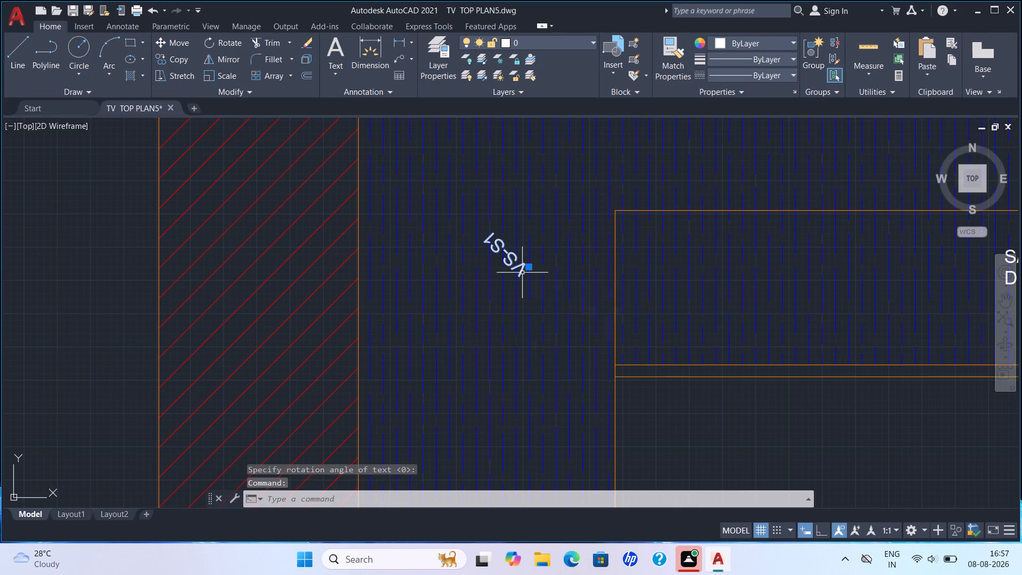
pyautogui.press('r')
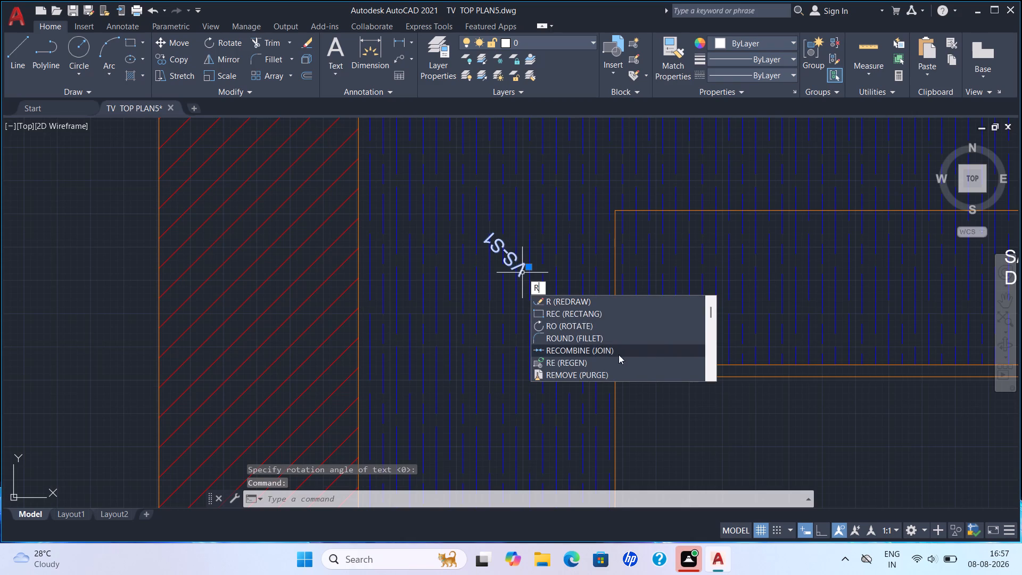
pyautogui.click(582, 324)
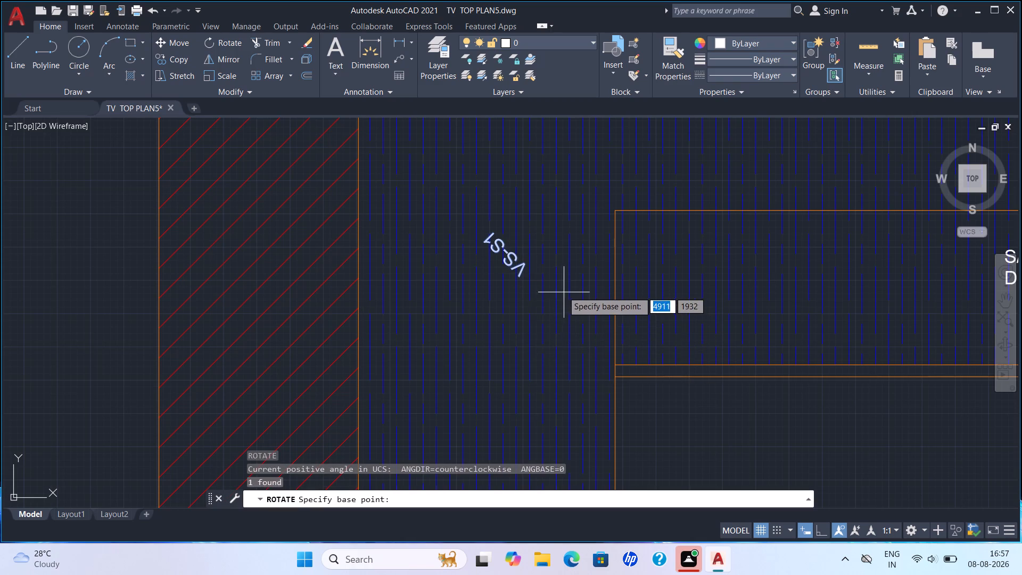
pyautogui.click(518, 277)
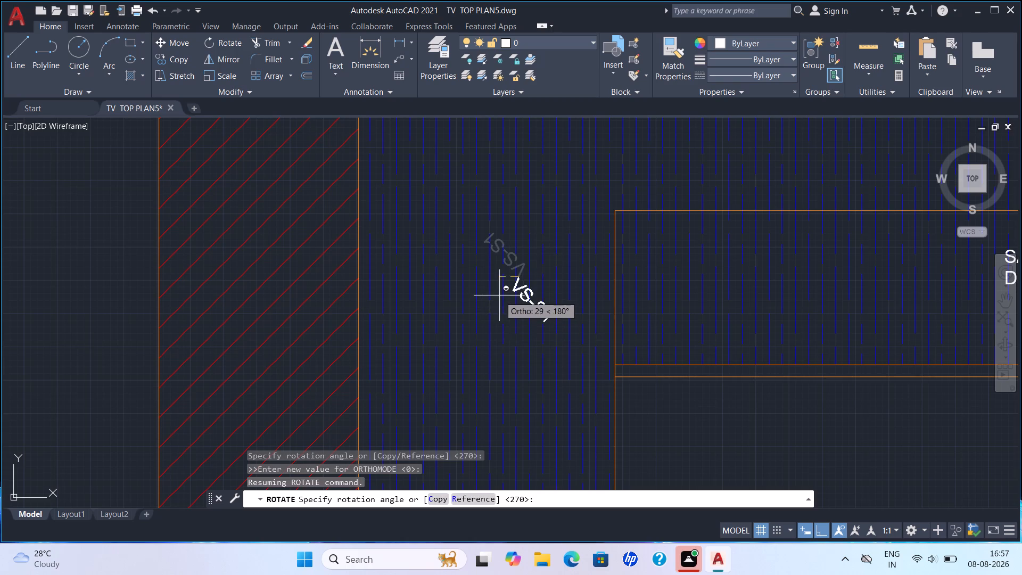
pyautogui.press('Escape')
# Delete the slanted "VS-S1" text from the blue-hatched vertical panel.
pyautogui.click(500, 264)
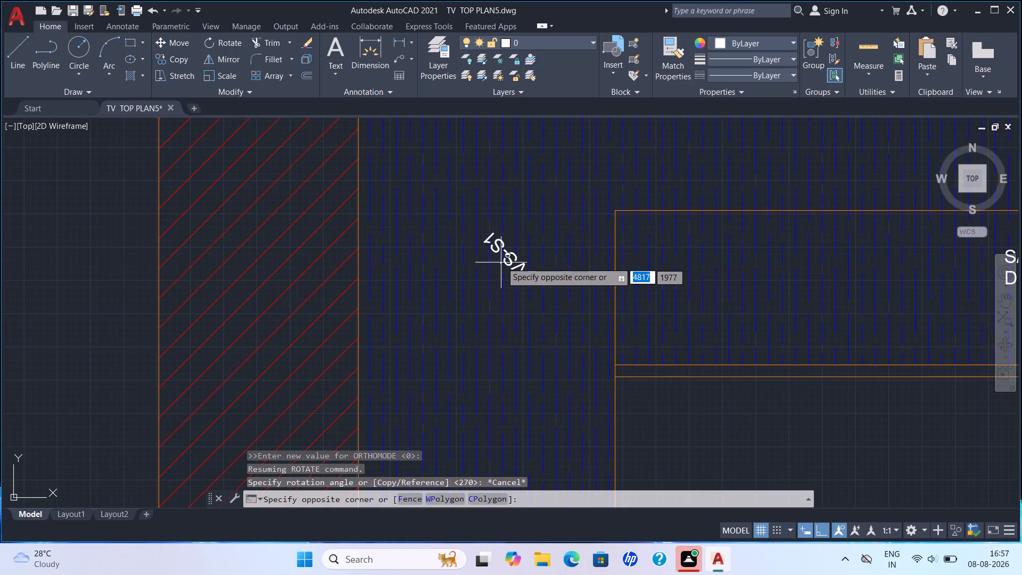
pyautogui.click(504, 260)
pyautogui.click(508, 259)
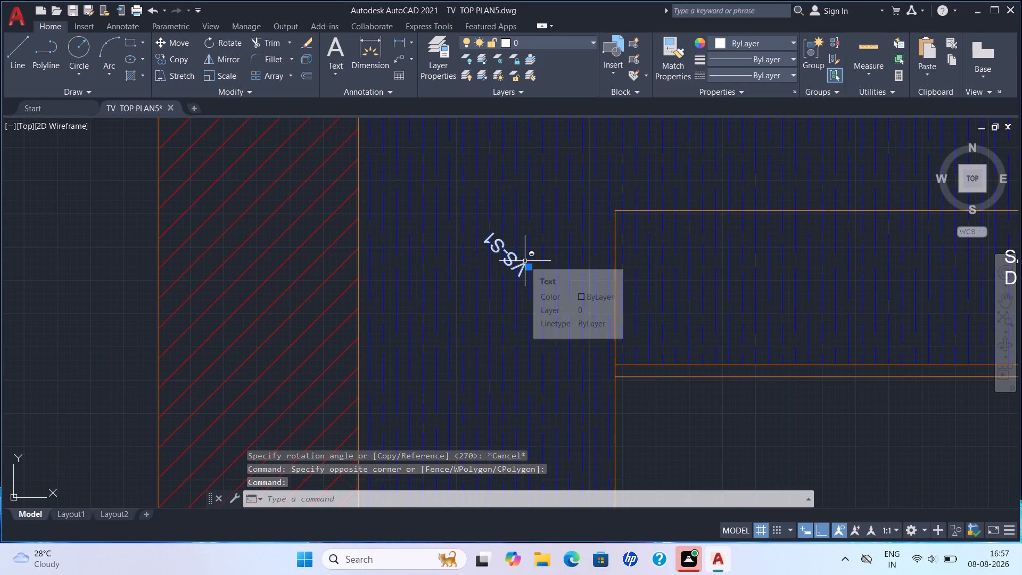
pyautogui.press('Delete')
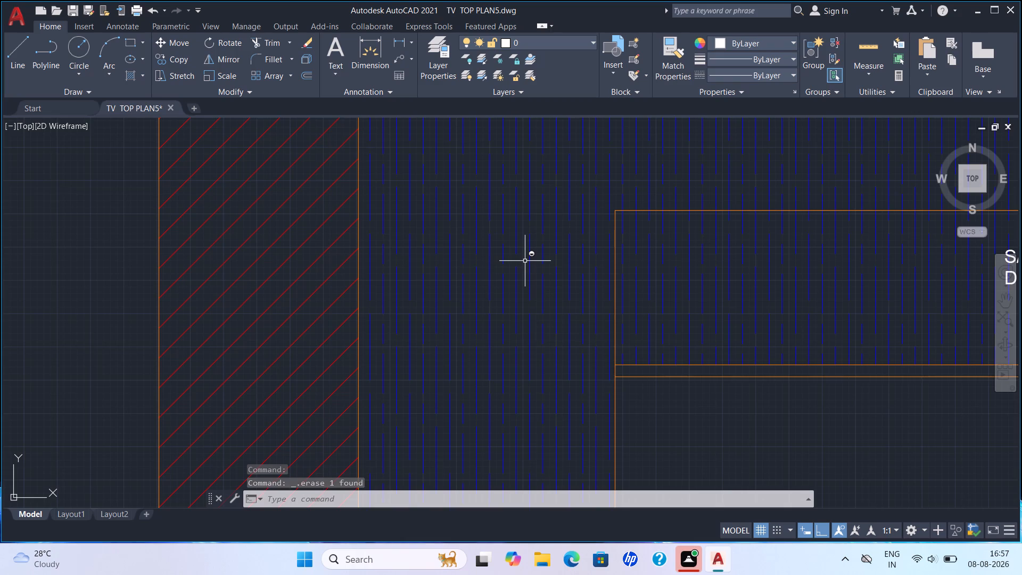
# Add the single-line text "VS-SI" at 0° rotation in the blue-hatched vertical panel beside the long drawer front.
pyautogui.write('DT')
pyautogui.press('Return')
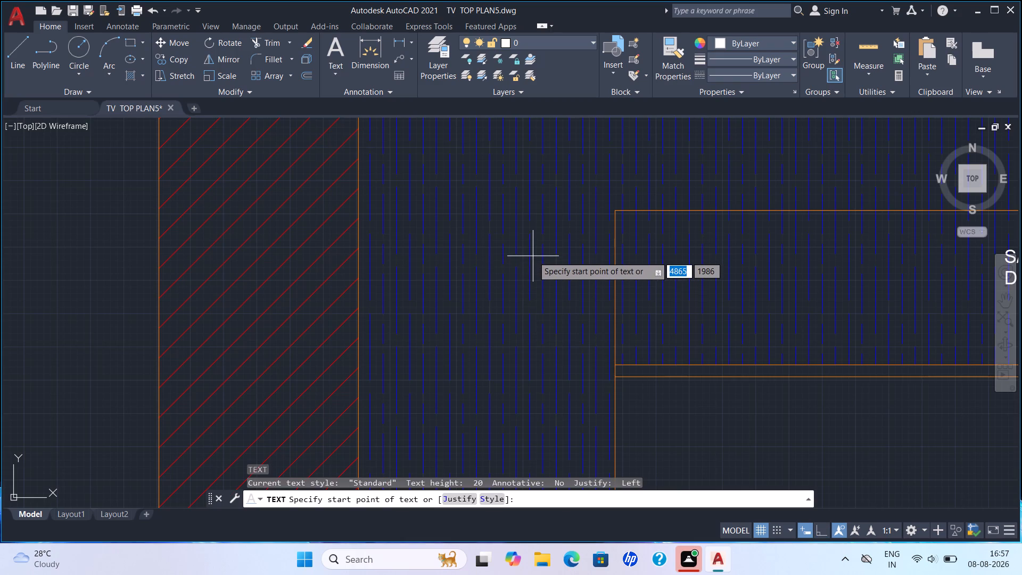
pyautogui.click(533, 256)
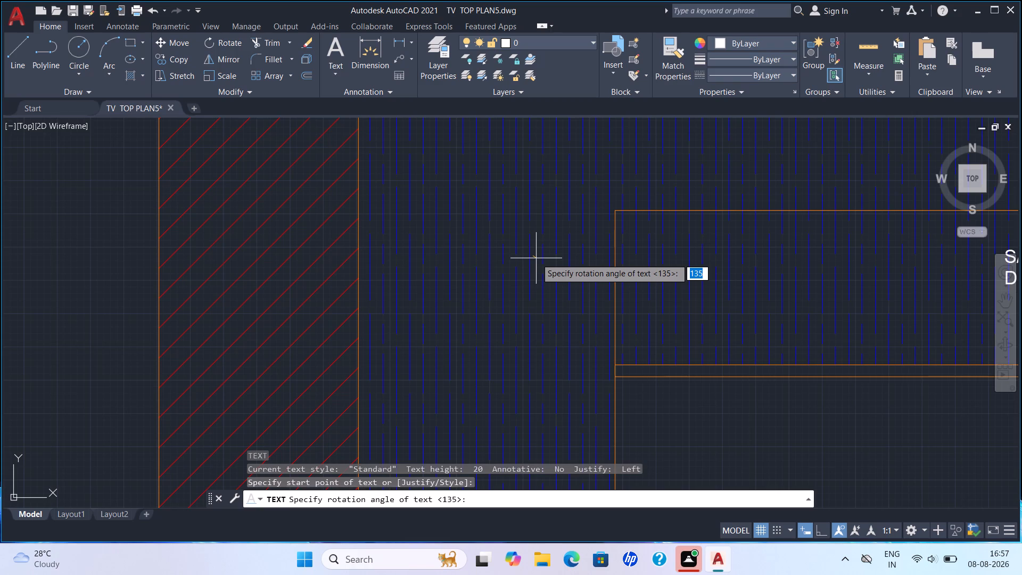
pyautogui.press('0')
pyautogui.press('Return')
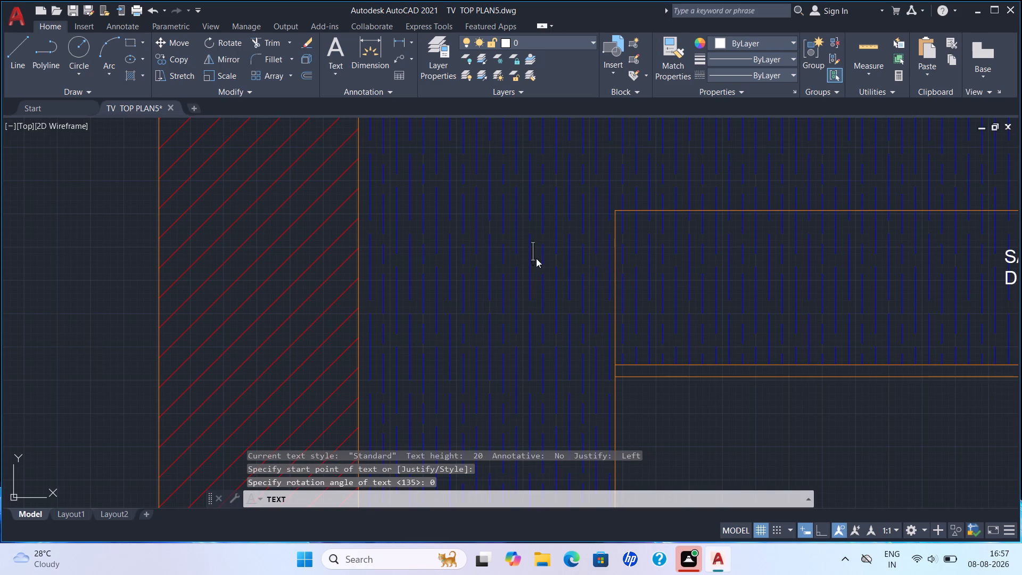
pyautogui.write('VS')
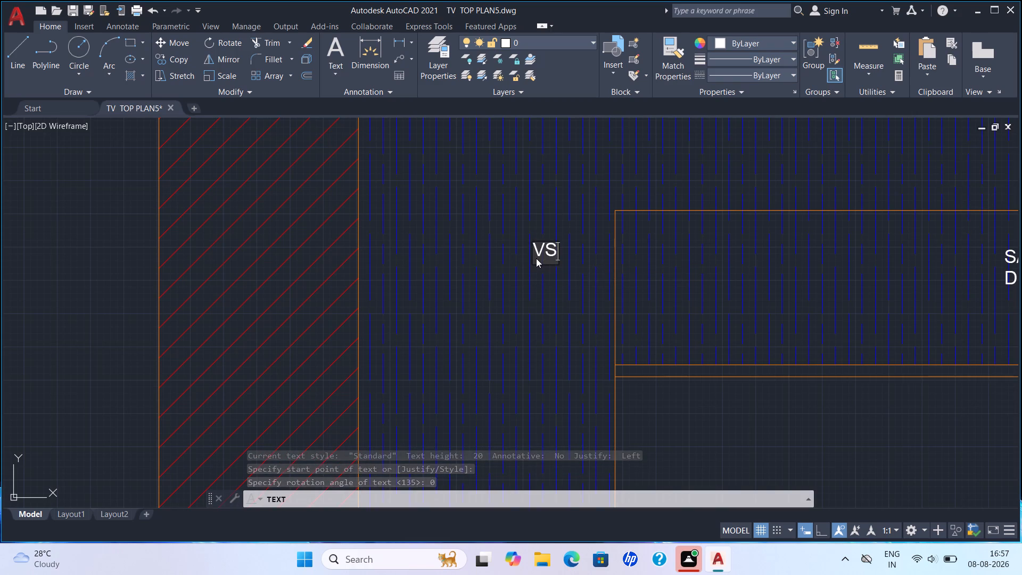
pyautogui.write('-SI')
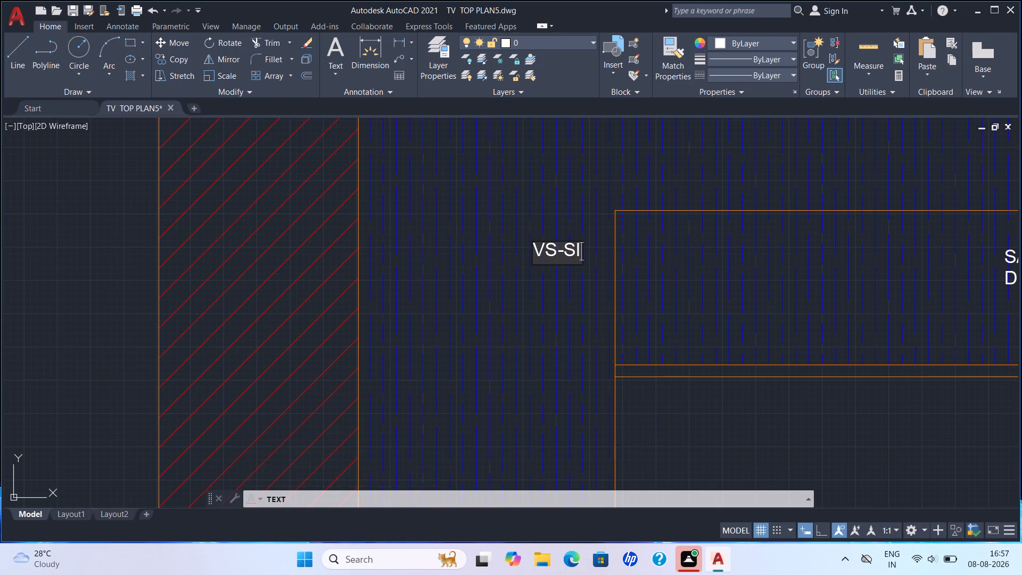
pyautogui.press('Return')
pyautogui.press('Return')
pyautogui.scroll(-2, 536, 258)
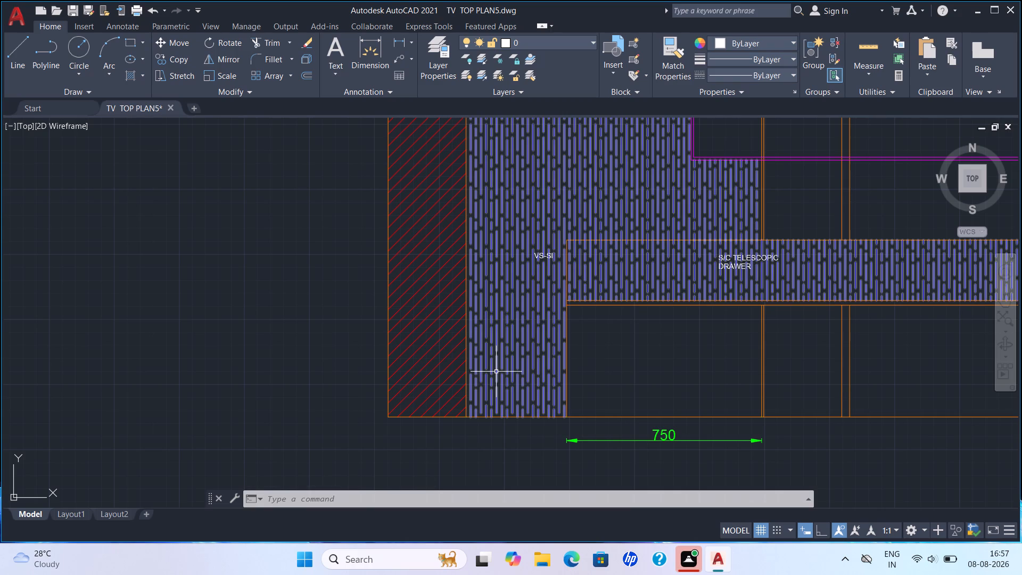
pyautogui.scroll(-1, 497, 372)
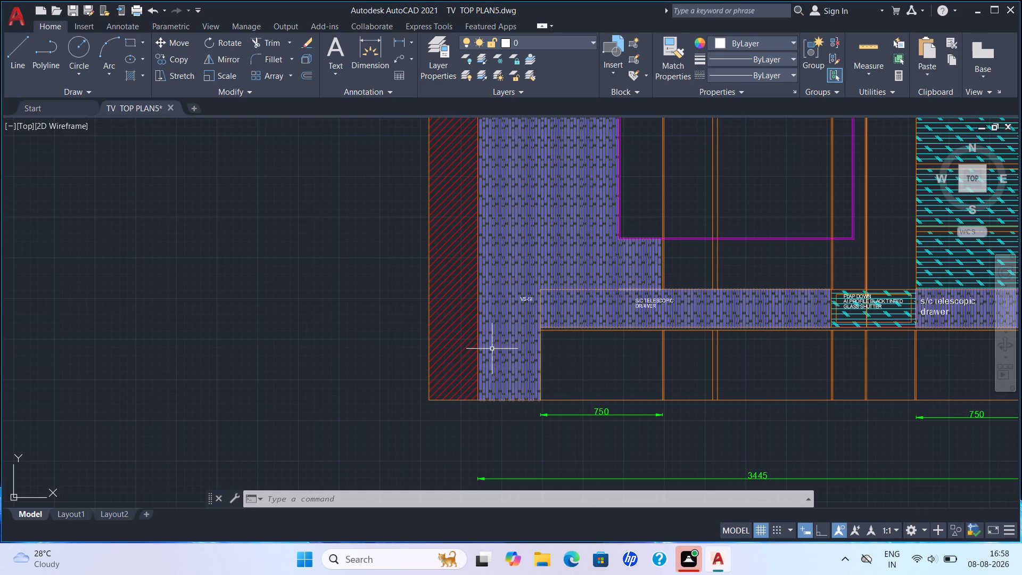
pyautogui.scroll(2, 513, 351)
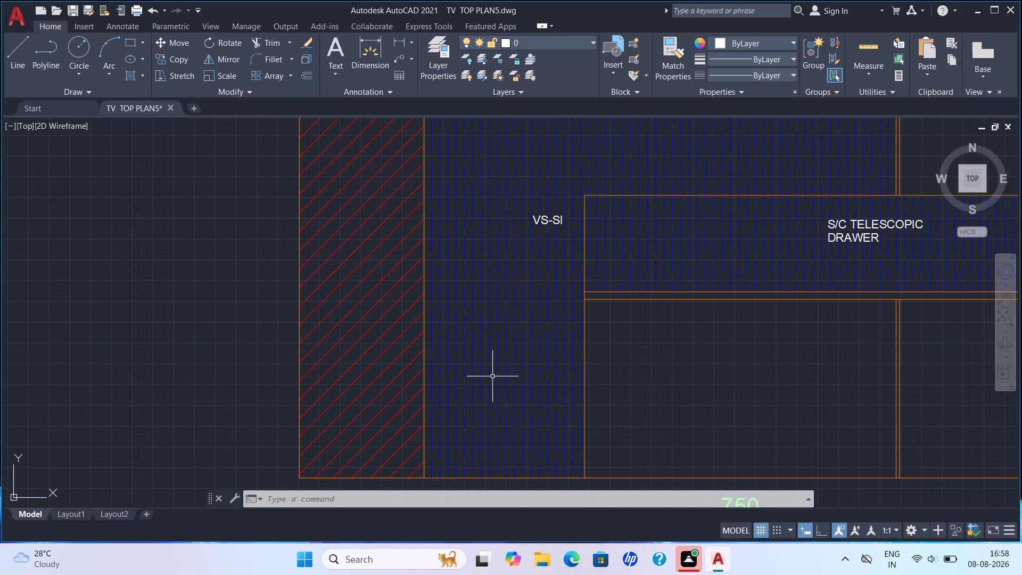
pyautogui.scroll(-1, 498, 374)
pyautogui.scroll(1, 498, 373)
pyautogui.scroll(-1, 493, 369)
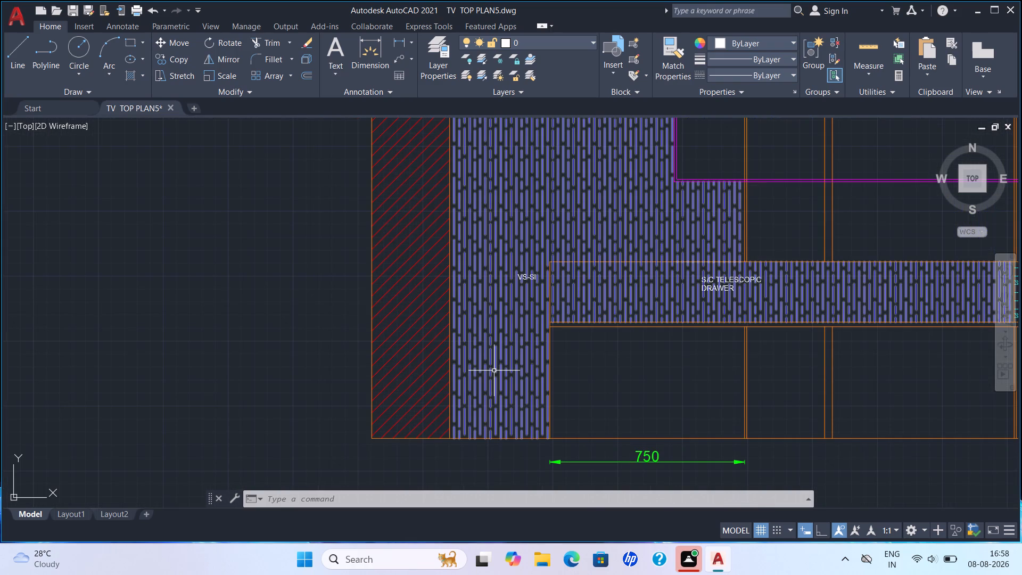
# Add the single-line text "BACK PANEL -S1" at 0° rotation low in the blue-hatched panel, below the "VS-SI" label.
pyautogui.scroll(-1, 529, 379)
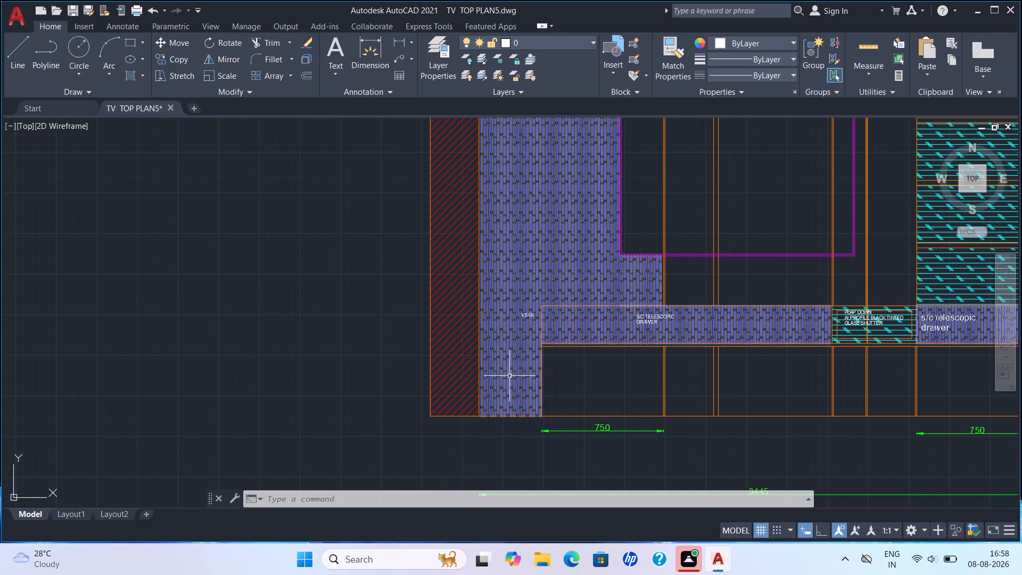
pyautogui.scroll(3, 509, 374)
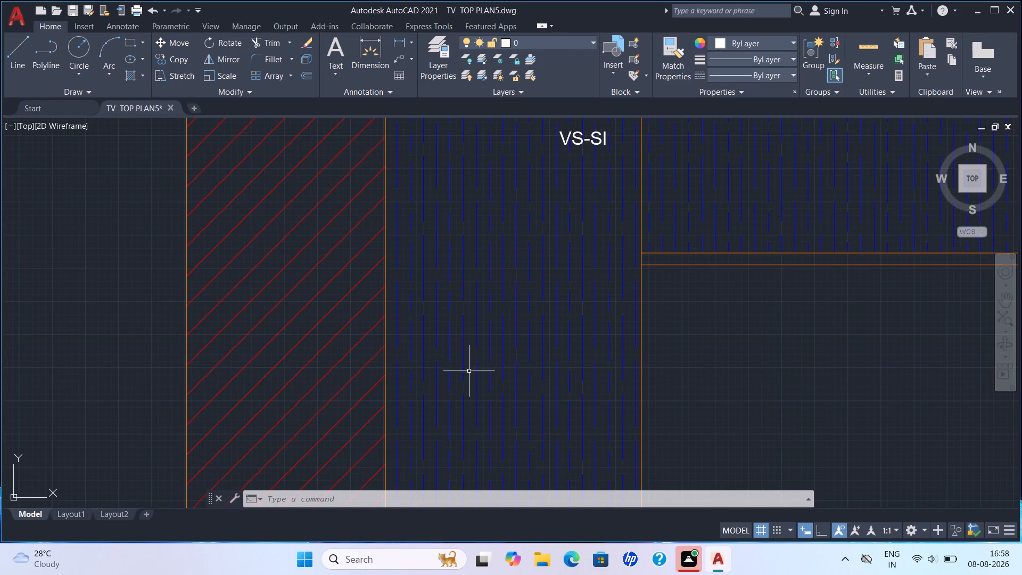
pyautogui.press('Escape')
pyautogui.write('DT')
pyautogui.press('Return')
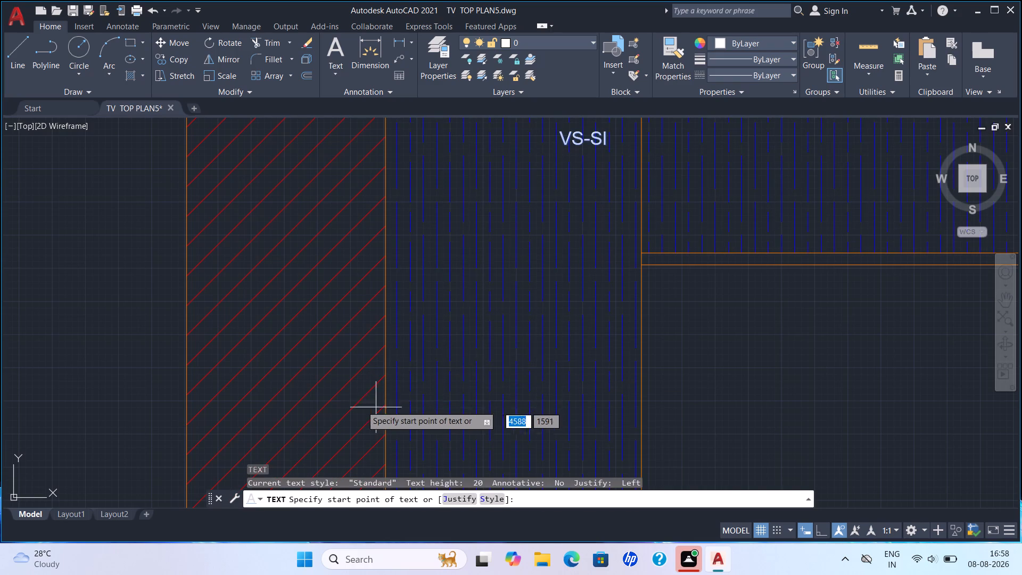
pyautogui.scroll(-1, 468, 399)
pyautogui.moveTo(464, 377); pyautogui.dragTo(482, 302, button='middle')
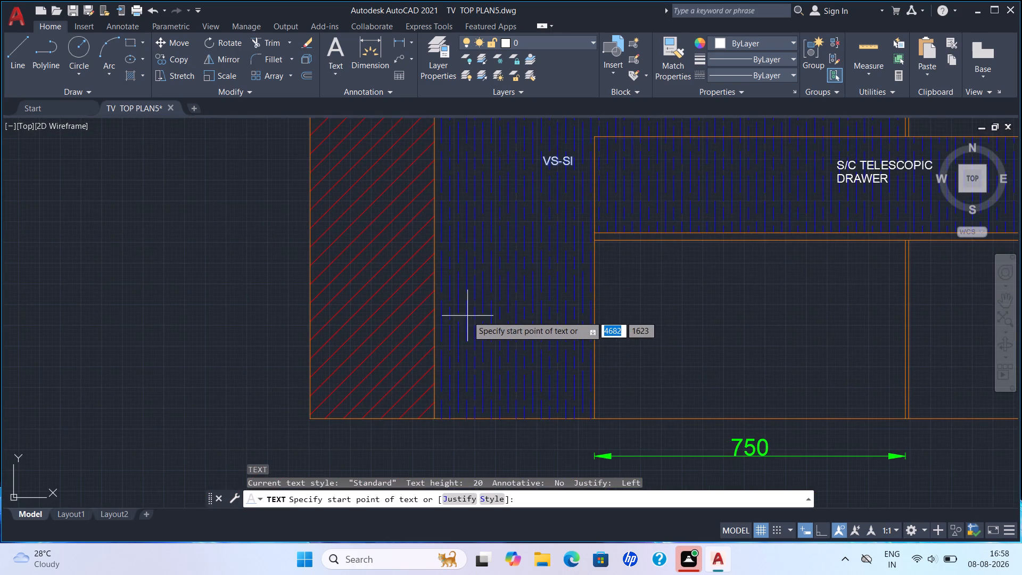
pyautogui.click(447, 326)
pyautogui.click(447, 326)
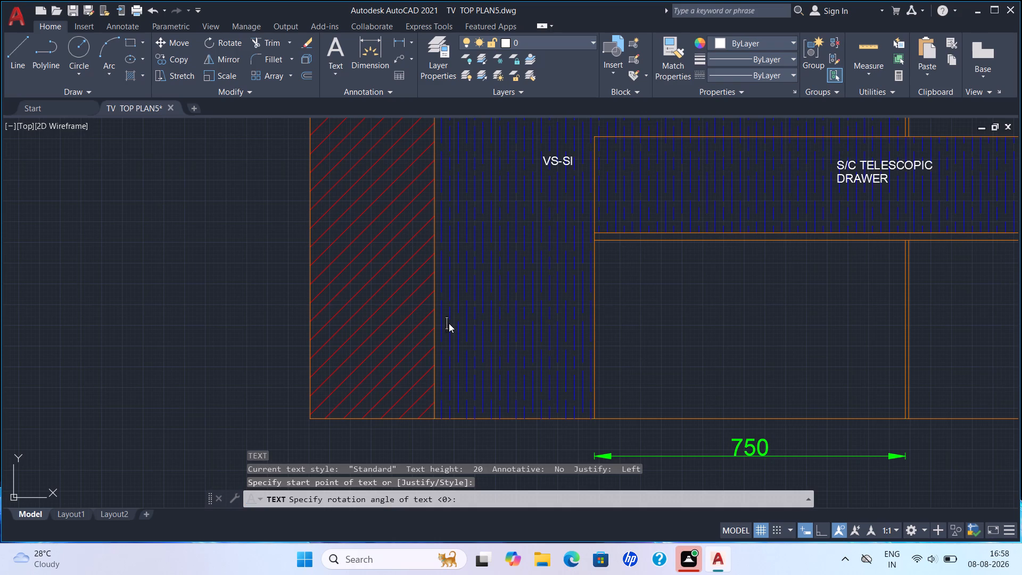
pyautogui.write('BACK PANEL')
pyautogui.press('space')
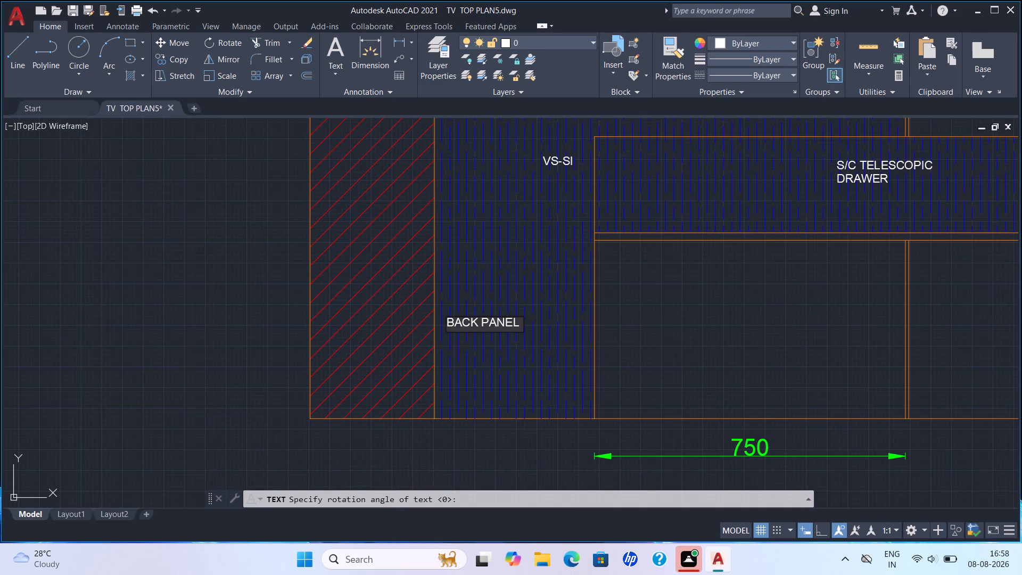
pyautogui.write('-S')
pyautogui.press('1')
pyautogui.press('Return')
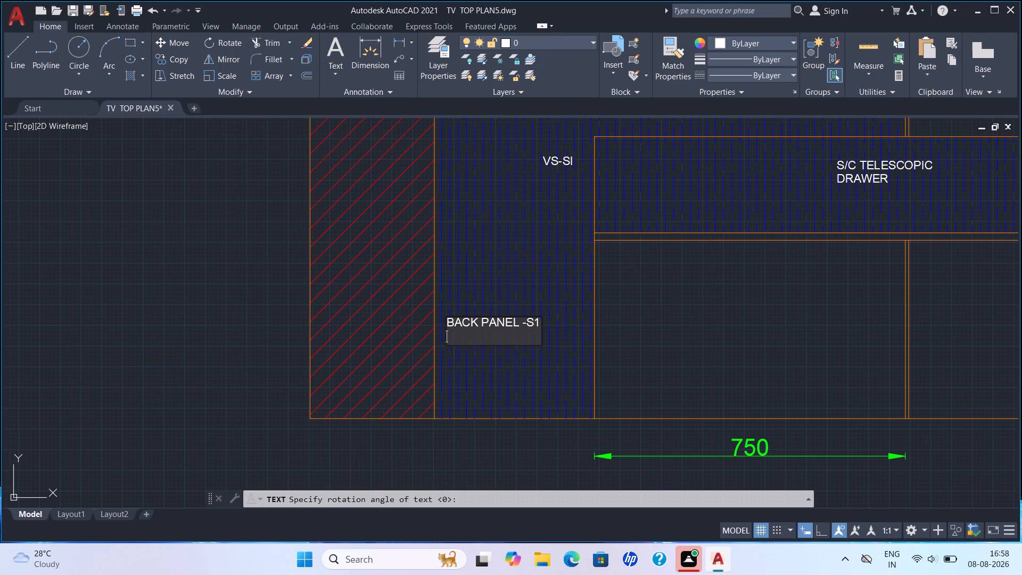
pyautogui.press('Return')
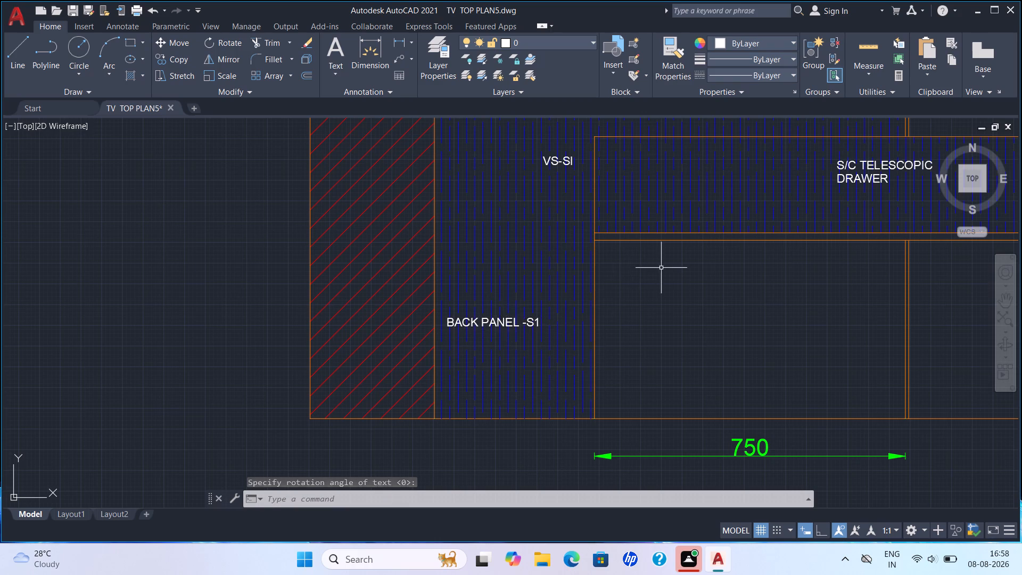
# Trim away the vertical line below the long drawer front that separates the blue-hatched panel from the open area.
pyautogui.scroll(-2, 663, 267)
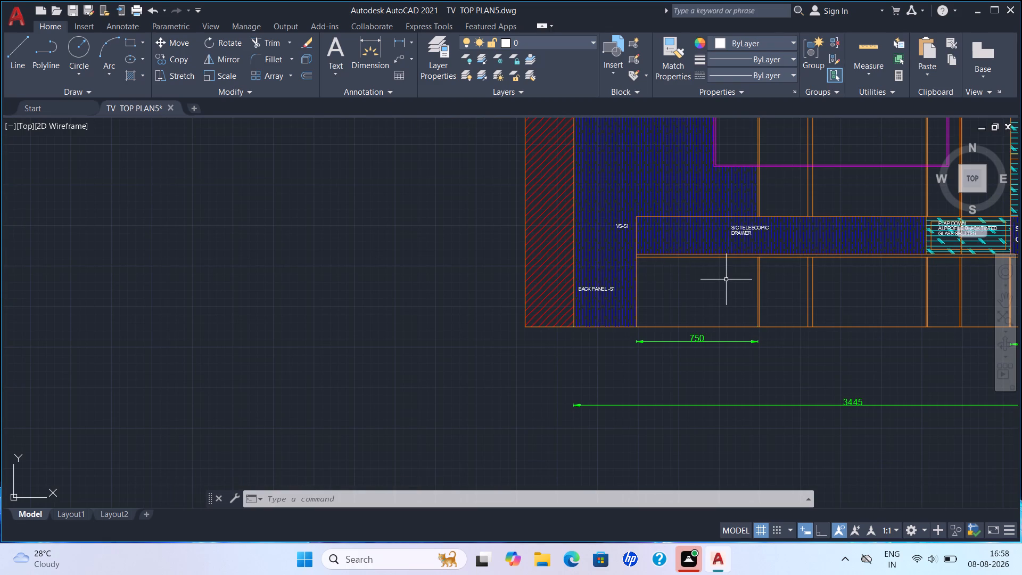
pyautogui.scroll(-2, 732, 280)
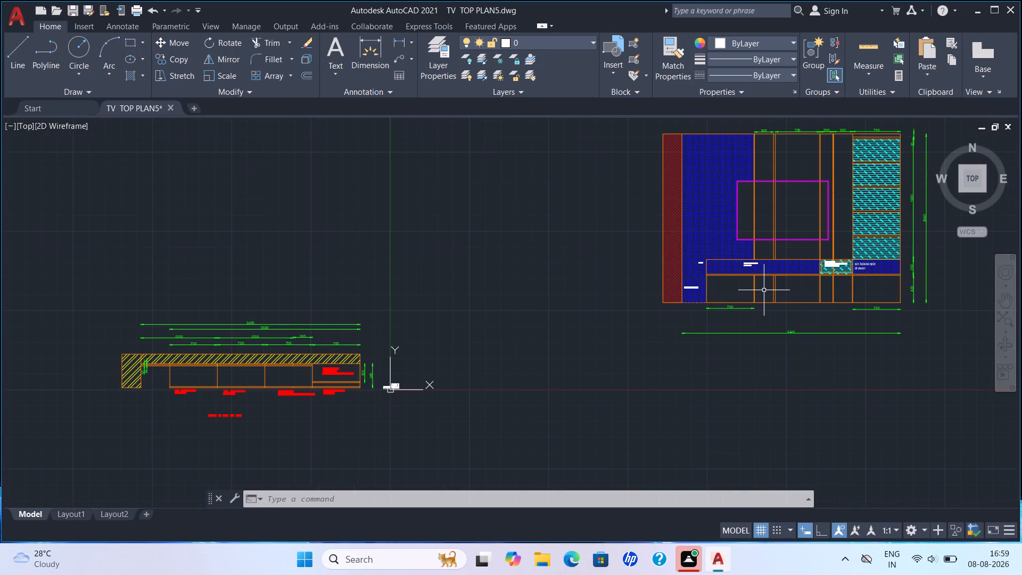
pyautogui.scroll(1, 761, 290)
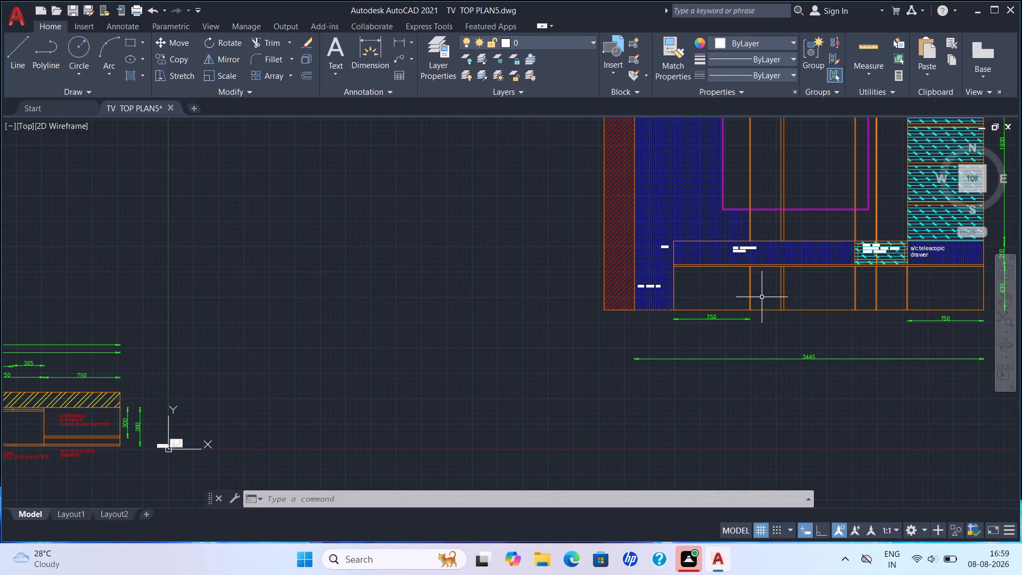
pyautogui.scroll(1, 722, 293)
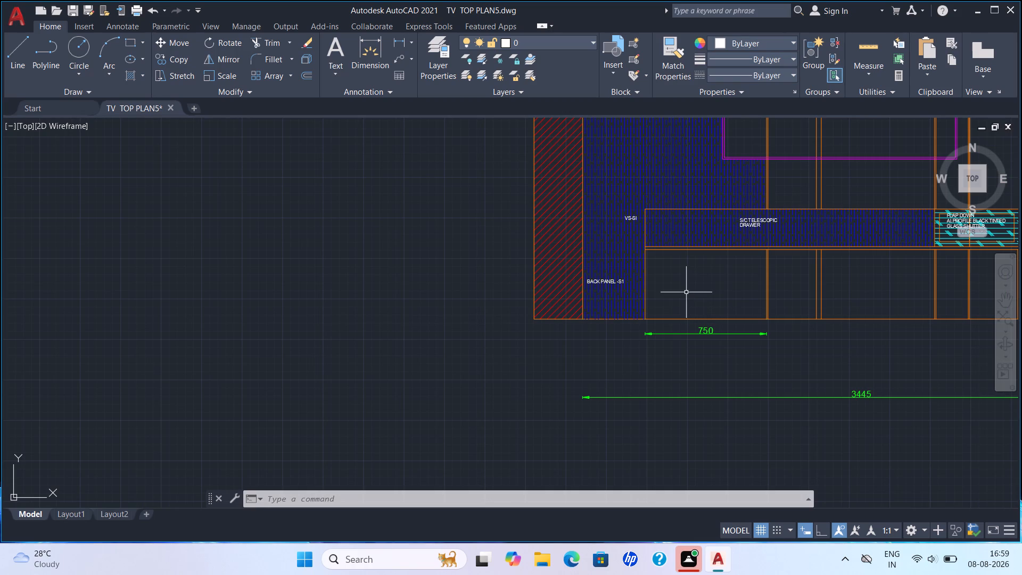
pyautogui.scroll(1, 686, 292)
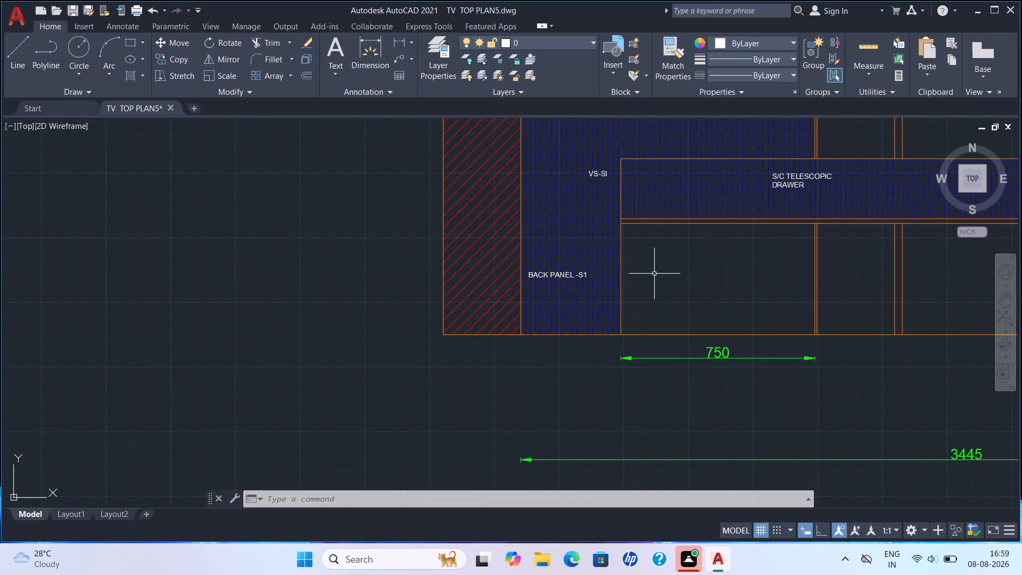
pyautogui.press('Escape')
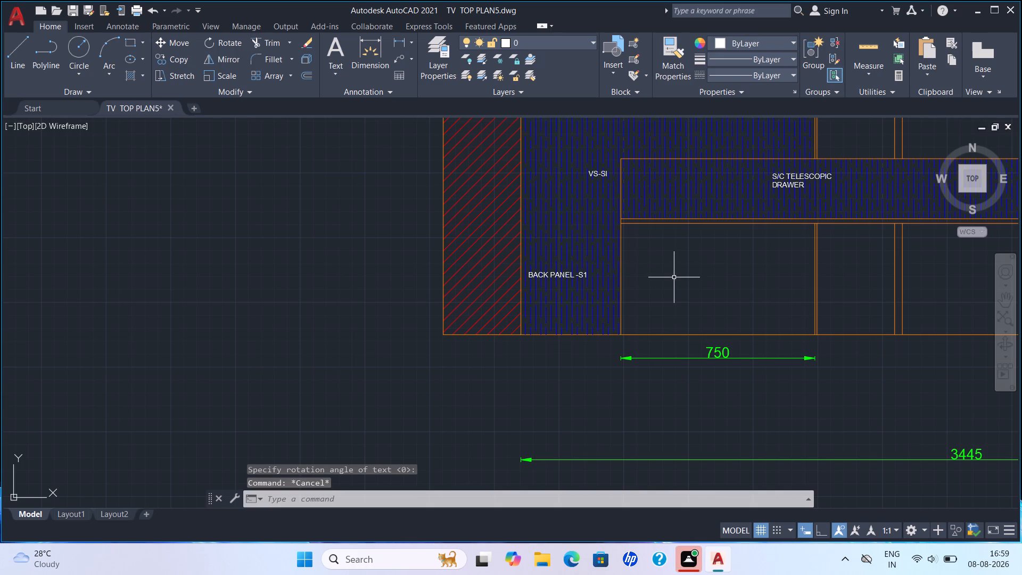
pyautogui.press('t')
pyautogui.press('r')
pyautogui.press('Return')
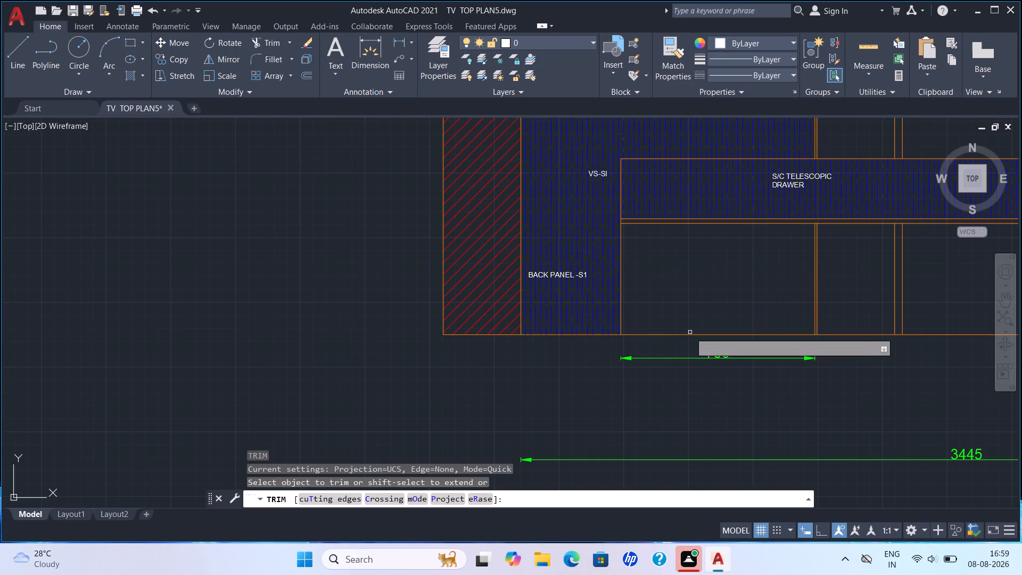
pyautogui.click(620, 288)
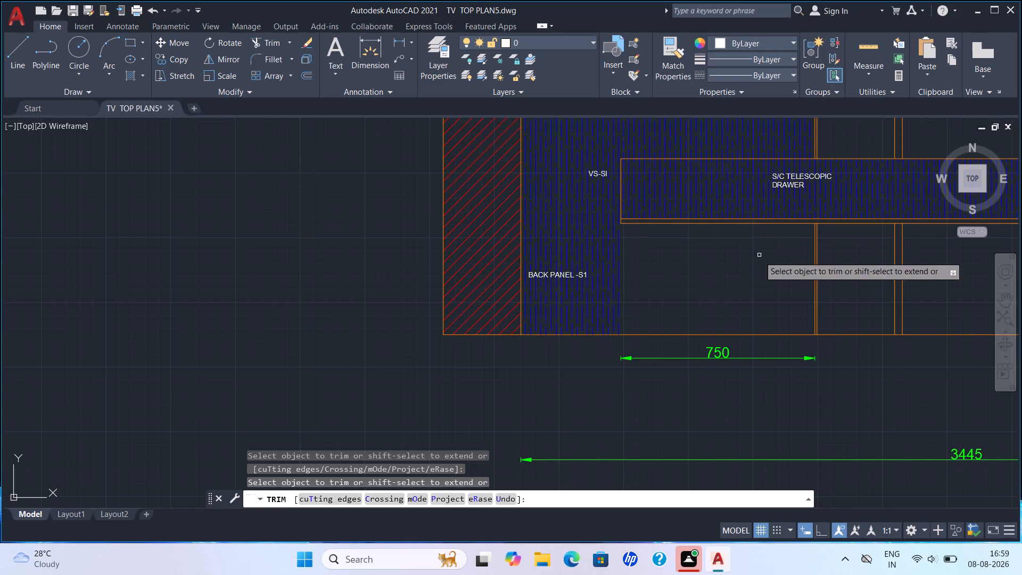
pyautogui.press('Escape')
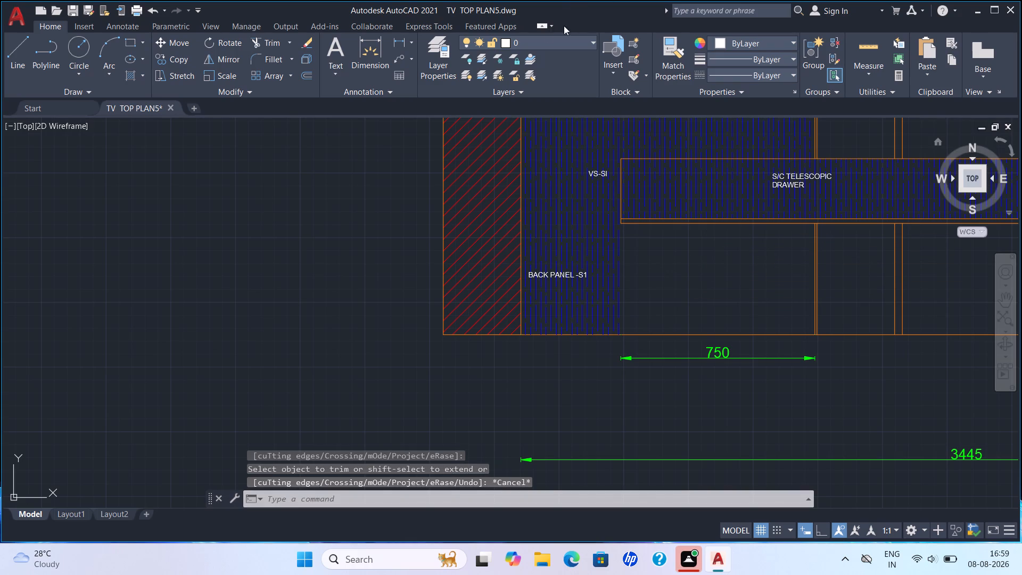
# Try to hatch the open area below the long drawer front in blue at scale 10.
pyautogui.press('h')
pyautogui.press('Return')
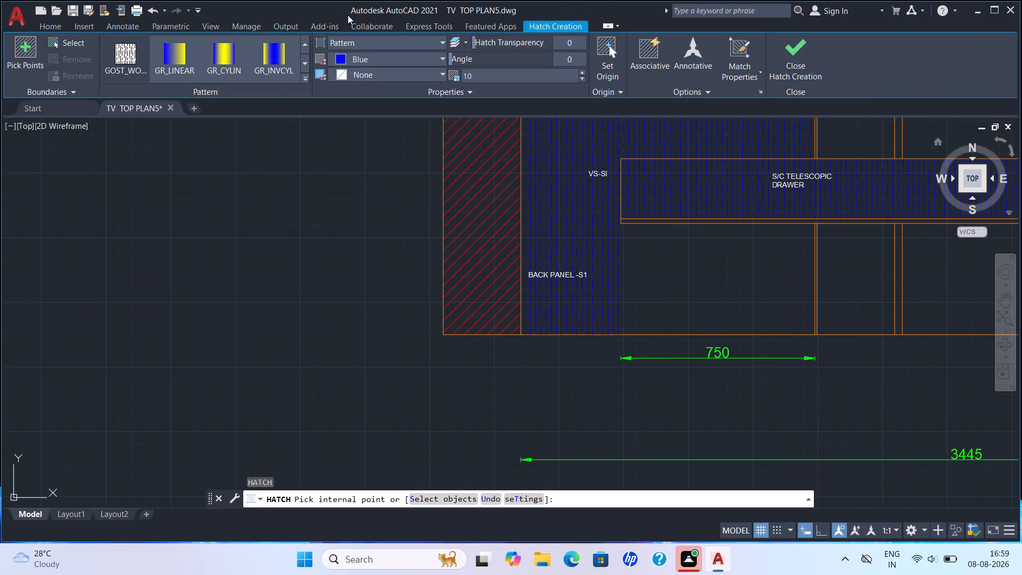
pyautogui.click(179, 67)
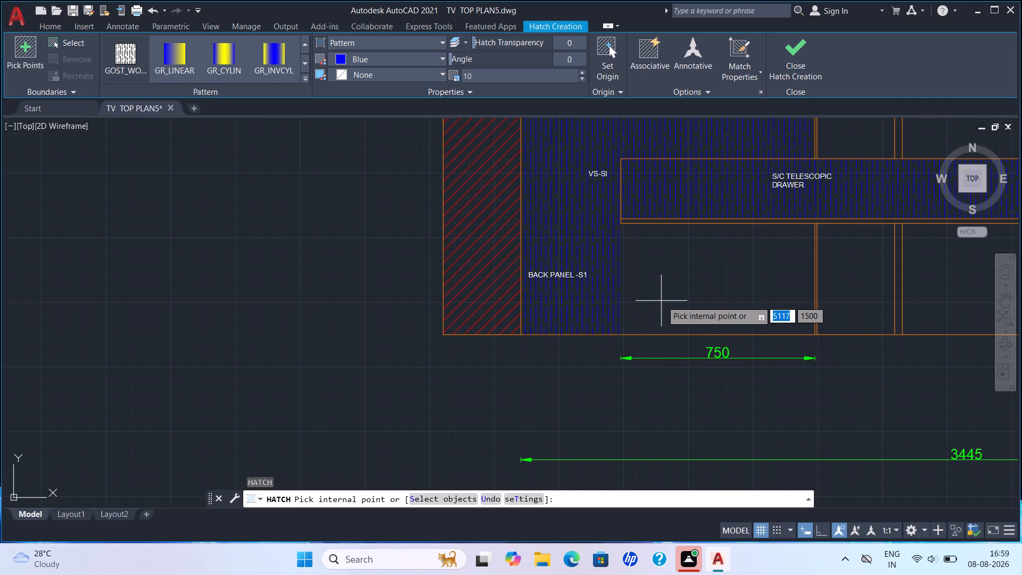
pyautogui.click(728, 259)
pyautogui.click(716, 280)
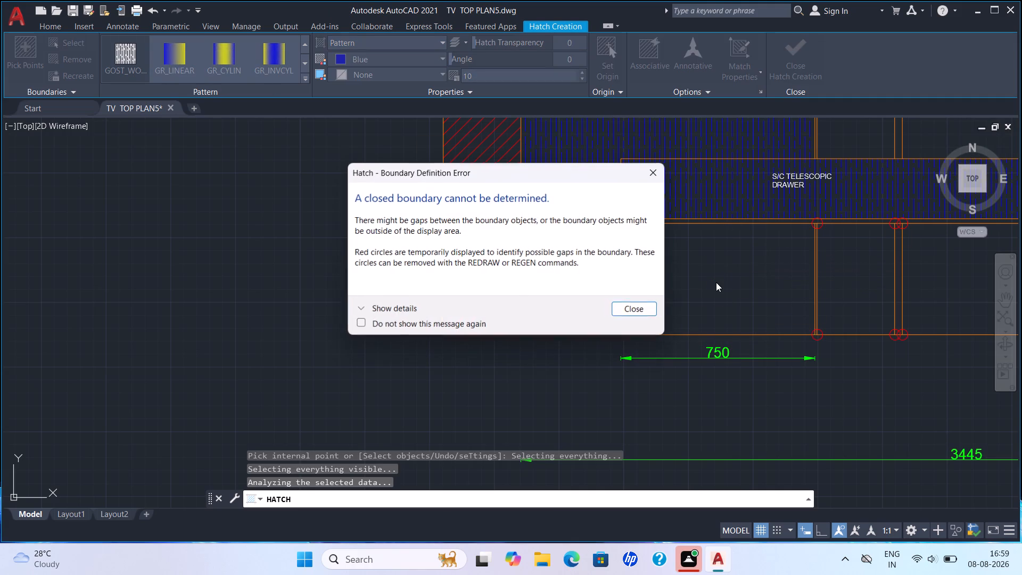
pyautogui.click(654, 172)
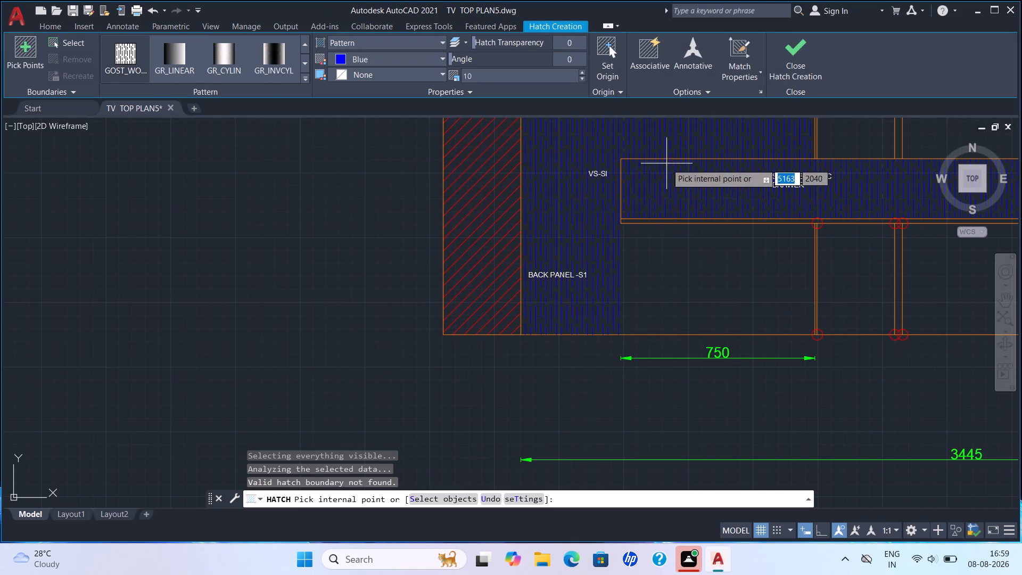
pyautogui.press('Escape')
# Delete the blue hatch covering the back panel and the long drawer front.
pyautogui.click(588, 191)
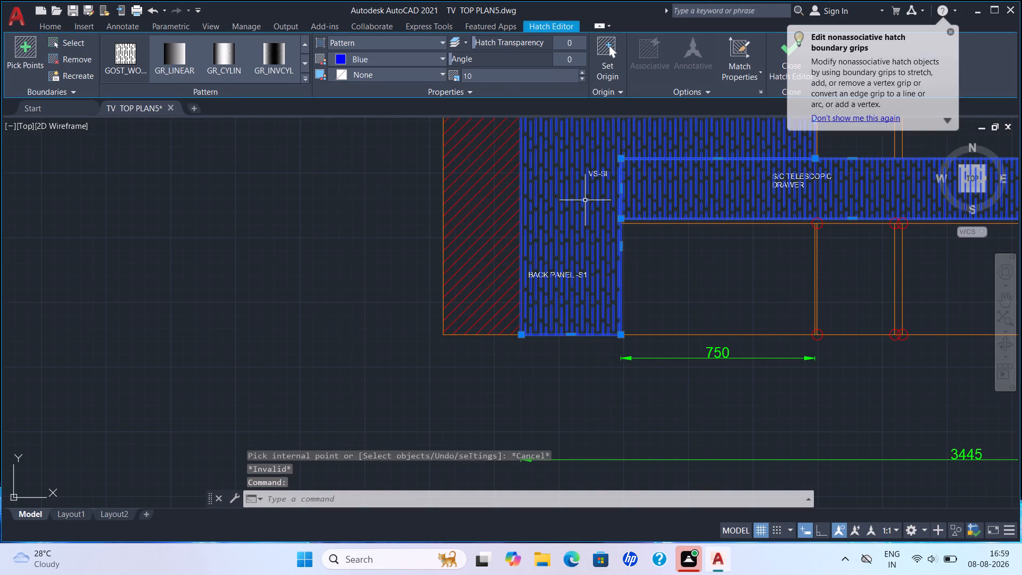
pyautogui.press('Delete')
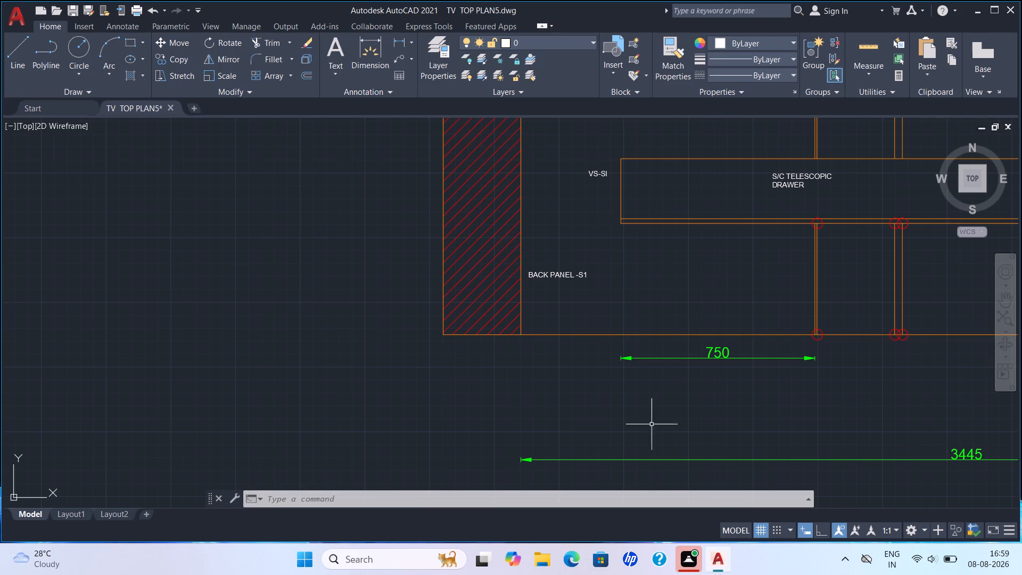
# Offset the vertical edge between the red-hatched strip and the back panel by 8 towards the back panel.
pyautogui.press('Escape')
pyautogui.press('o')
pyautogui.press('Return')
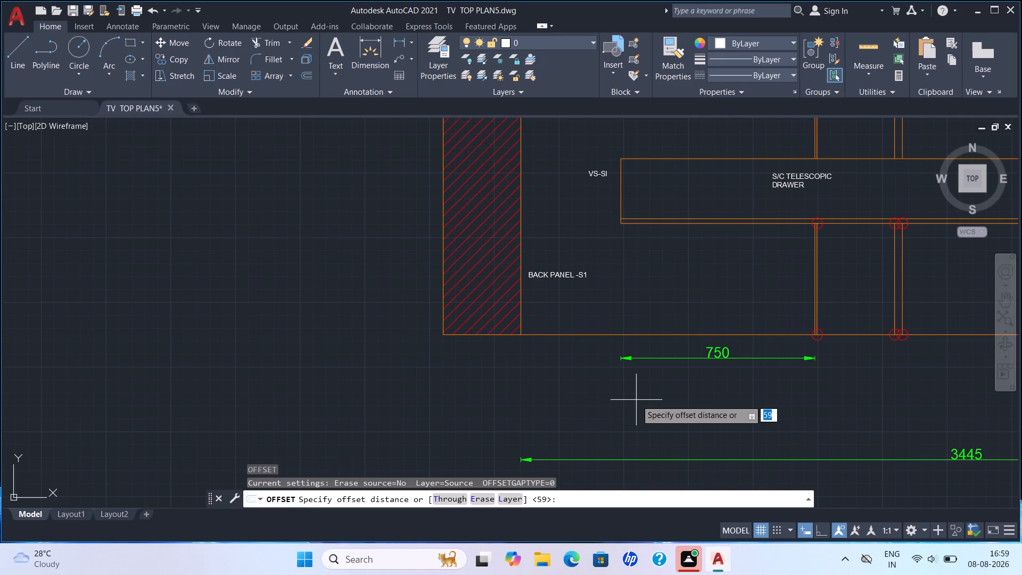
pyautogui.press('8')
pyautogui.press('Return')
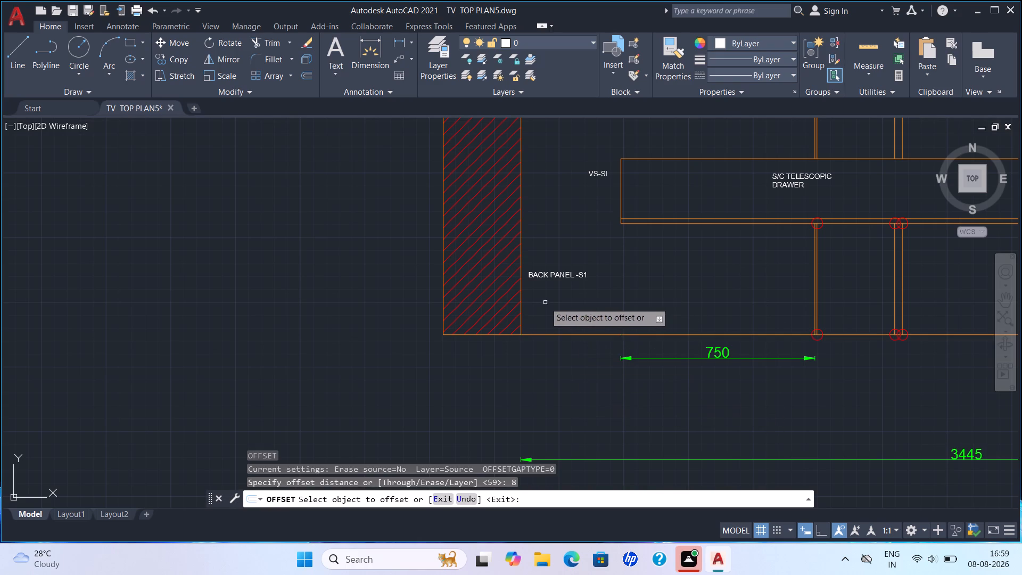
pyautogui.moveTo(520, 309); pyautogui.dragTo(528, 307)
pyautogui.click(532, 306)
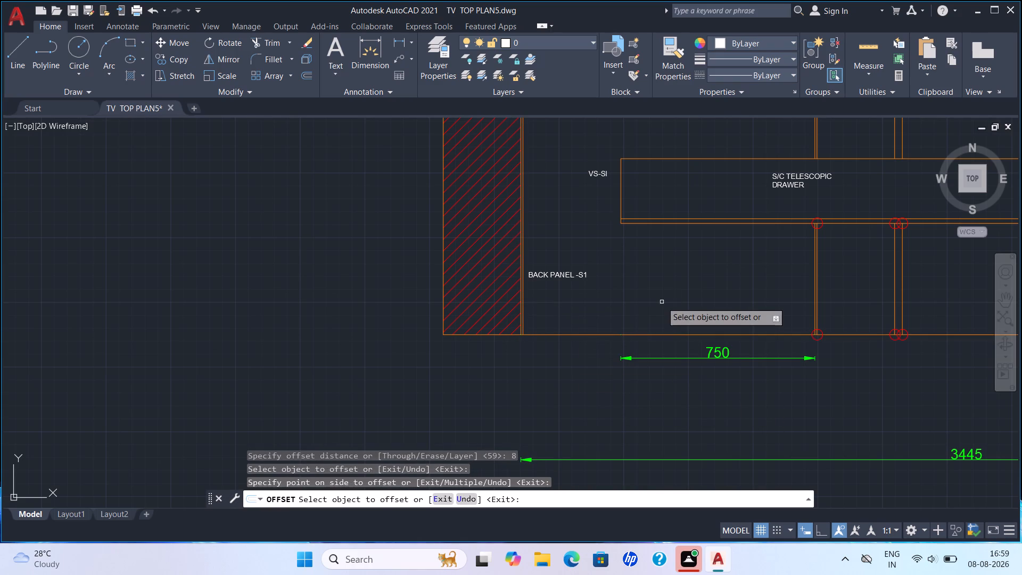
pyautogui.press('Escape')
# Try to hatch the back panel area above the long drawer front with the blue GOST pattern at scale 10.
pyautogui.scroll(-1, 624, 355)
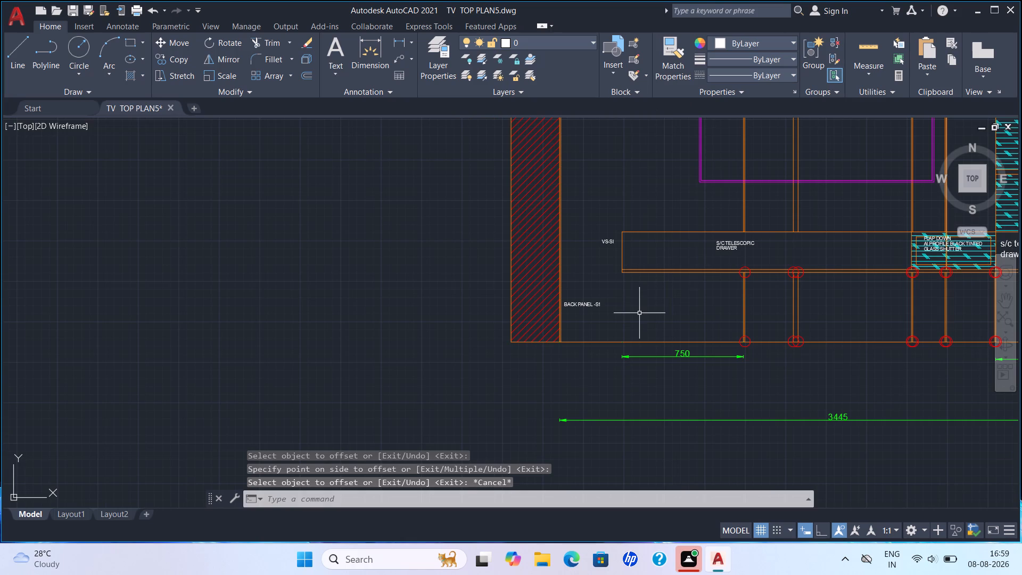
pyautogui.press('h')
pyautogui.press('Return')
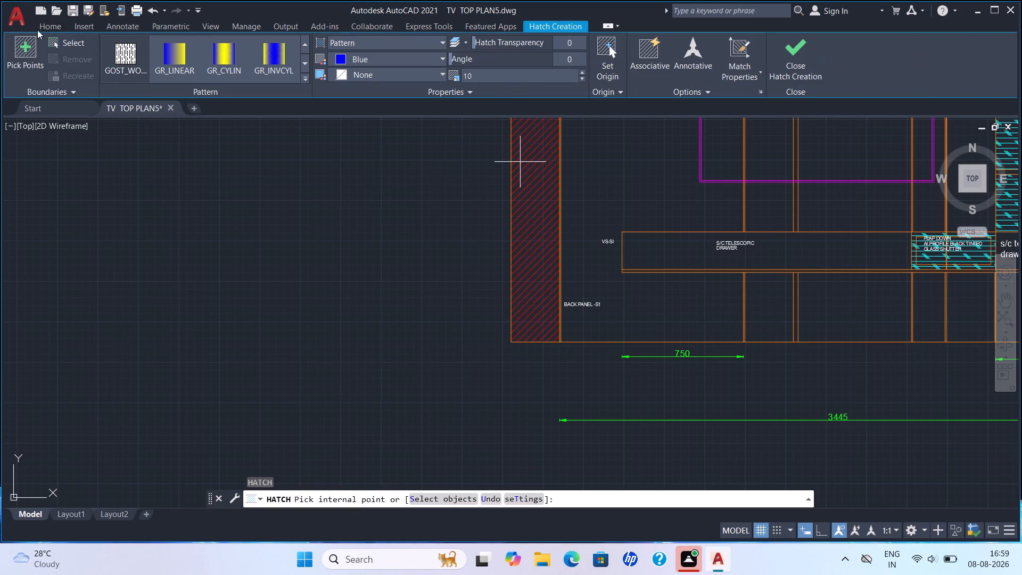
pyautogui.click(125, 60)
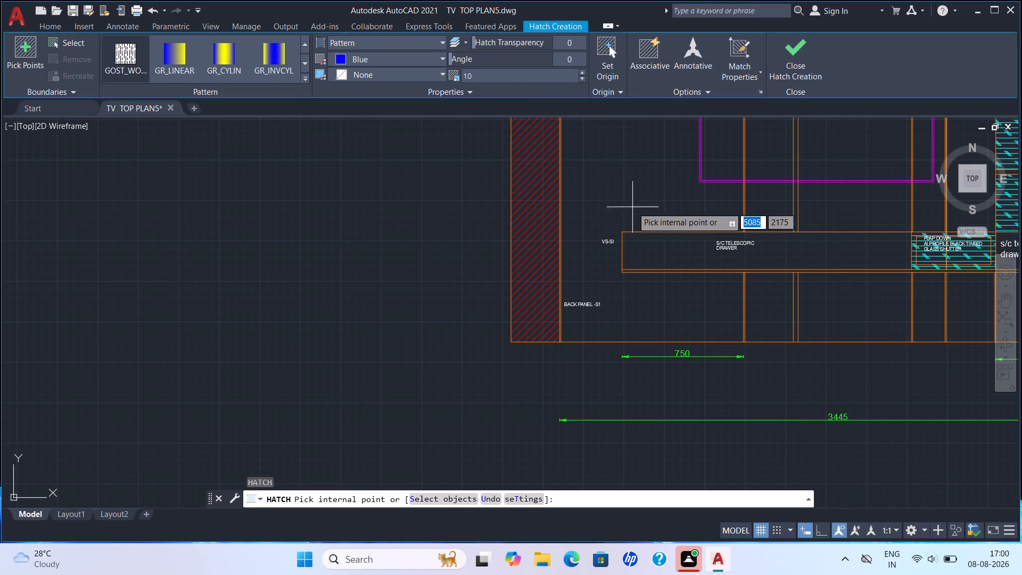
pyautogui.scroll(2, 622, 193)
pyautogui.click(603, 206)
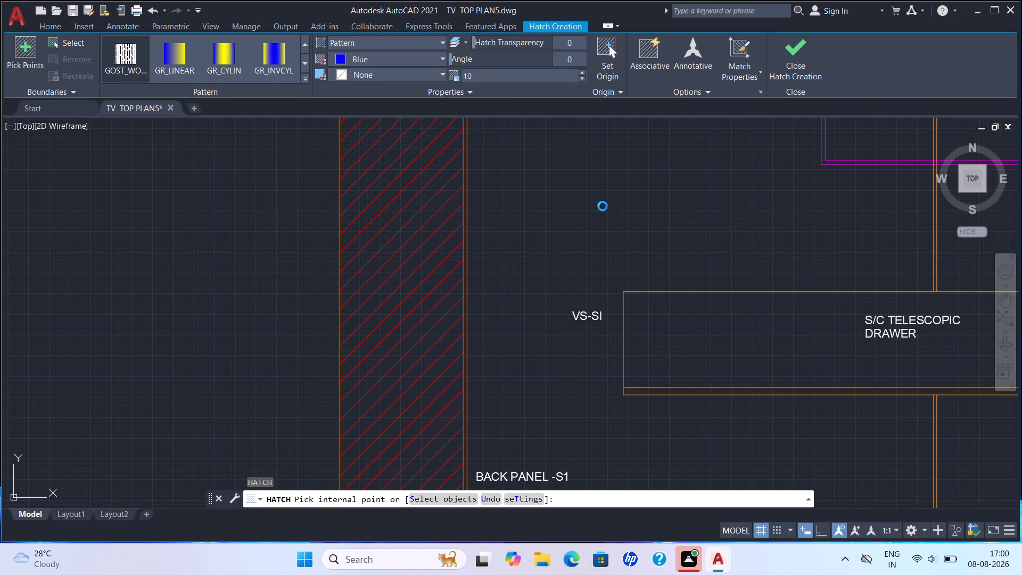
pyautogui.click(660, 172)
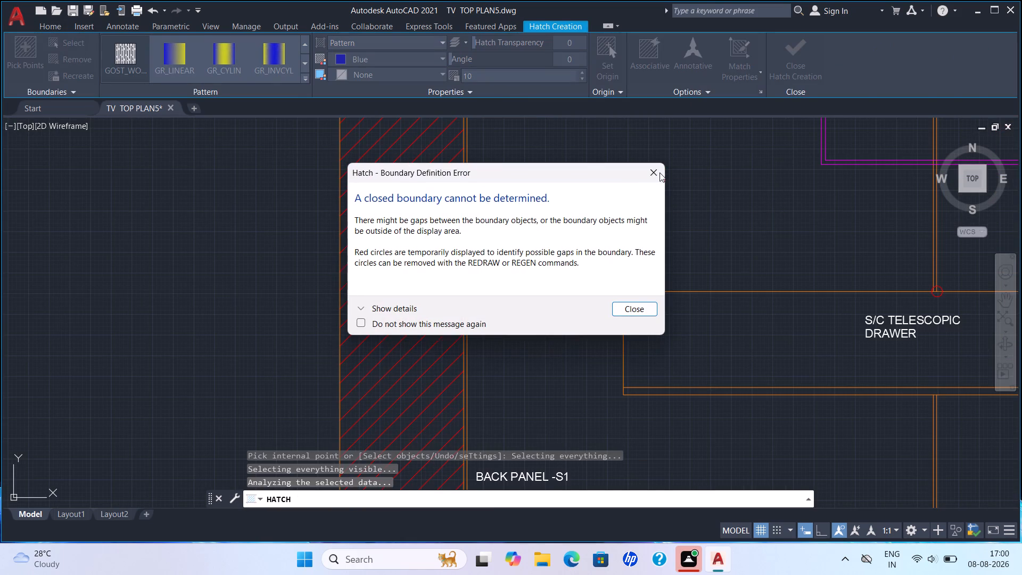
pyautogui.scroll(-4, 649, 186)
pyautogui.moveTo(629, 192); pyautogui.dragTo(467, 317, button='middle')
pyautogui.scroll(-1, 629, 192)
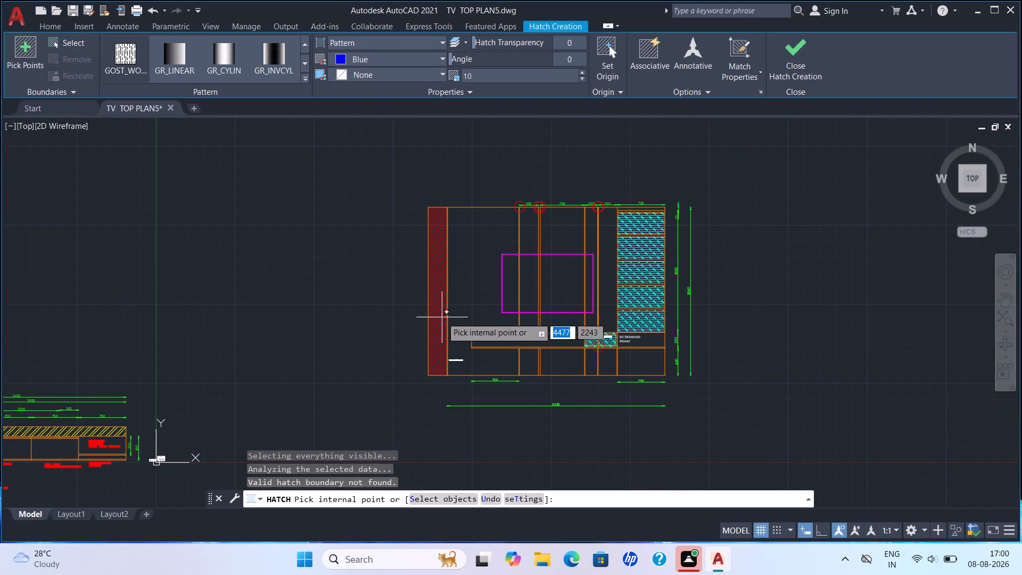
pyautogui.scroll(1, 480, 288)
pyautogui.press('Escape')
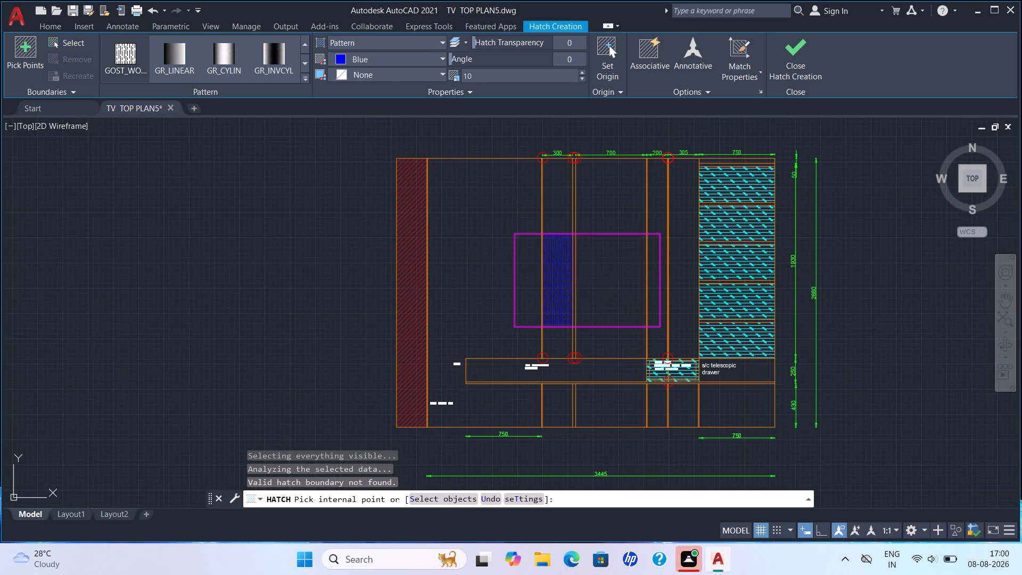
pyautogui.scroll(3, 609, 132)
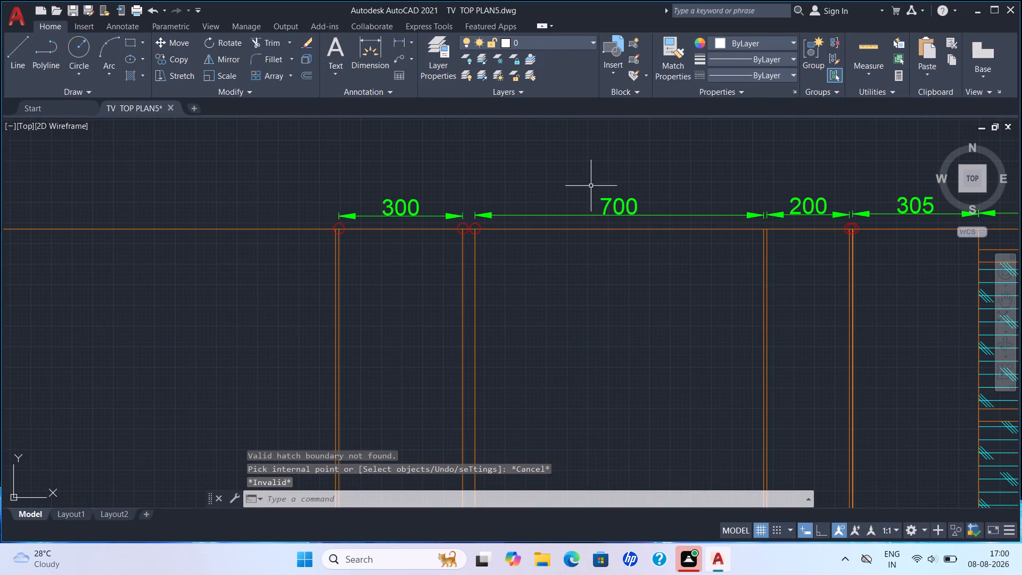
# Examine the red-circled junctions where the vertical panel edges meet the elevation's top edge.
pyautogui.scroll(-2, 523, 225)
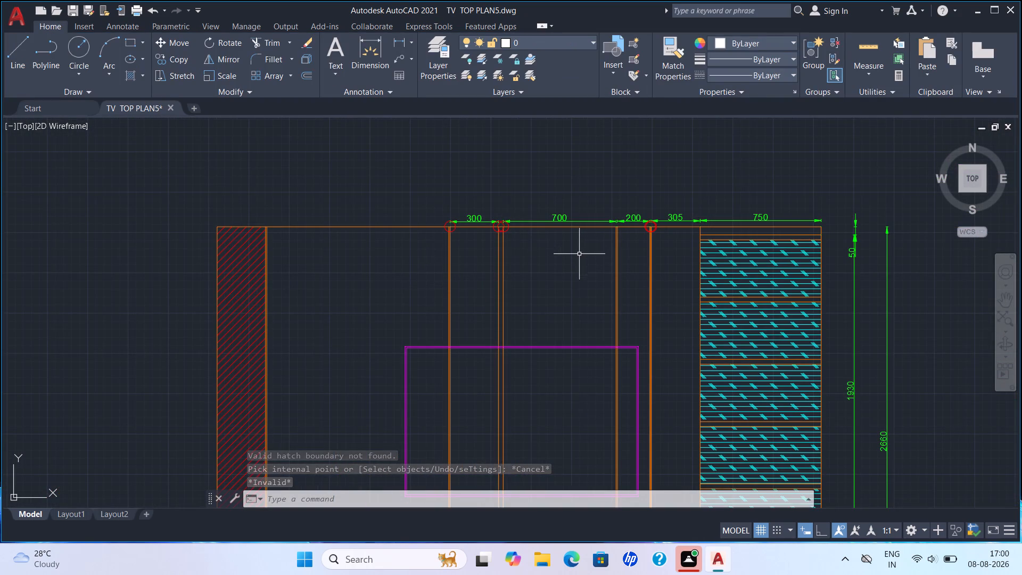
pyautogui.scroll(-1, 573, 256)
pyautogui.moveTo(566, 255); pyautogui.dragTo(556, 208, button='middle')
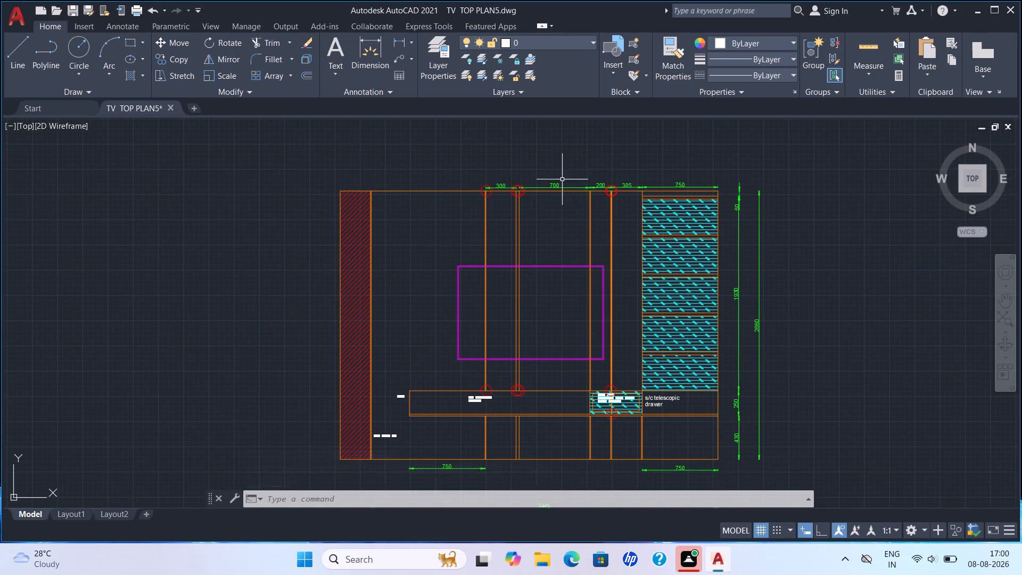
pyautogui.scroll(3, 563, 180)
pyautogui.scroll(3, 260, 240)
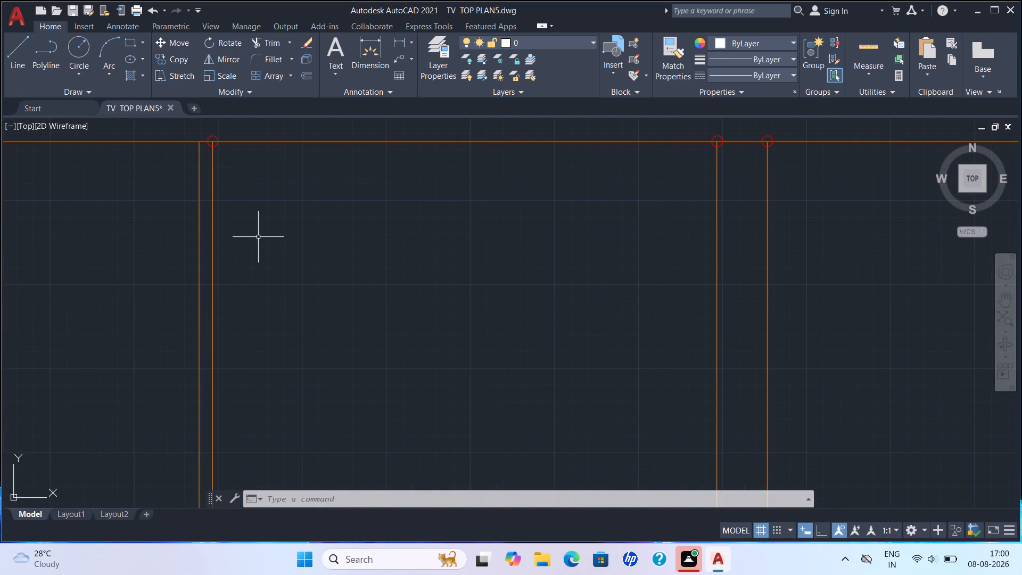
pyautogui.scroll(2, 229, 163)
pyautogui.moveTo(234, 167); pyautogui.dragTo(294, 309, button='middle')
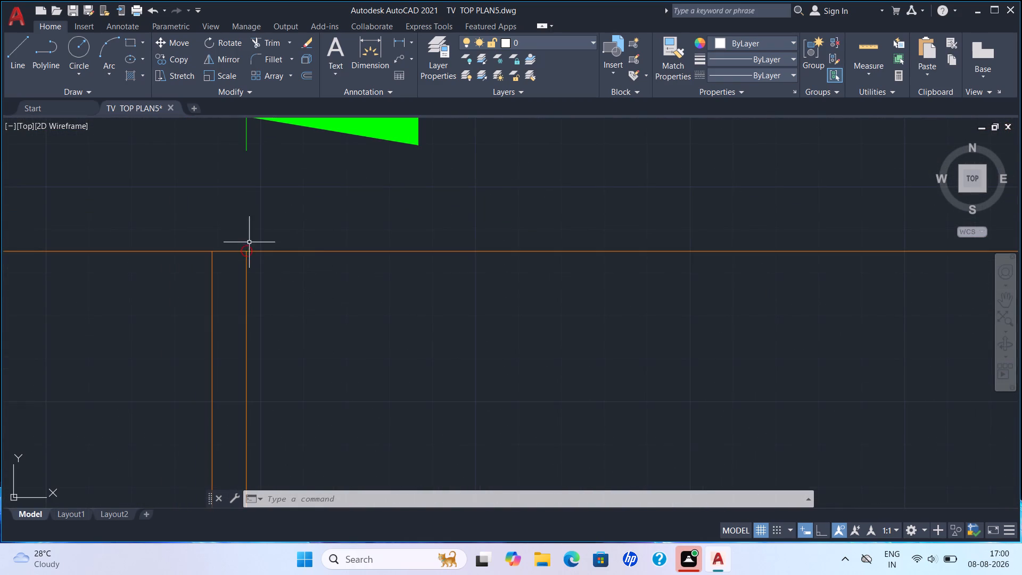
pyautogui.scroll(3, 242, 240)
pyautogui.scroll(3, 305, 268)
pyautogui.scroll(-3, 303, 268)
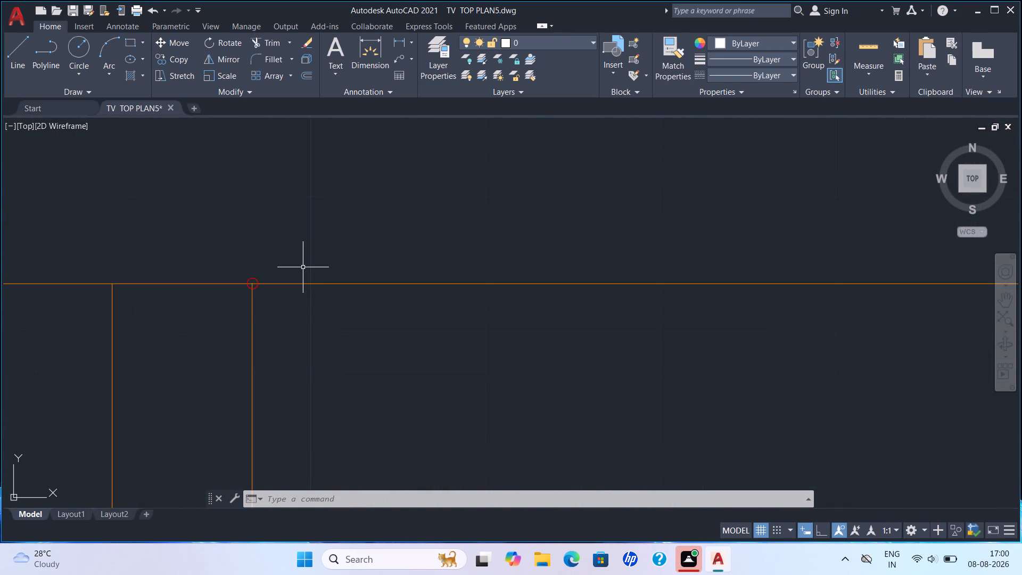
pyautogui.press('Escape')
pyautogui.press('Escape')
pyautogui.press('Escape')
pyautogui.press('Escape')
pyautogui.scroll(-4, 383, 284)
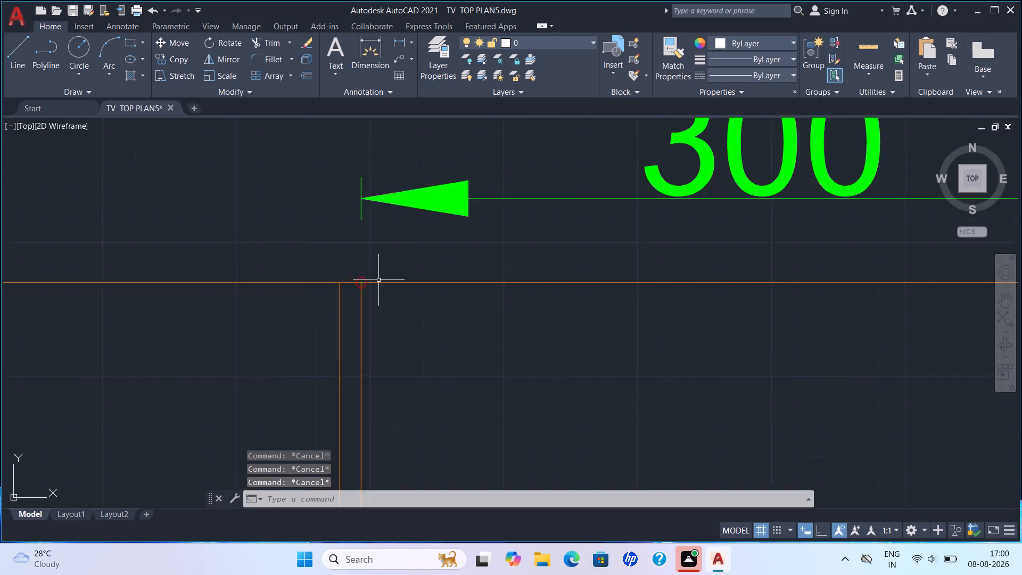
pyautogui.scroll(-3, 378, 280)
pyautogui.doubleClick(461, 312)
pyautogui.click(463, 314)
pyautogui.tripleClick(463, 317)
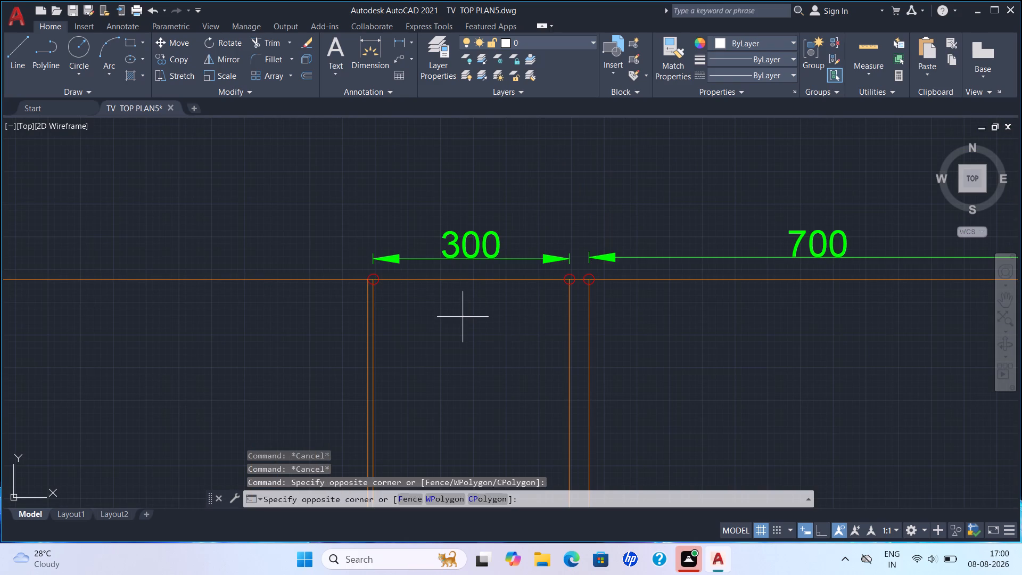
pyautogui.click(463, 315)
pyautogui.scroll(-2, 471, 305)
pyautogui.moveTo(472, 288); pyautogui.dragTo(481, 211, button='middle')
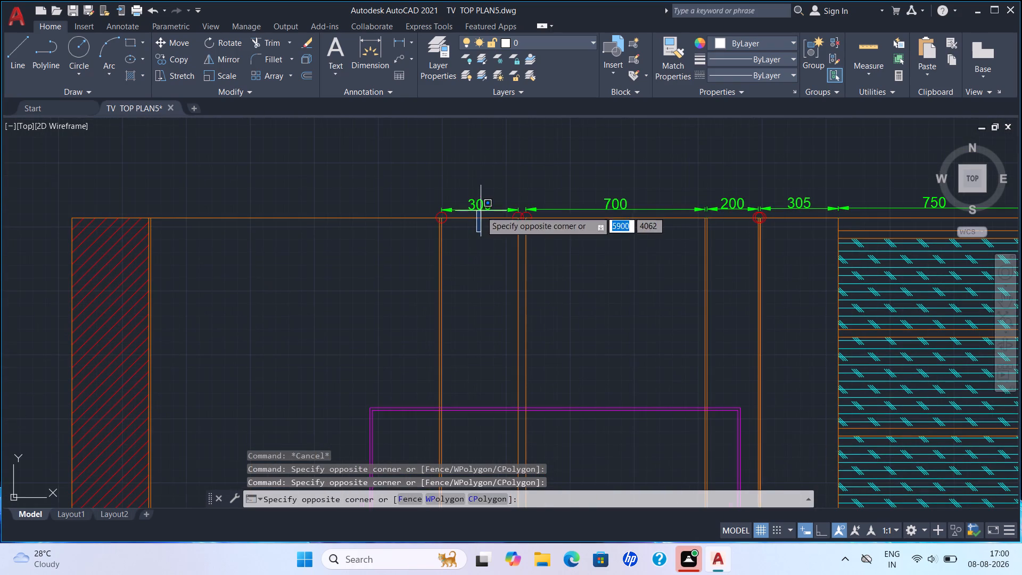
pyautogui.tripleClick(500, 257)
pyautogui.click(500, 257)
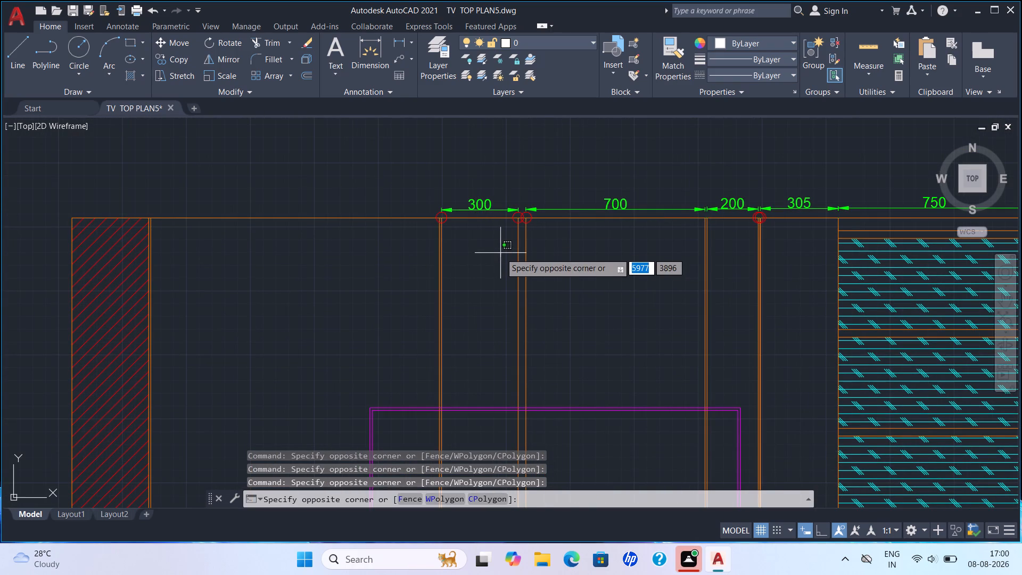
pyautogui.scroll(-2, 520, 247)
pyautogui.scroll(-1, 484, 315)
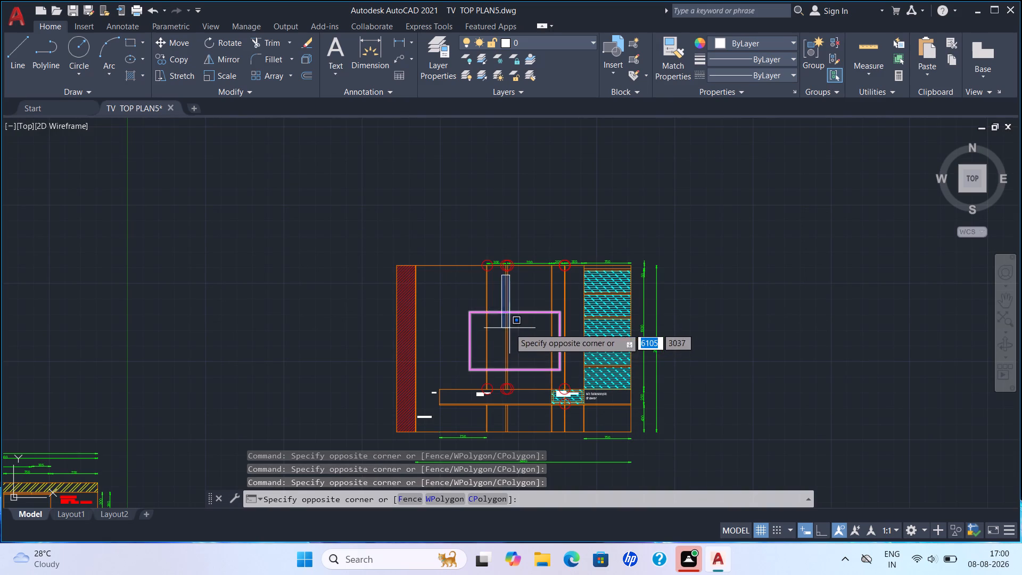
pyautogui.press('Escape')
# Examine the red-circled junction where the vertical edges meet the top of the flap-down glass shutter.
pyautogui.scroll(3, 435, 332)
pyautogui.scroll(-1, 442, 323)
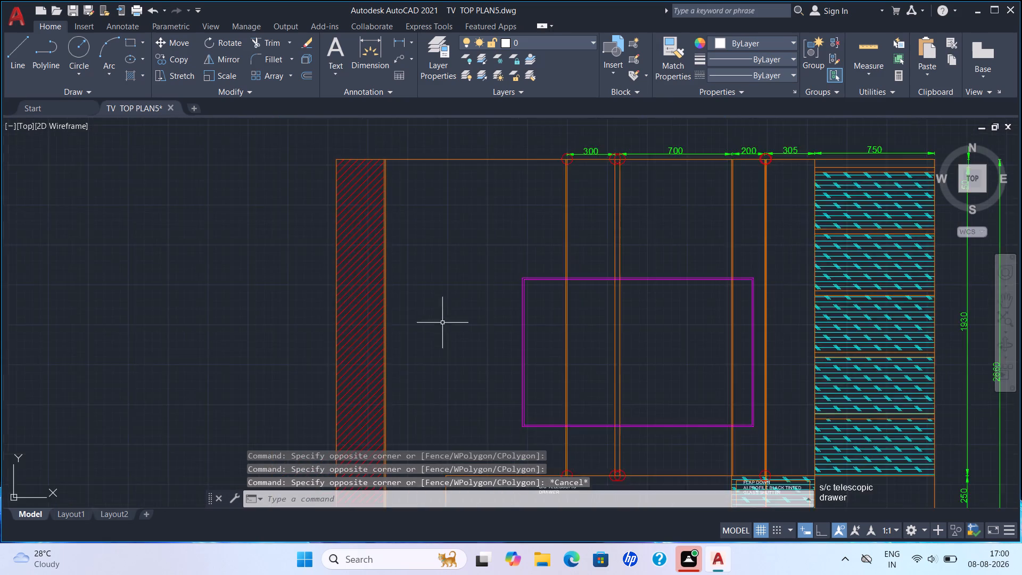
pyautogui.scroll(-1, 442, 323)
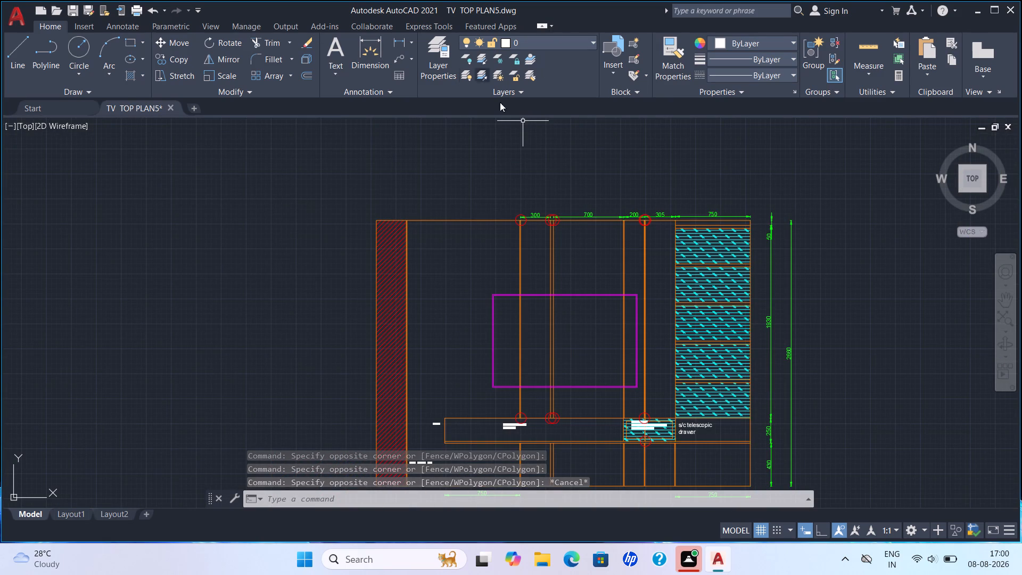
pyautogui.scroll(4, 684, 418)
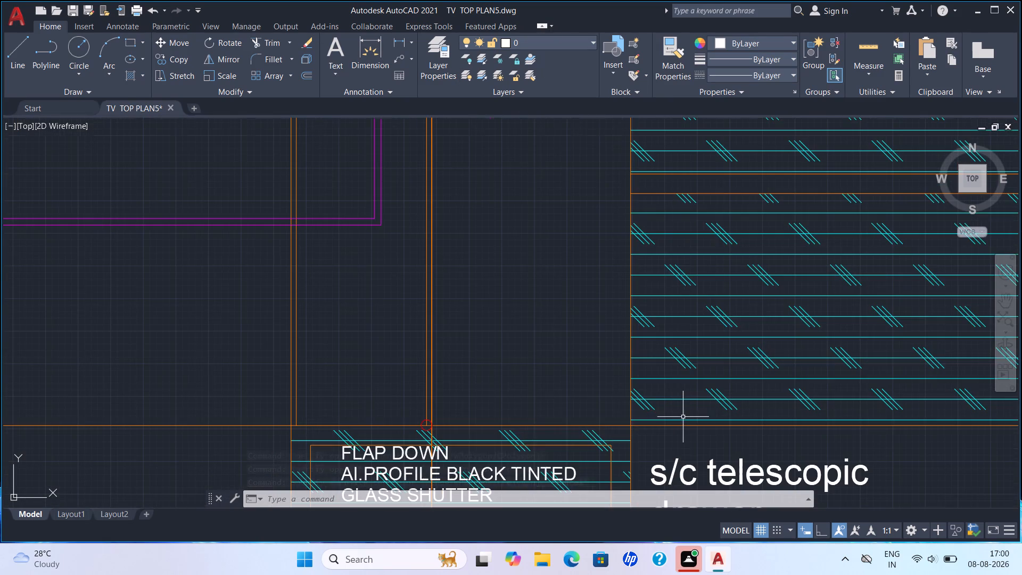
pyautogui.scroll(3, 450, 433)
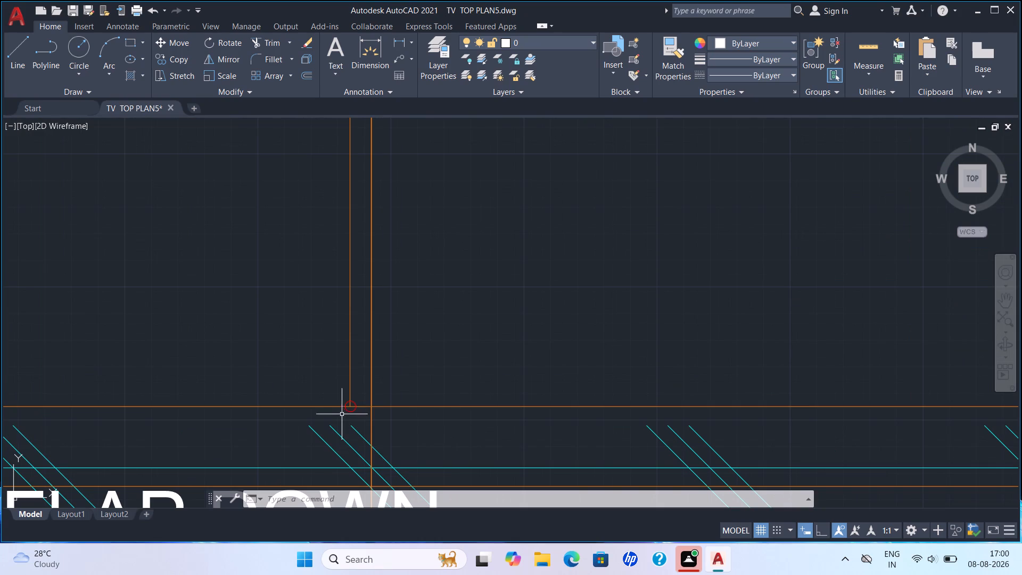
pyautogui.scroll(1, 336, 409)
pyautogui.scroll(-5, 344, 402)
pyautogui.scroll(-3, 407, 387)
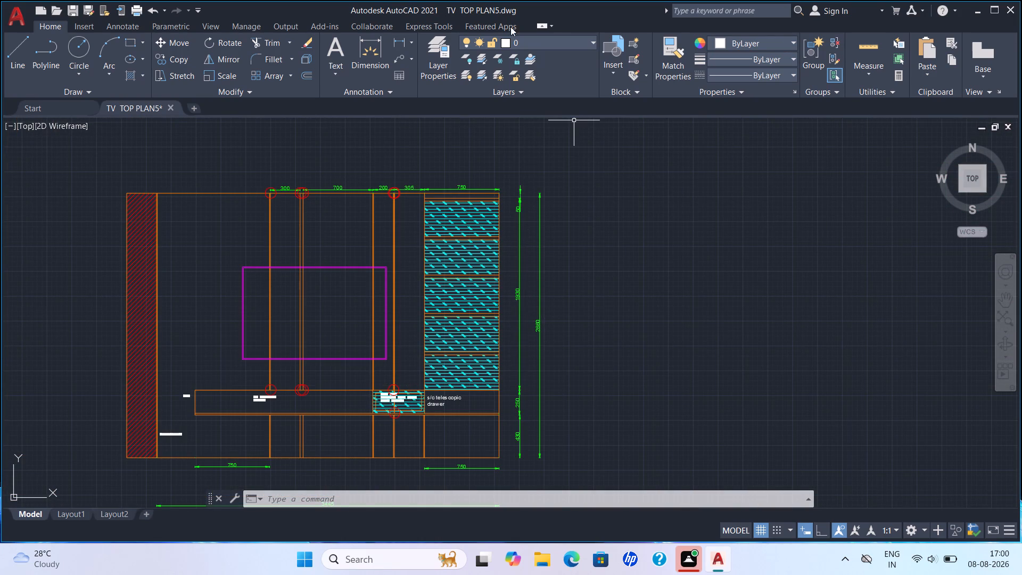
# Hatch the back panel area beside the red-hatched strip and both telescopic drawer fronts with the blue GOST pattern at scale 10.
pyautogui.press('h')
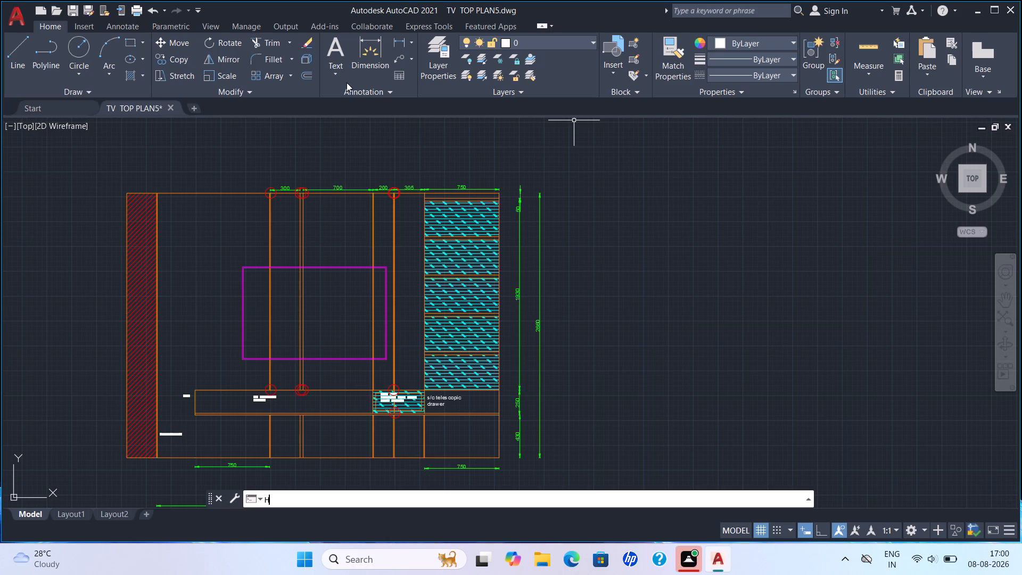
pyautogui.press('BackSpace')
pyautogui.press('Escape')
pyautogui.press('h')
pyautogui.press('Return')
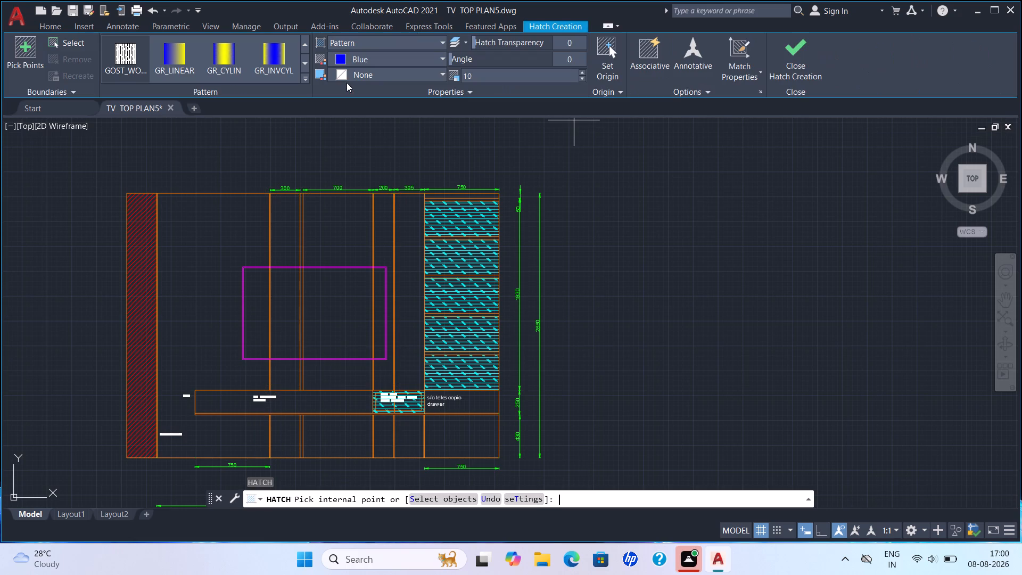
pyautogui.click(128, 54)
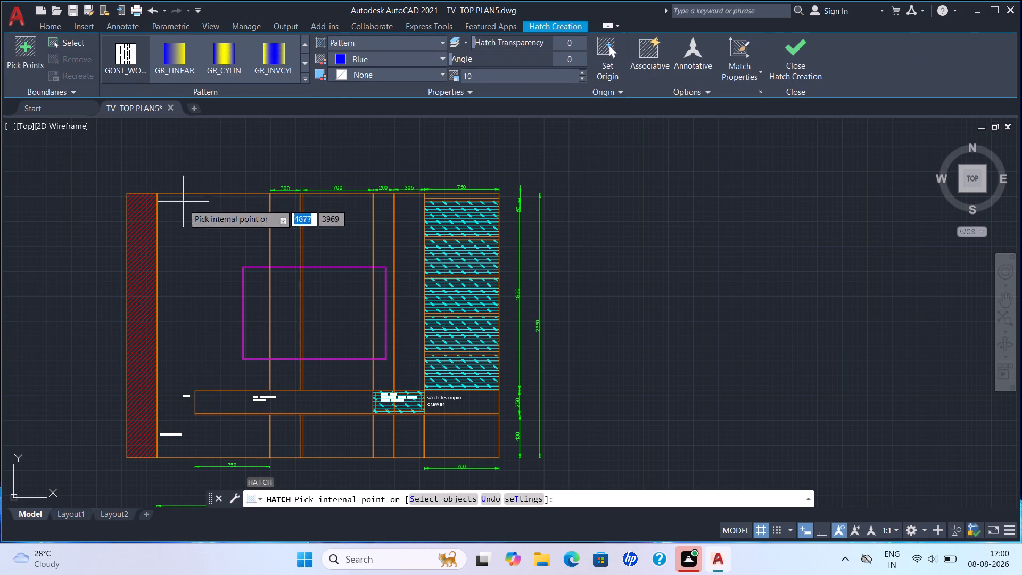
pyautogui.moveTo(187, 235); pyautogui.dragTo(191, 240)
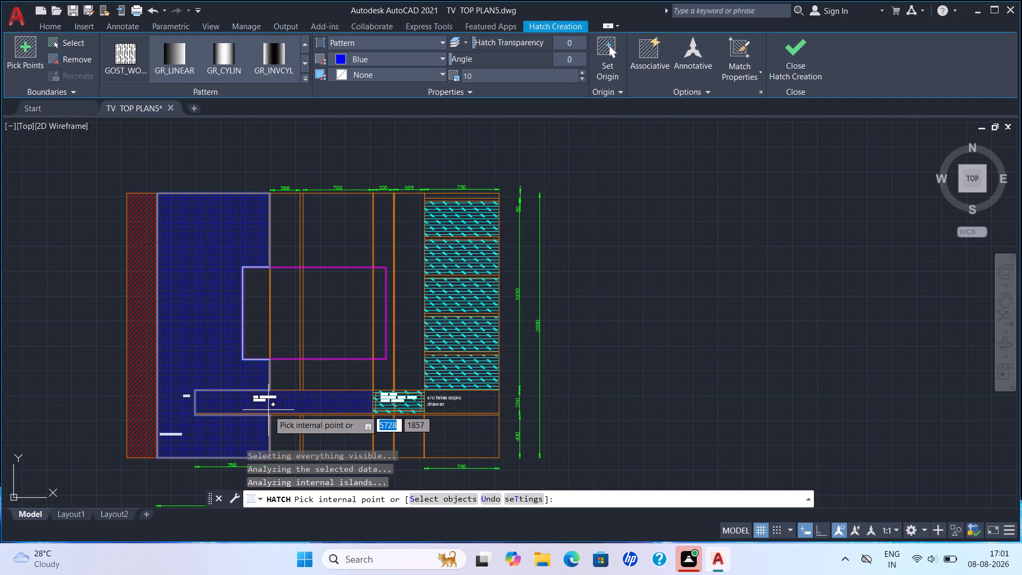
pyautogui.click(269, 404)
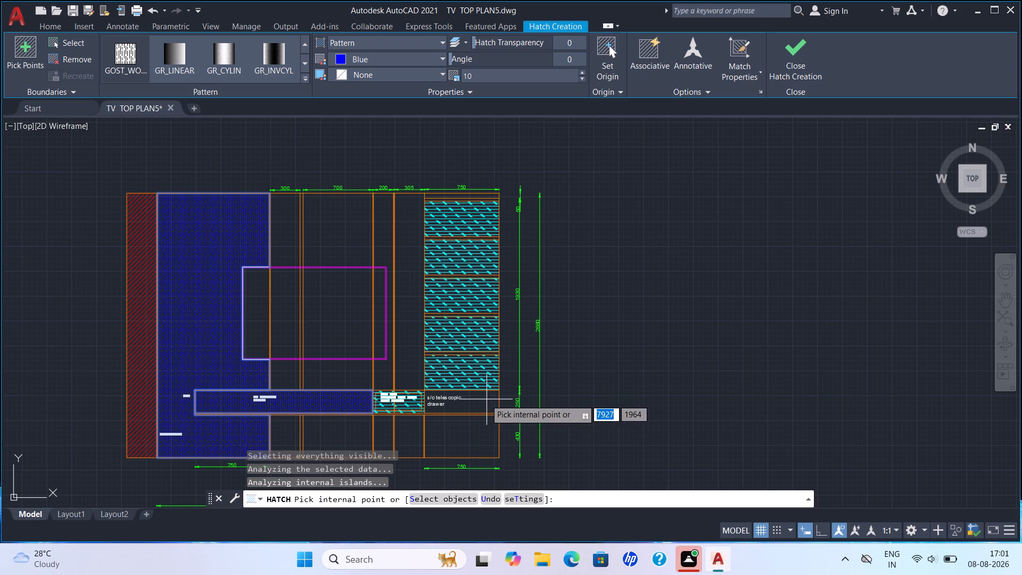
pyautogui.click(474, 398)
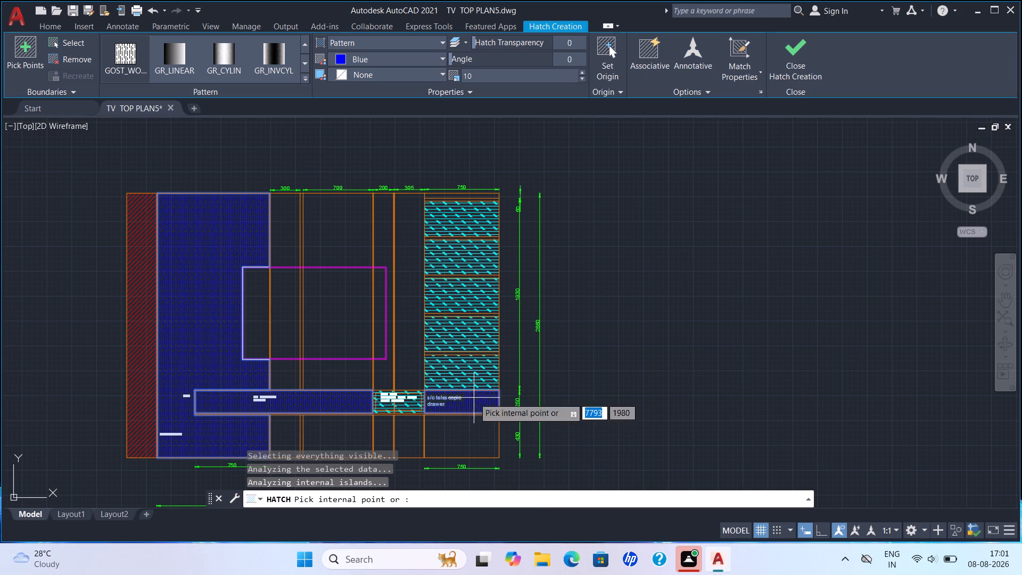
pyautogui.press('Escape')
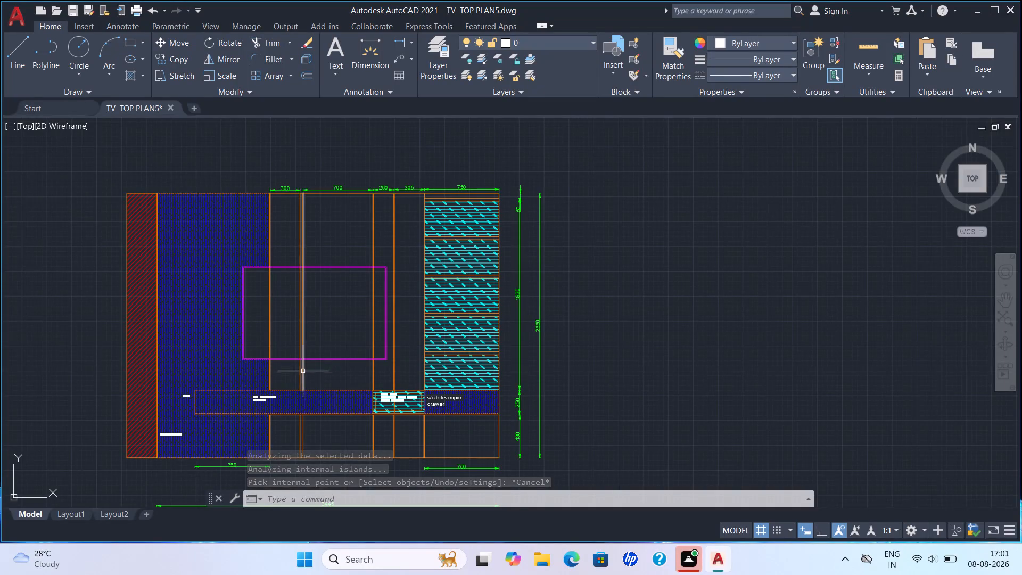
# Add the single-line text label "BACK PANEL -S2" in the open bay below the long drawer front.
pyautogui.scroll(1, 231, 434)
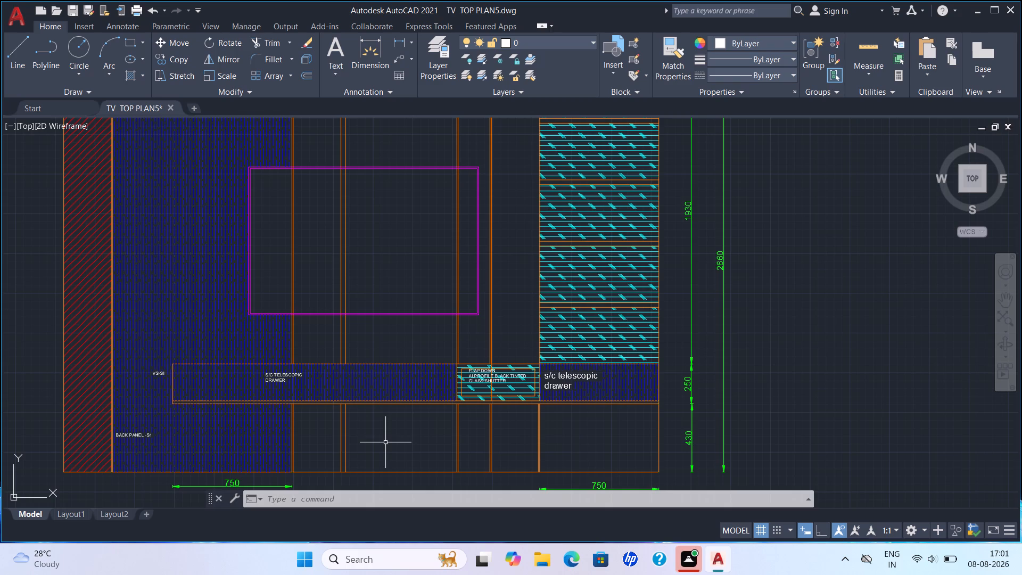
pyautogui.moveTo(385, 442); pyautogui.dragTo(391, 376, button='middle')
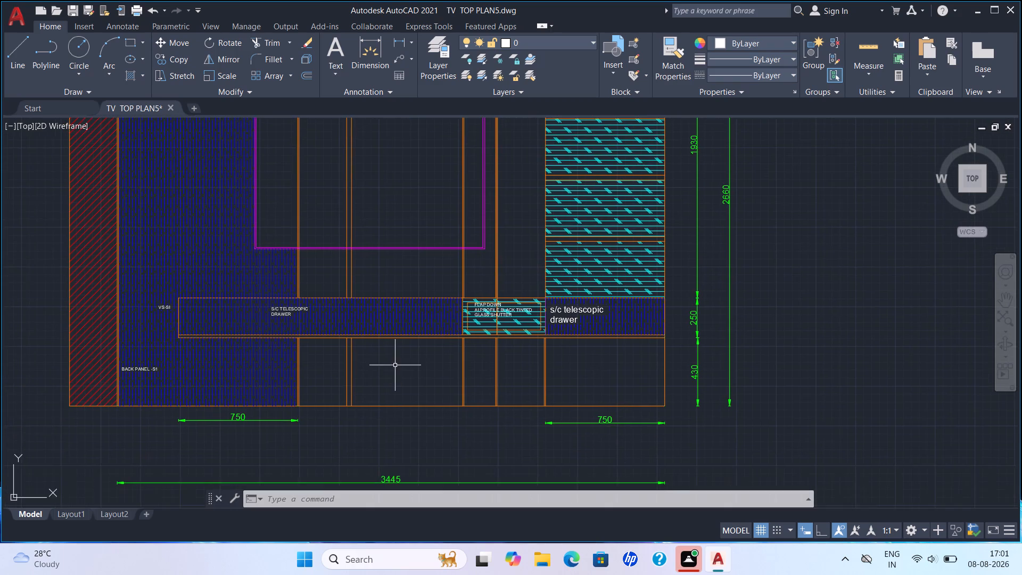
pyautogui.scroll(2, 395, 365)
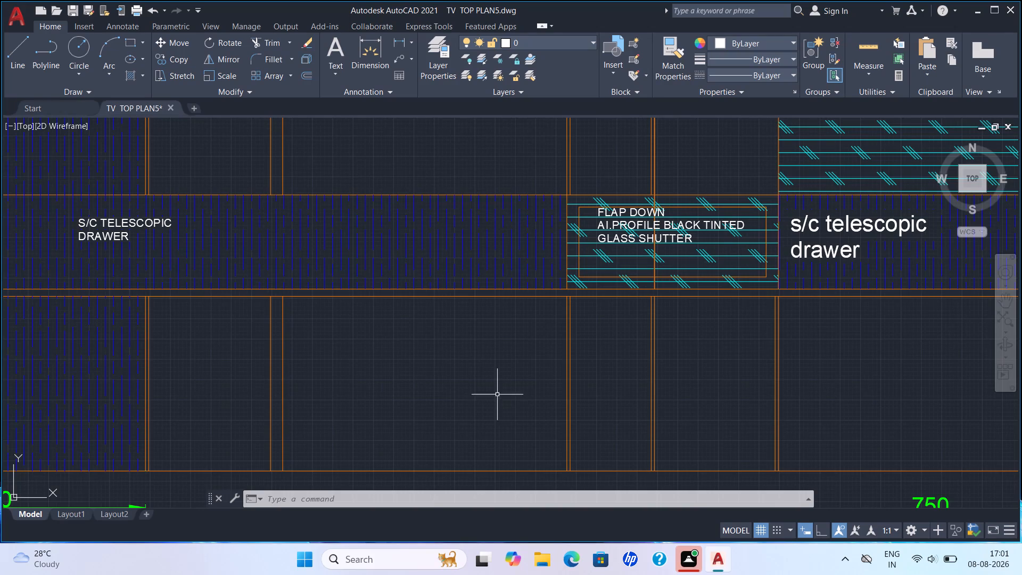
pyautogui.write('DT')
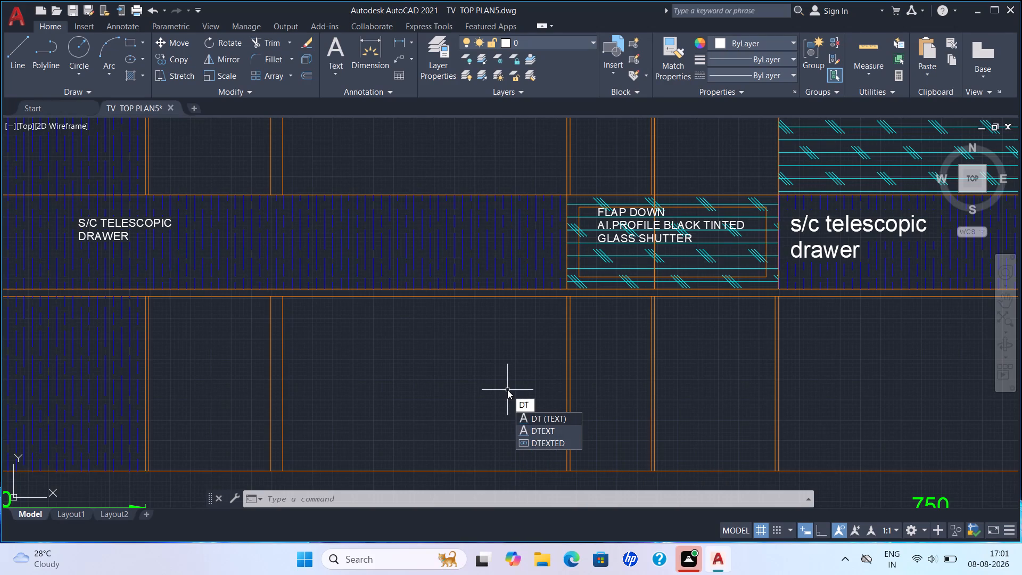
pyautogui.press('Return')
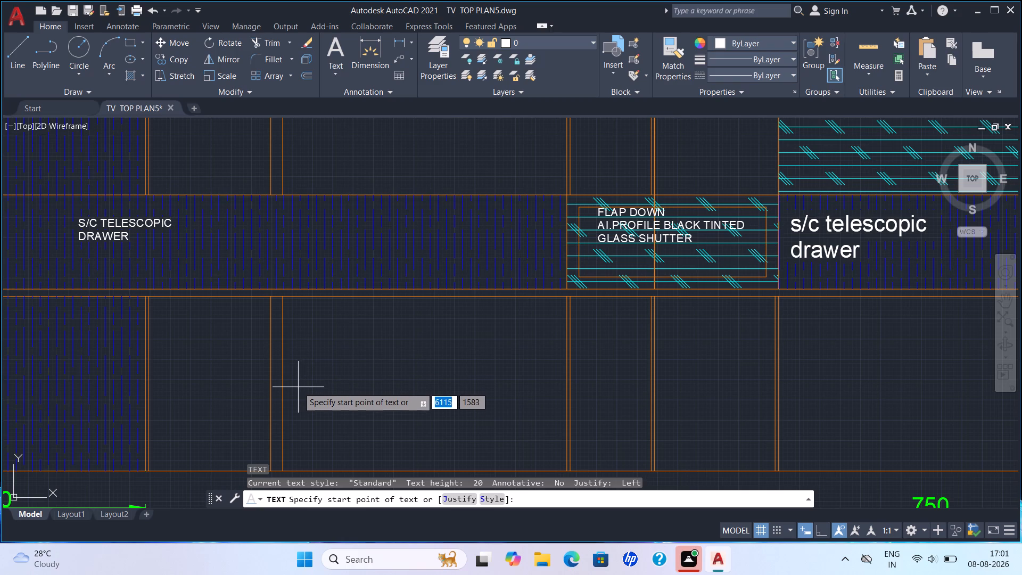
pyautogui.click(308, 355)
pyautogui.click(308, 355)
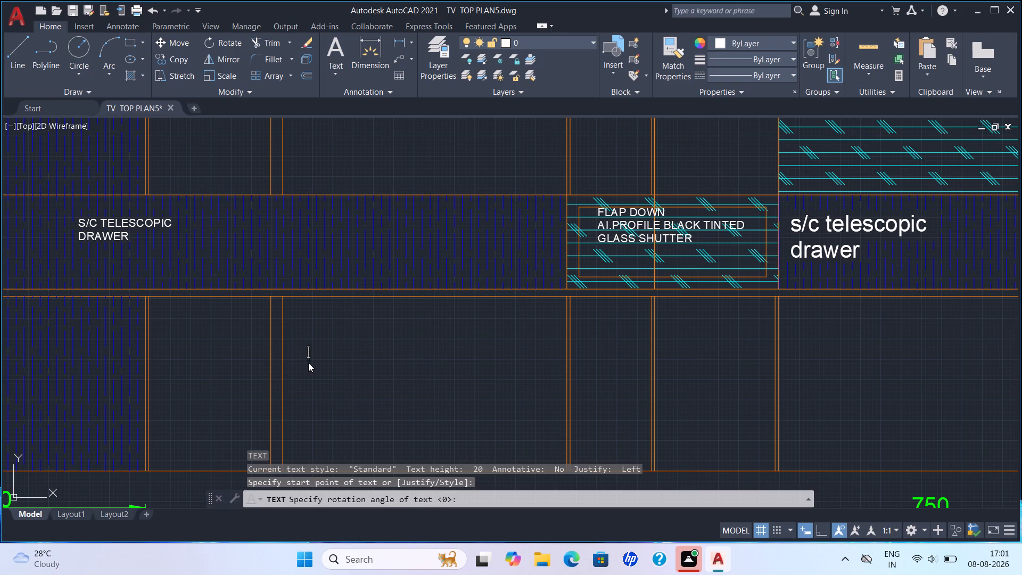
pyautogui.write('BACK PANEL')
pyautogui.press('space')
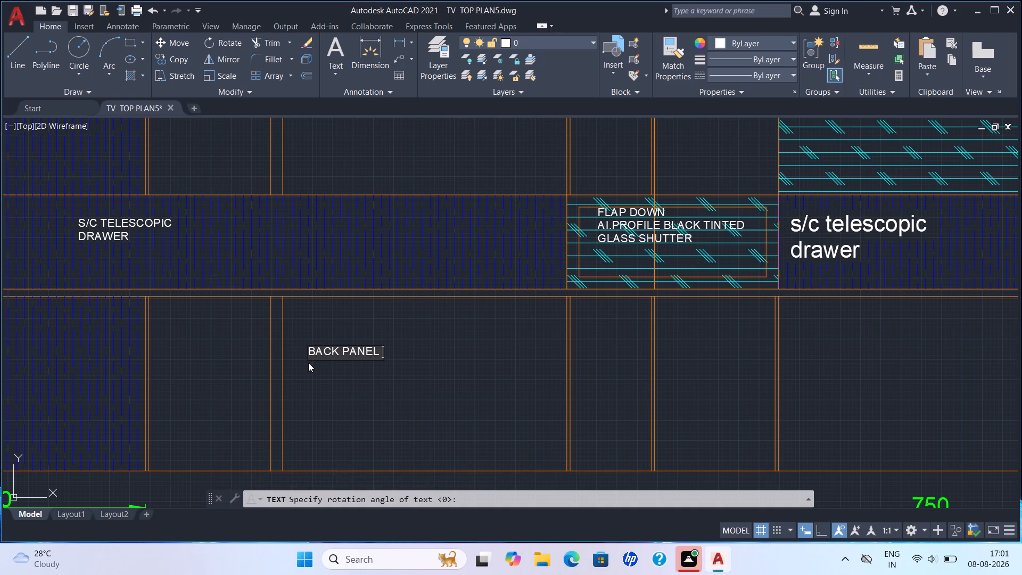
pyautogui.press('-')
pyautogui.write('S2')
pyautogui.press('Return')
pyautogui.press('Return')
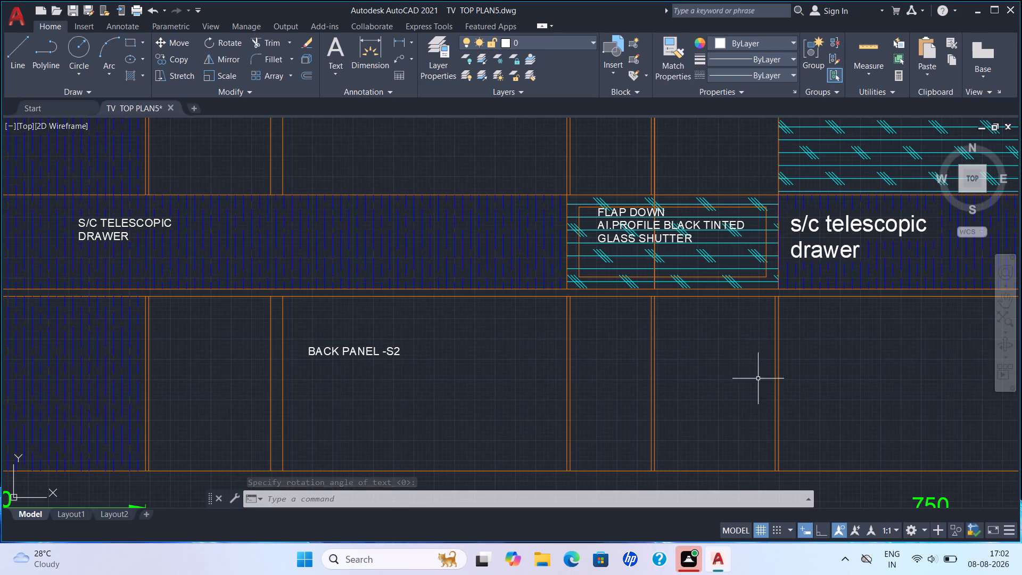
pyautogui.press('Escape')
# Add the single-line text label "PROFILE LIGHT AT MIDDLE" in the narrow bays below the flap-down glass shutter.
pyautogui.write('DT')
pyautogui.press('Return')
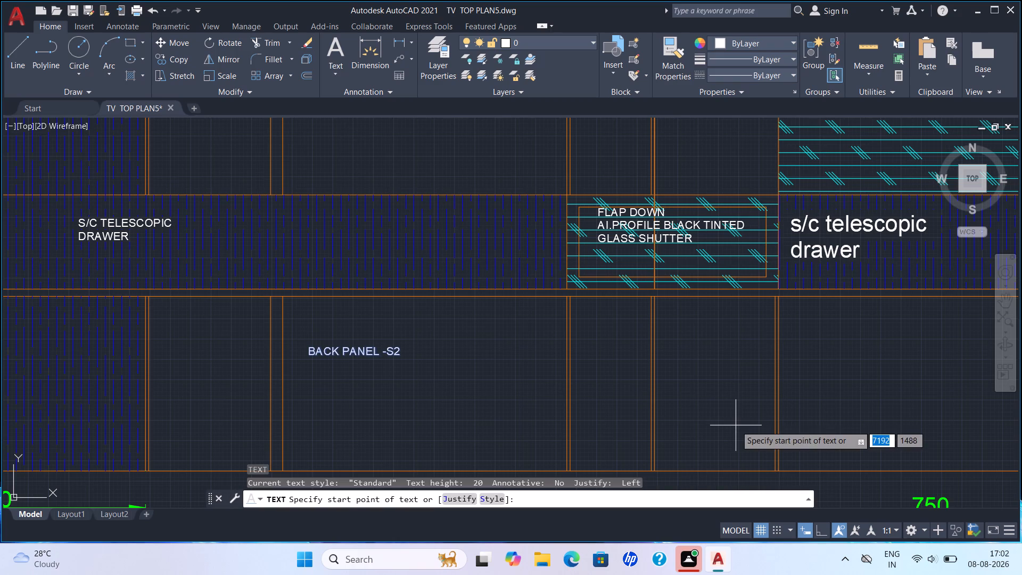
pyautogui.click(579, 341)
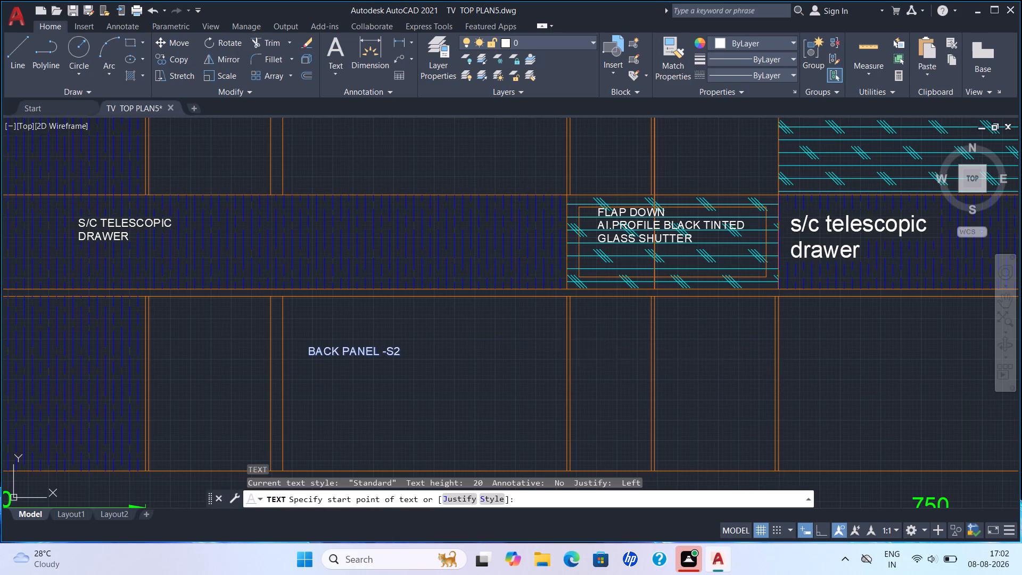
pyautogui.click(579, 341)
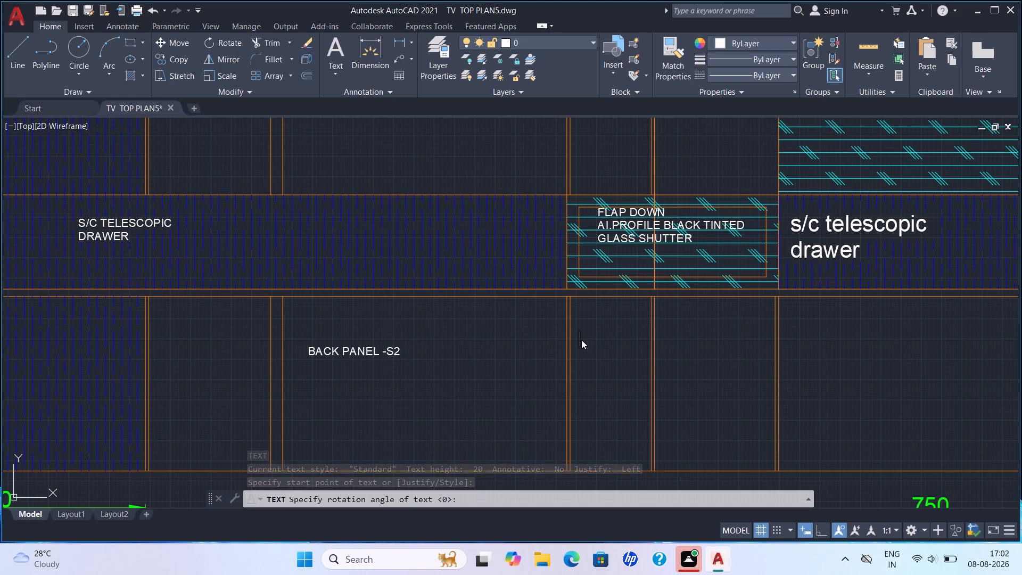
pyautogui.write('PRO')
pyautogui.write('FILE')
pyautogui.press('space')
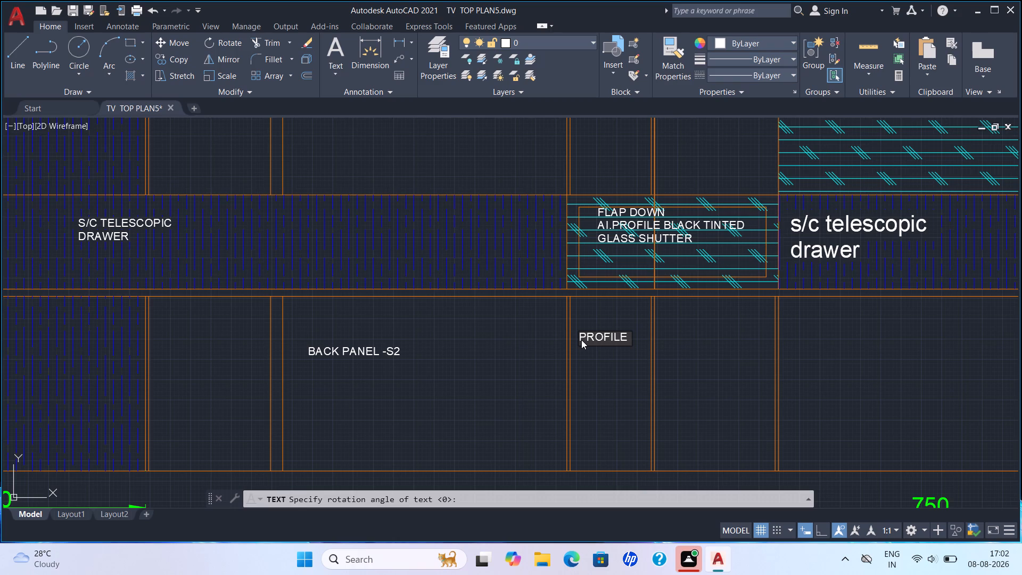
pyautogui.write('LIGHT')
pyautogui.press('space')
pyautogui.press('a')
pyautogui.press('i')
pyautogui.press('.')
pyautogui.press('BackSpace')
pyautogui.press('BackSpace')
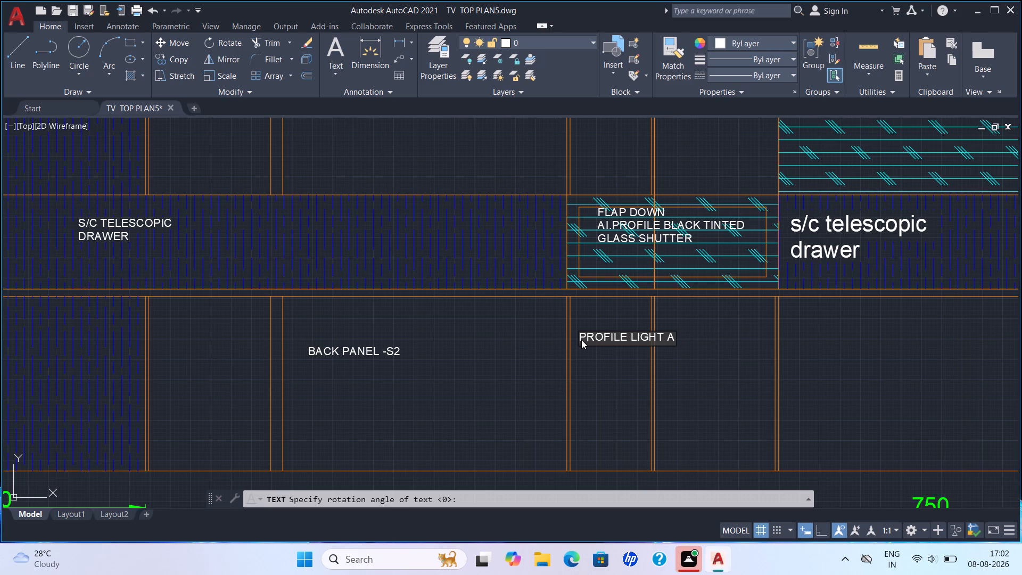
pyautogui.press('t')
pyautogui.press('space')
pyautogui.write('MIDDLE')
pyautogui.press('space')
pyautogui.press('space')
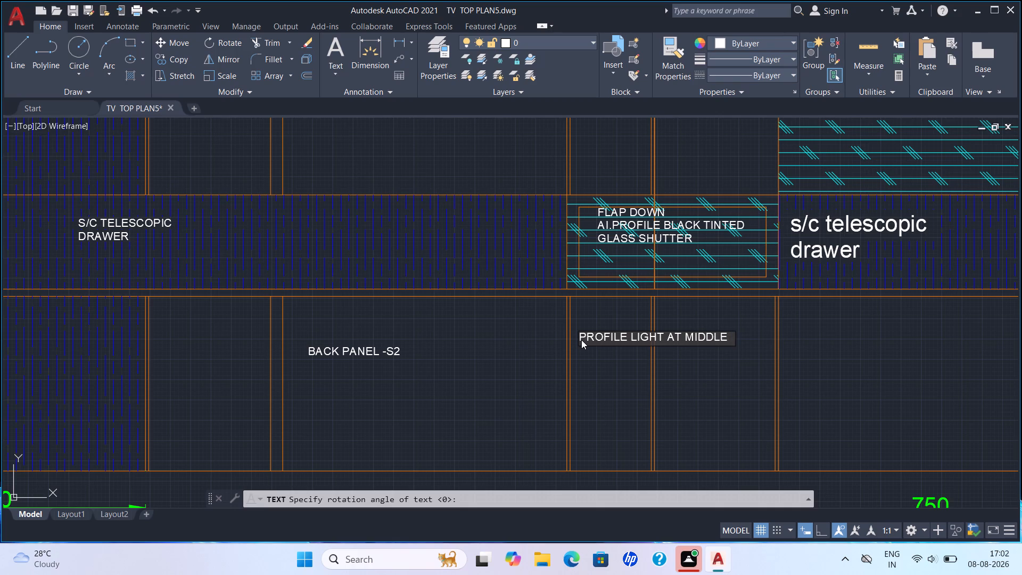
pyautogui.press('Return')
pyautogui.press('Return')
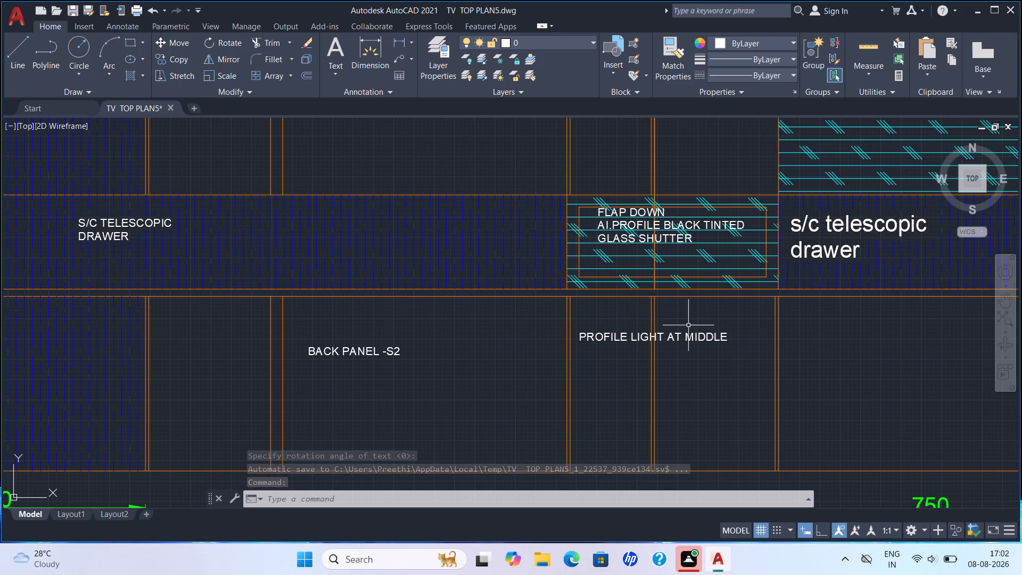
# Add the single-line text label "BACK PANEL-S2" in the open 750-wide bay below the short telescopic drawer front.
pyautogui.scroll(-2, 764, 336)
pyautogui.moveTo(754, 336); pyautogui.dragTo(466, 382, button='middle')
pyautogui.scroll(1, 517, 400)
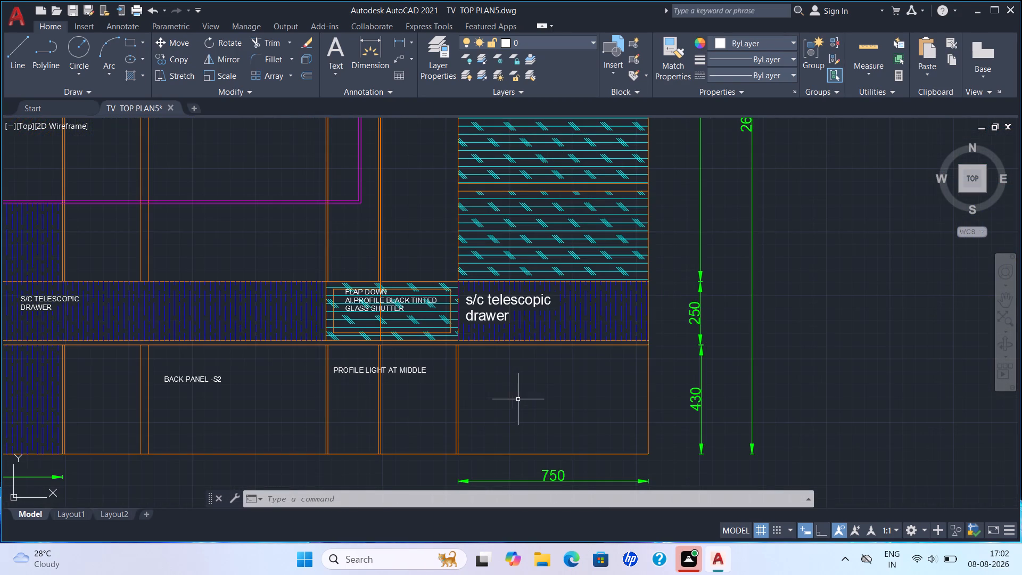
pyautogui.press('Escape')
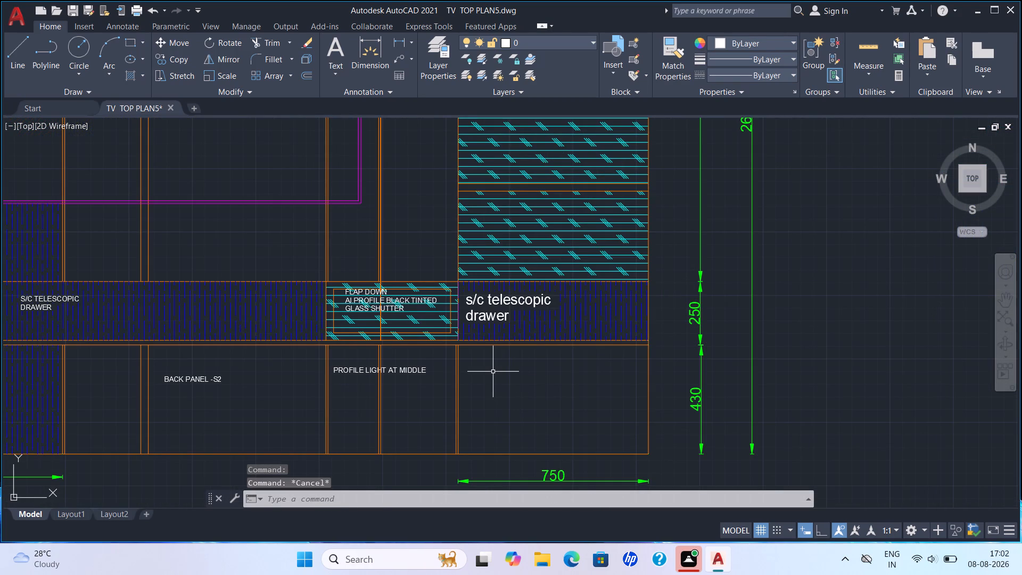
pyautogui.write('DT')
pyautogui.press('Return')
pyautogui.scroll(2, 497, 366)
pyautogui.click(499, 383)
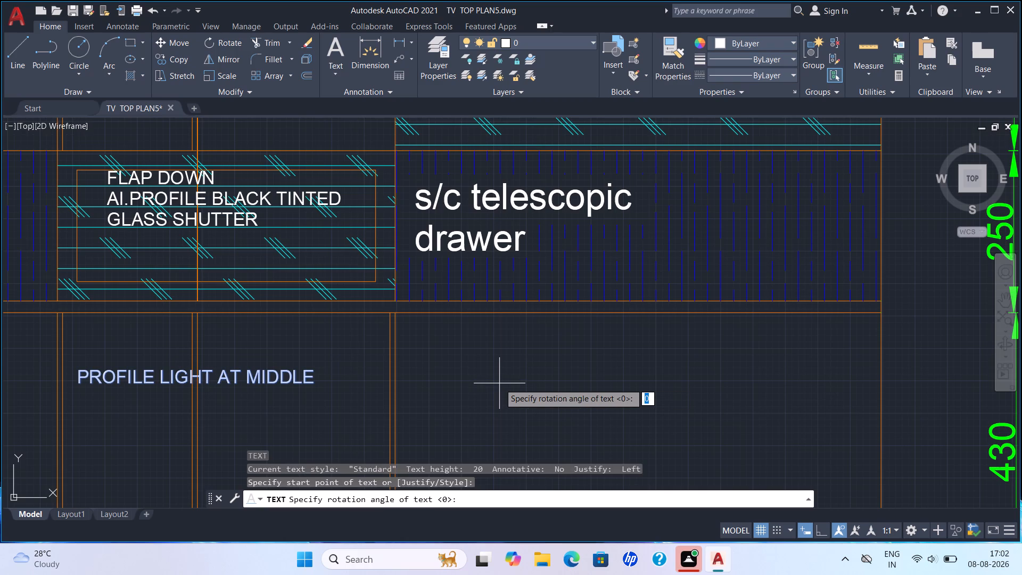
pyautogui.click(499, 383)
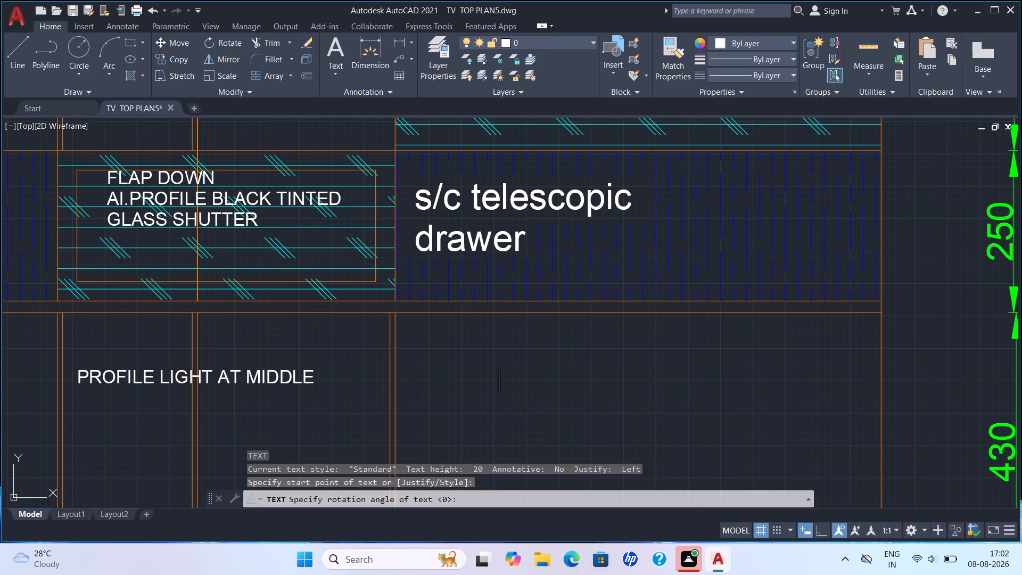
pyautogui.press('b')
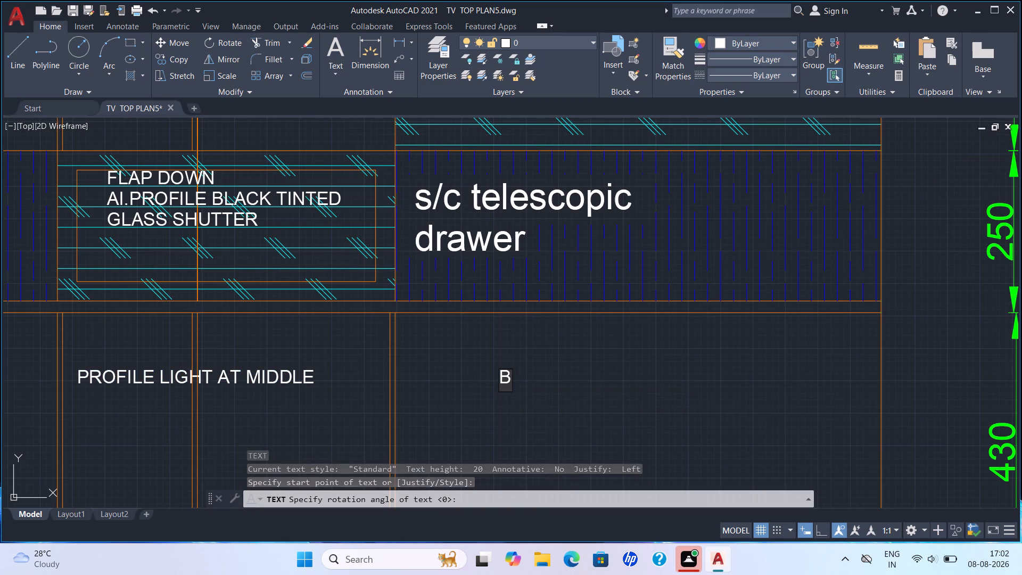
pyautogui.write('ACK')
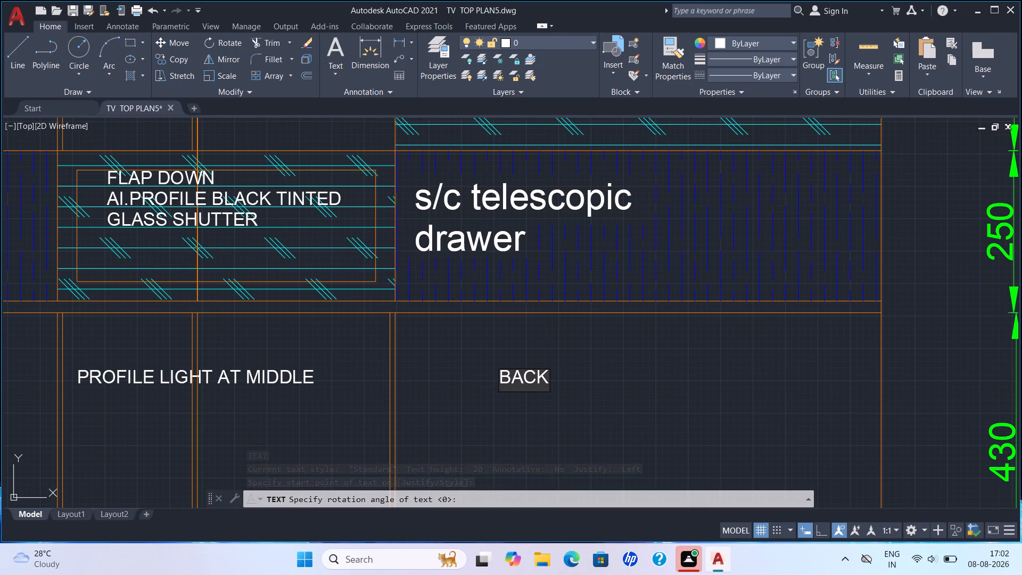
pyautogui.press('space')
pyautogui.write('PANEL')
pyautogui.press('-')
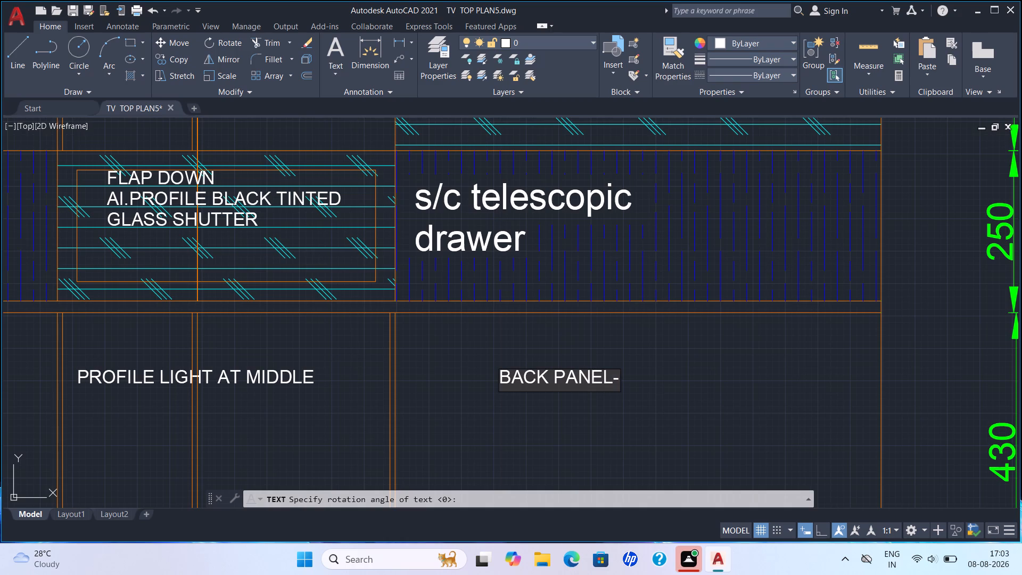
pyautogui.press('s')
pyautogui.press('2')
pyautogui.press('Return')
pyautogui.press('Return')
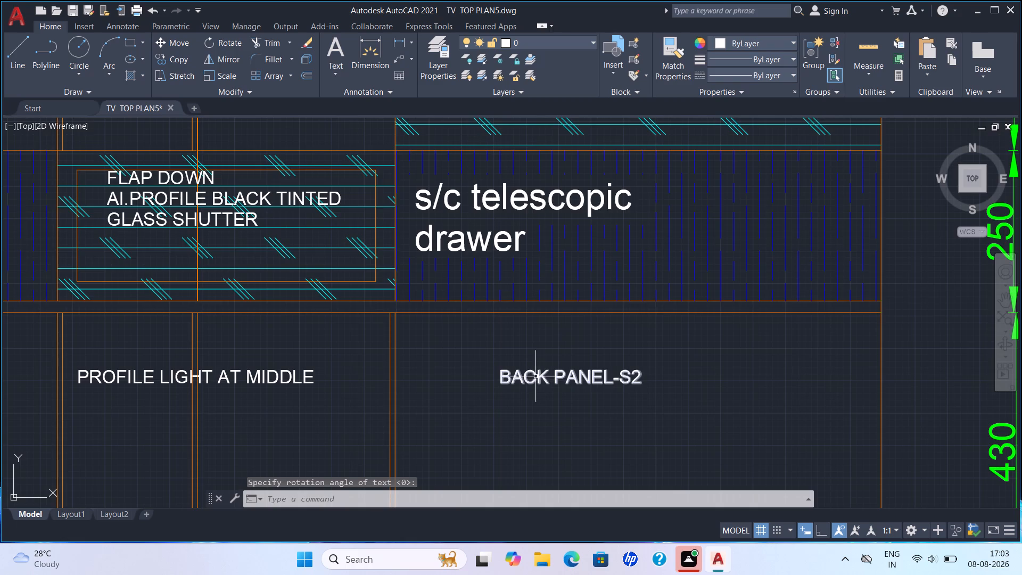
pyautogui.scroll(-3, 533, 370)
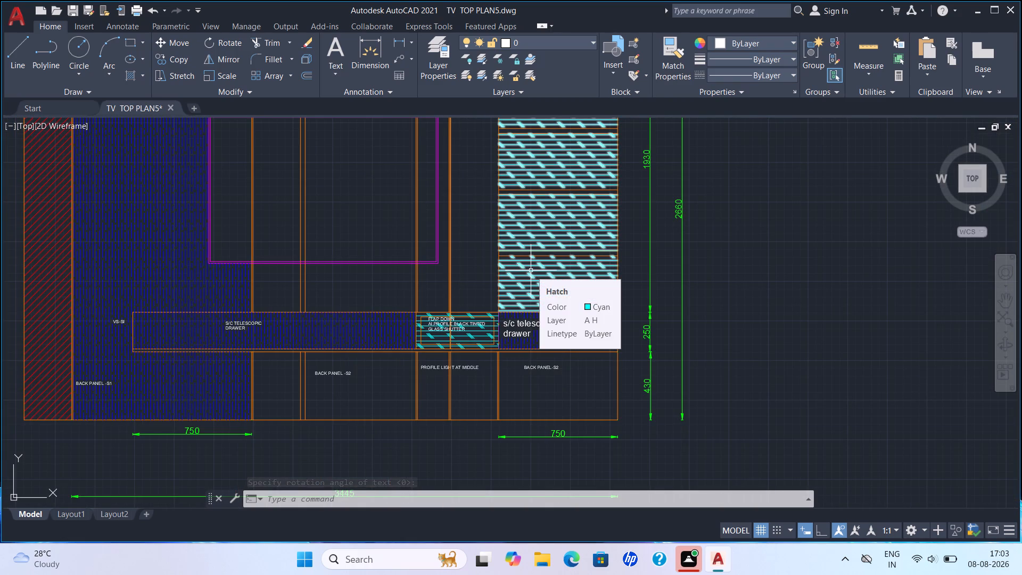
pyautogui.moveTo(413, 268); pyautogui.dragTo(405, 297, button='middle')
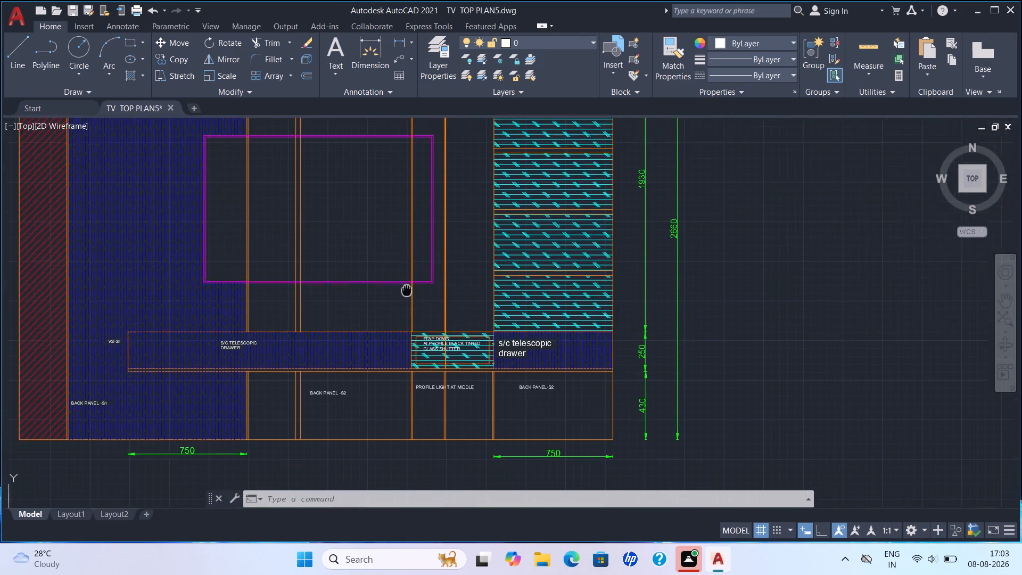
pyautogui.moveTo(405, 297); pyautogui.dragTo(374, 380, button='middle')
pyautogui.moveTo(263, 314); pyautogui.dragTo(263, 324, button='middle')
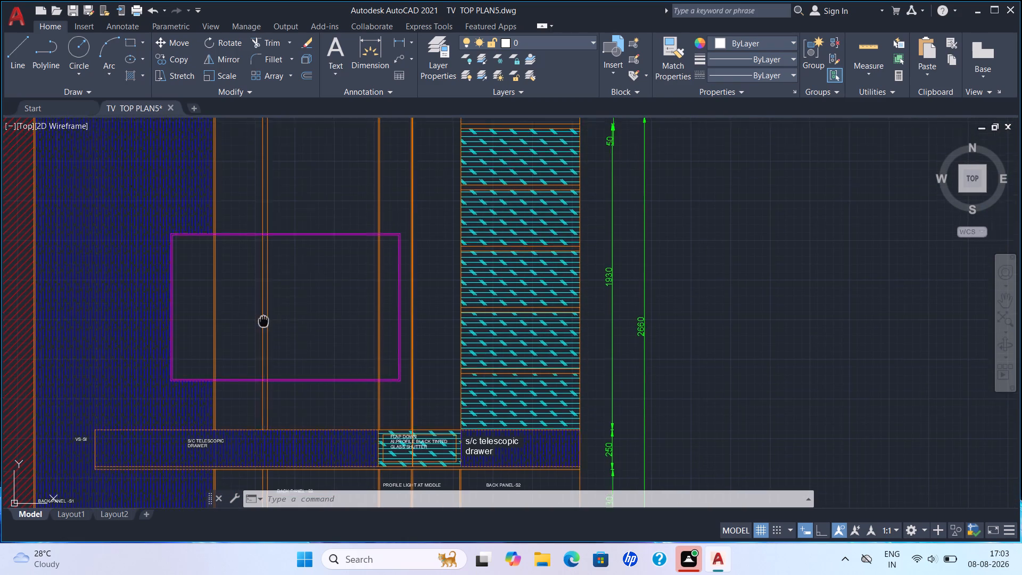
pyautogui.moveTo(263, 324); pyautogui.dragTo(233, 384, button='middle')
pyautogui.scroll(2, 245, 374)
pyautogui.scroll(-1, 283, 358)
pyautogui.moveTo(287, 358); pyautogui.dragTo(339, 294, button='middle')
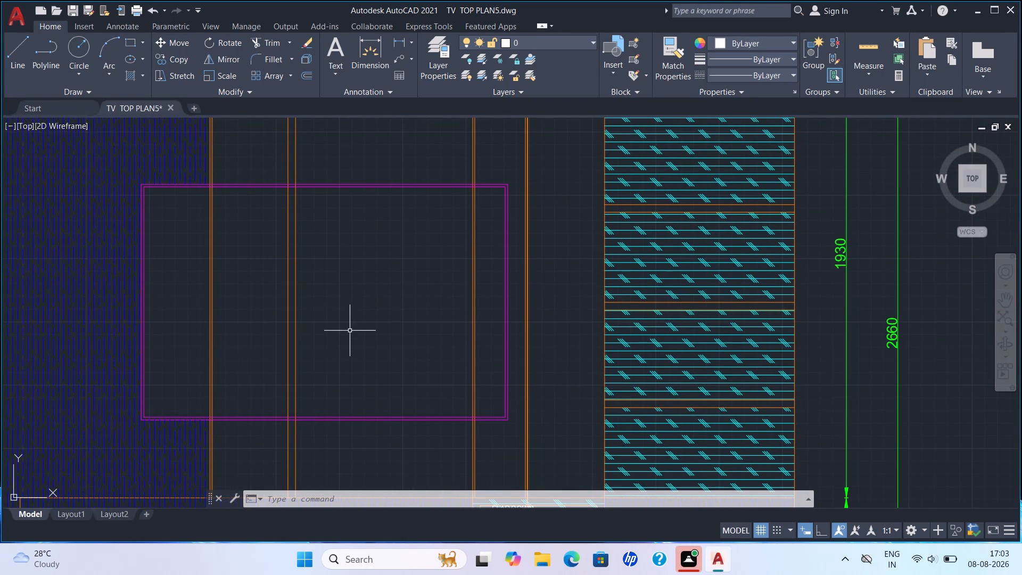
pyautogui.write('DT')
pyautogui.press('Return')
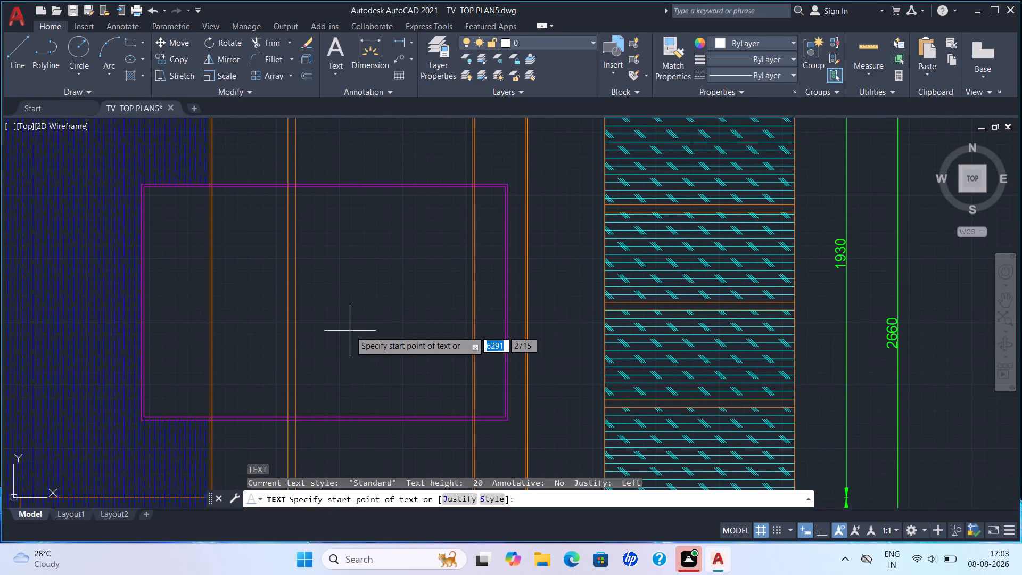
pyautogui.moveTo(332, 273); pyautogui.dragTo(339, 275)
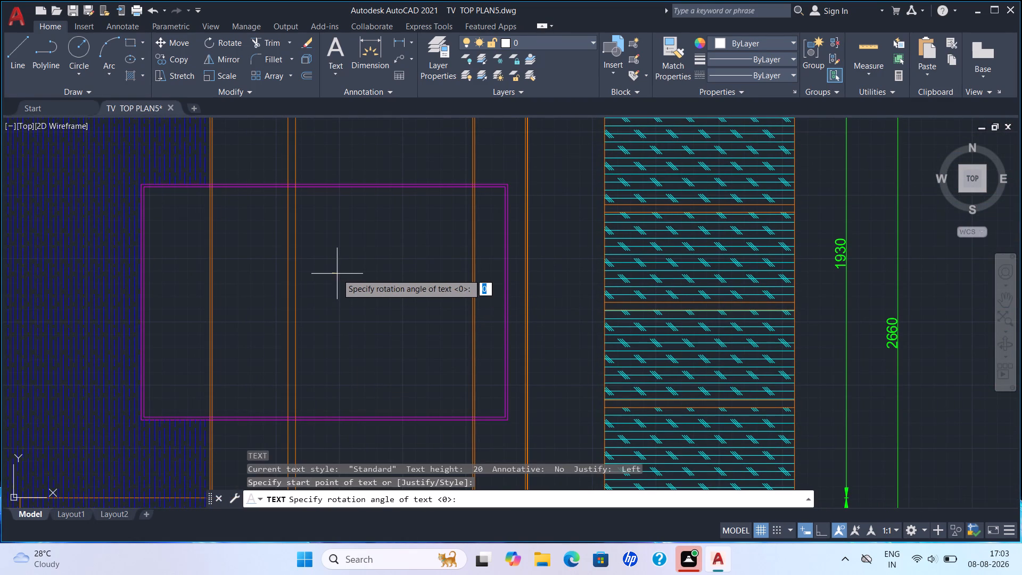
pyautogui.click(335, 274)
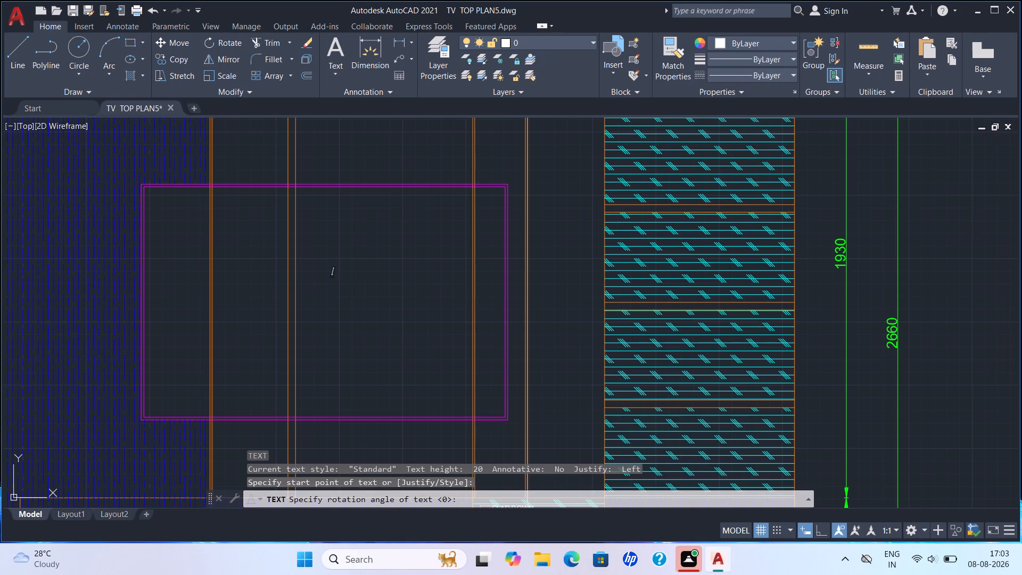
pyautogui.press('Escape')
# Add the single-line text label "LED TV" near the centre of the magenta TV rectangle.
pyautogui.write('DT')
pyautogui.press('Return')
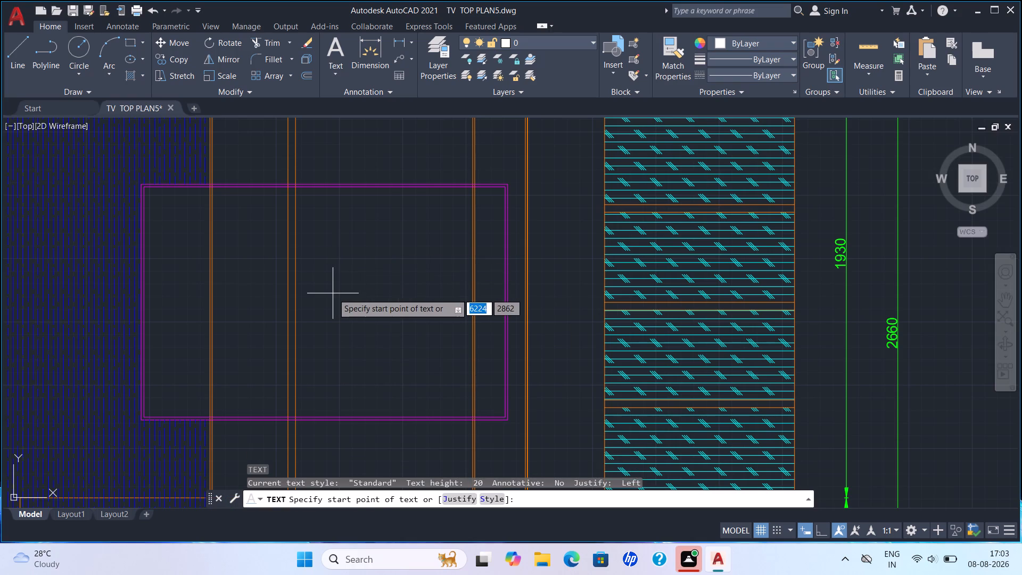
pyautogui.click(333, 293)
pyautogui.click(333, 293)
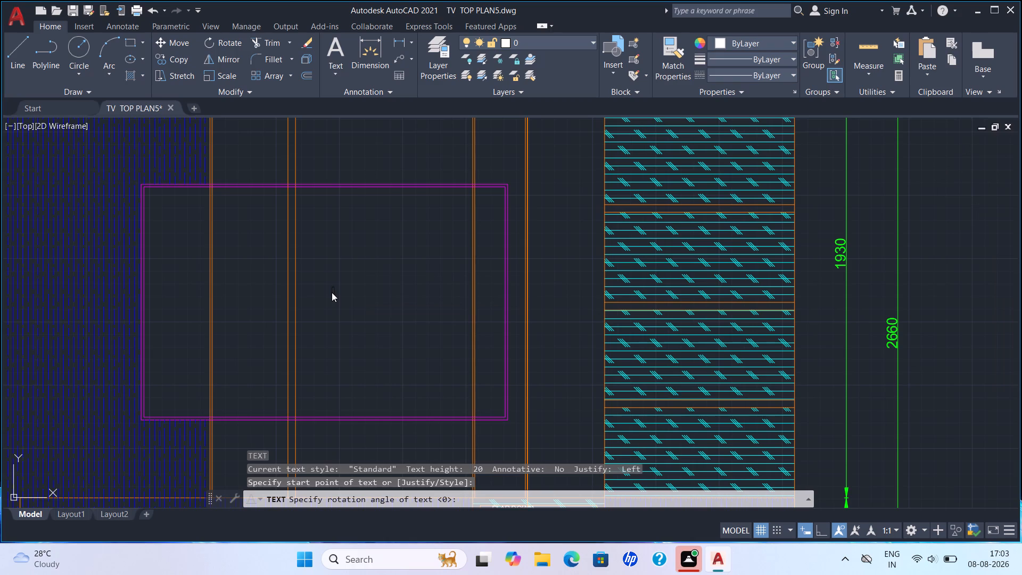
pyautogui.write('LED TV')
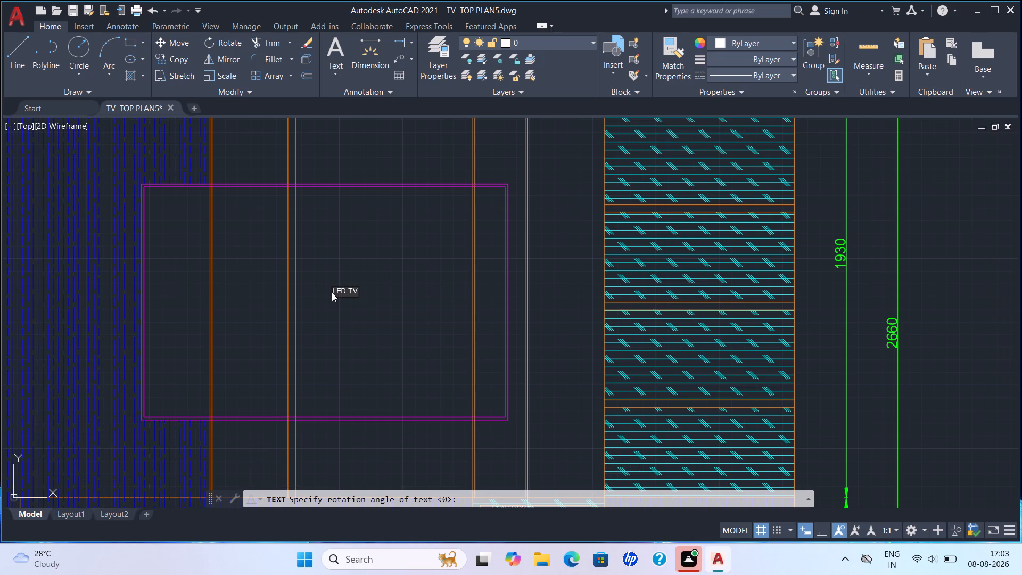
pyautogui.press('Return')
pyautogui.press('Return')
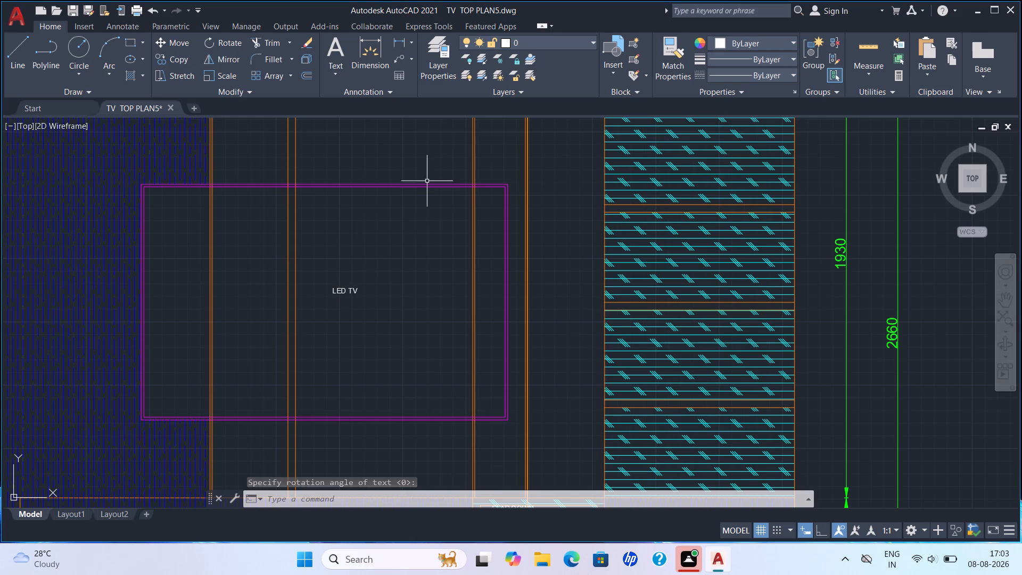
# Add the three-line text label "2-OPENABLE / AI.PROFILE / CLEAR GLASS SHUTTER" on the upper part of the cyan-hatched 750-wide glass unit.
pyautogui.scroll(-2, 427, 185)
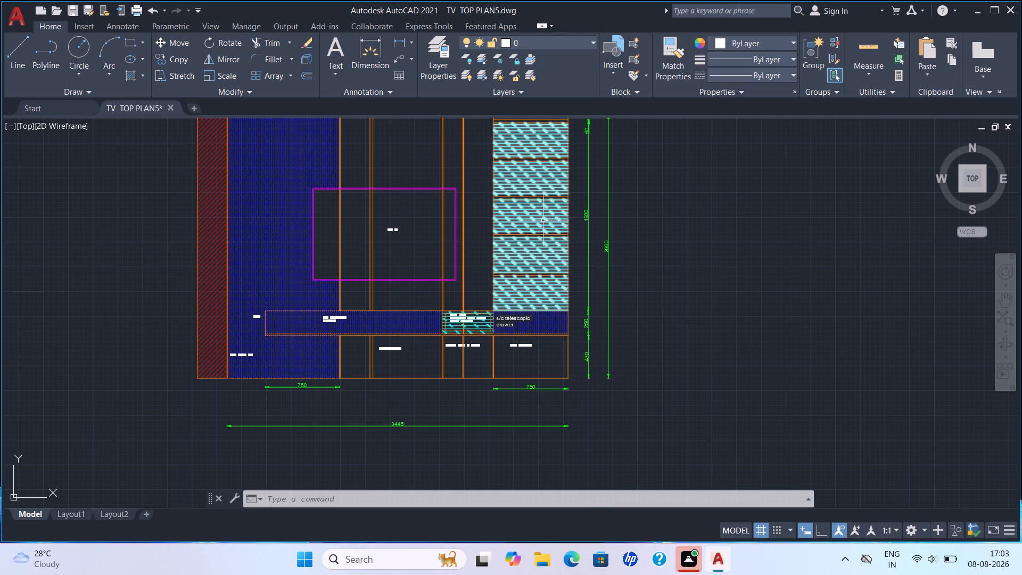
pyautogui.moveTo(541, 220); pyautogui.dragTo(424, 348, button='middle')
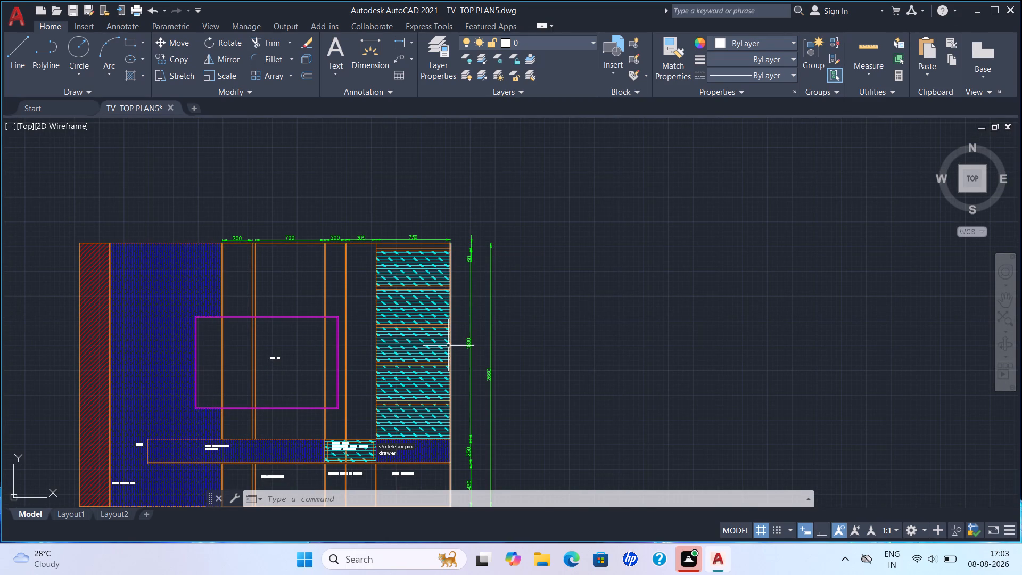
pyautogui.scroll(2, 409, 297)
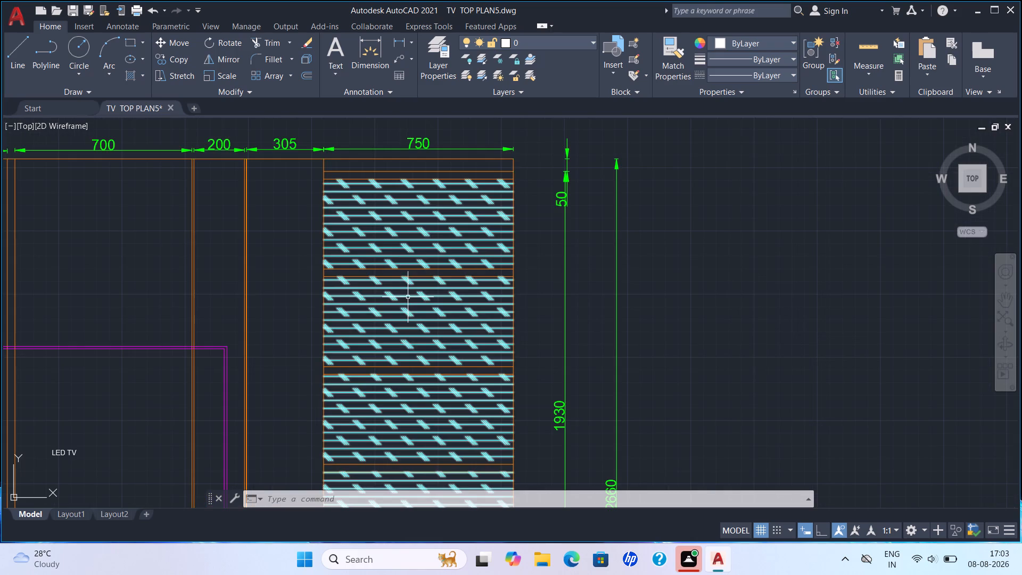
pyautogui.press('Escape')
pyautogui.write('DT')
pyautogui.press('Return')
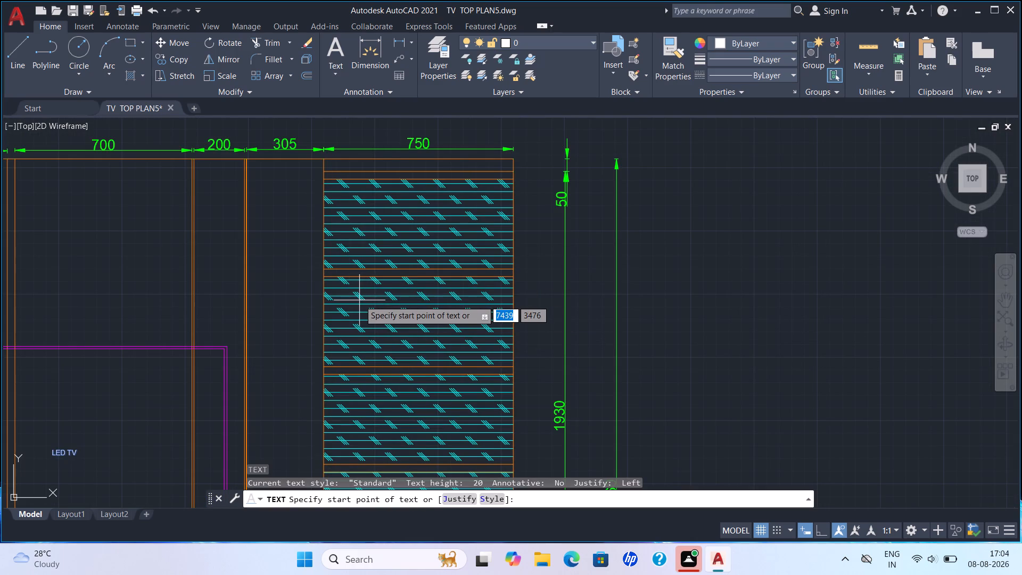
pyautogui.click(350, 293)
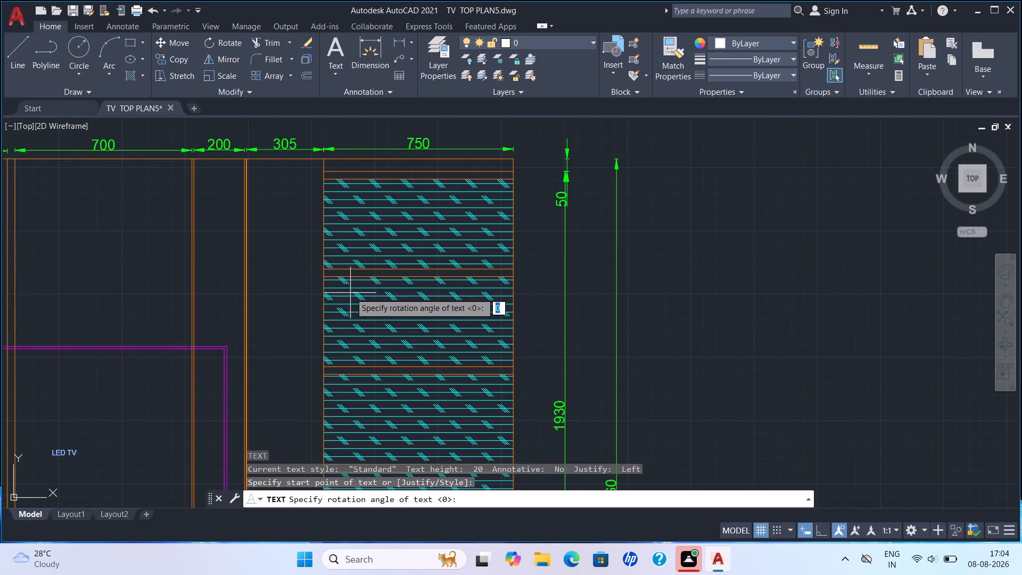
pyautogui.click(350, 293)
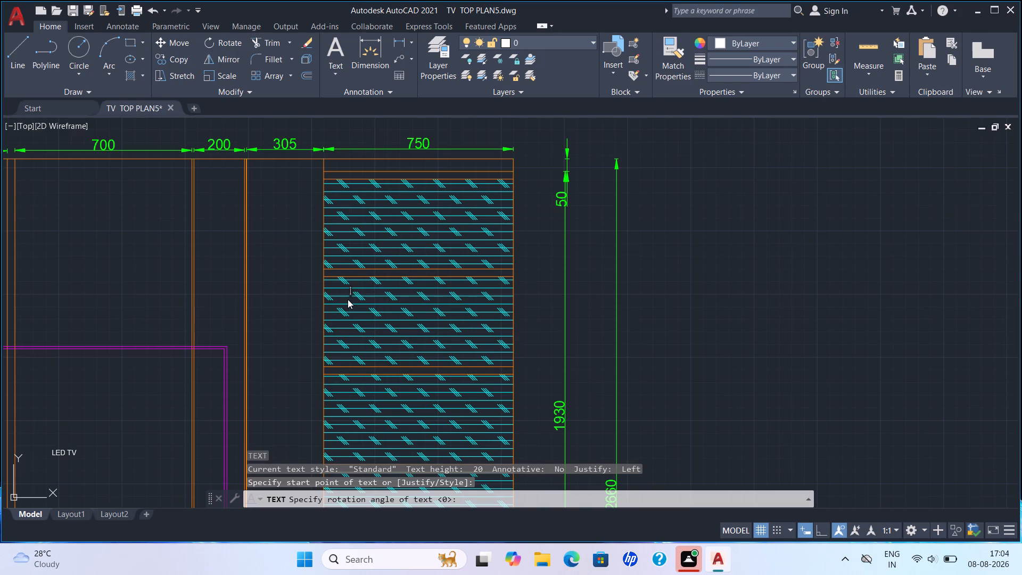
pyautogui.write('2-OPENABLE')
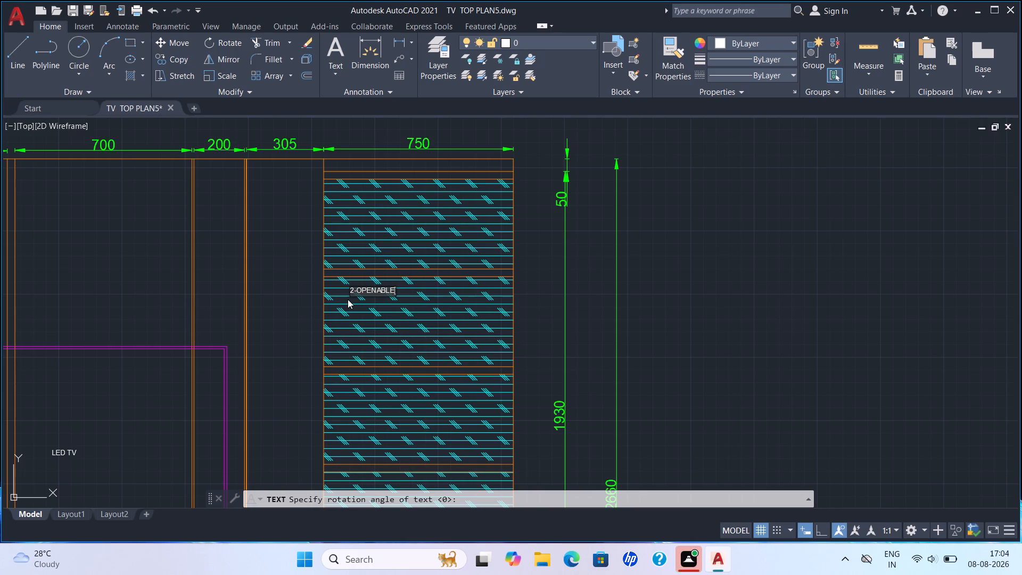
pyautogui.press('Return')
pyautogui.write('AI.')
pyautogui.write('PROFILE')
pyautogui.press('Return')
pyautogui.write('CLEAR GLAS')
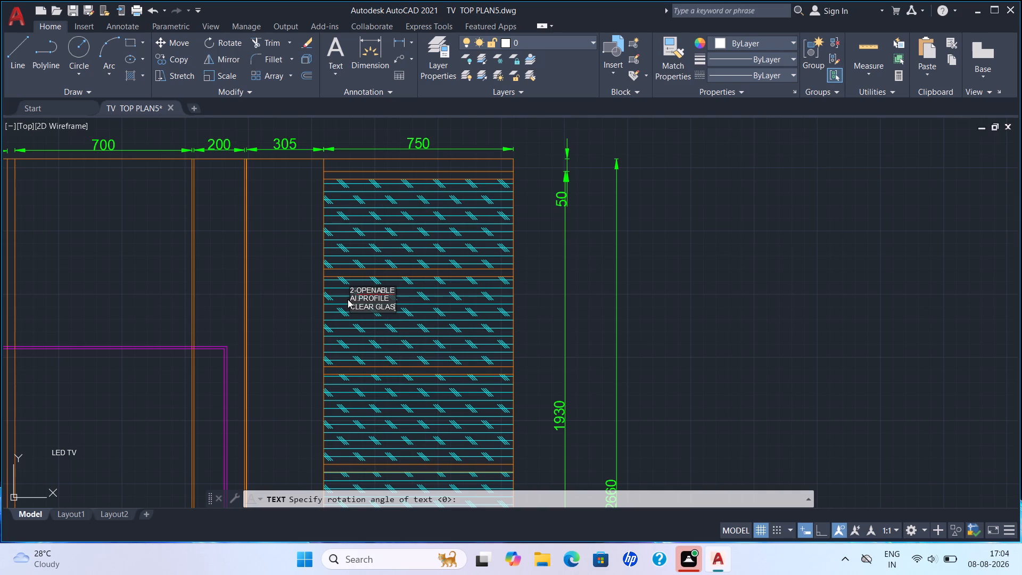
pyautogui.write('S SHUTTER')
pyautogui.press('Return')
pyautogui.press('Return')
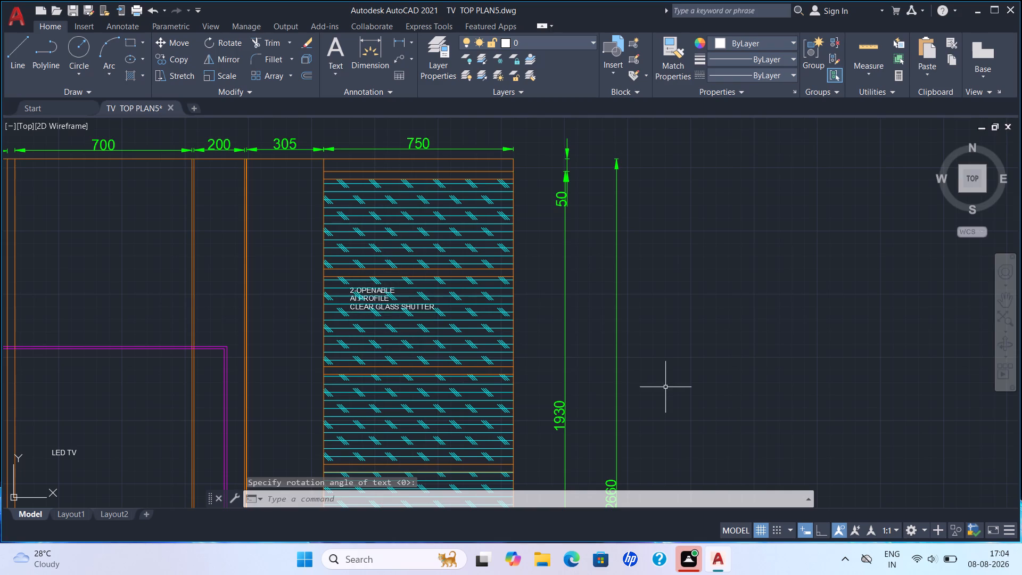
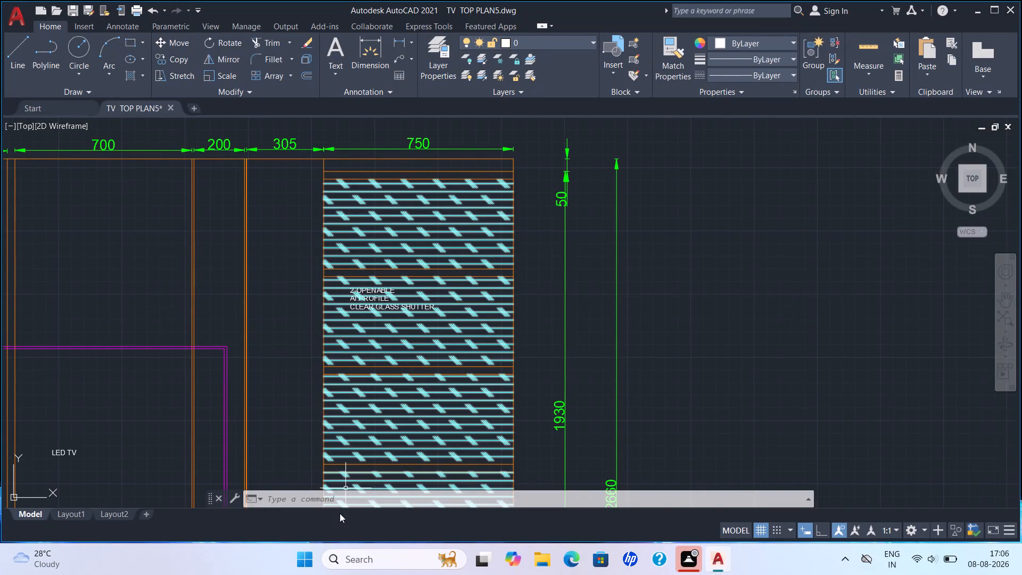
# Add the two-line text label "PROFILE LIGHT AT MIDDLE / INSIDE AND OUTSIDE-S1" at the second compartment of the cyan-hatched 750-wide glass unit.
pyautogui.scroll(-1, 421, 390)
pyautogui.moveTo(421, 388); pyautogui.dragTo(452, 204, button='middle')
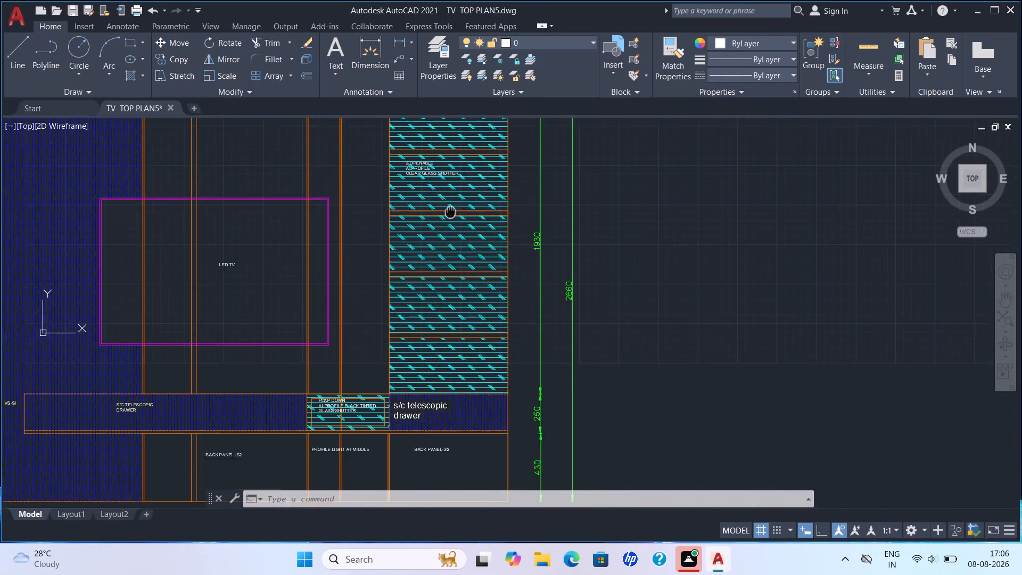
pyautogui.moveTo(452, 204); pyautogui.dragTo(450, 212, button='middle')
pyautogui.scroll(1, 450, 215)
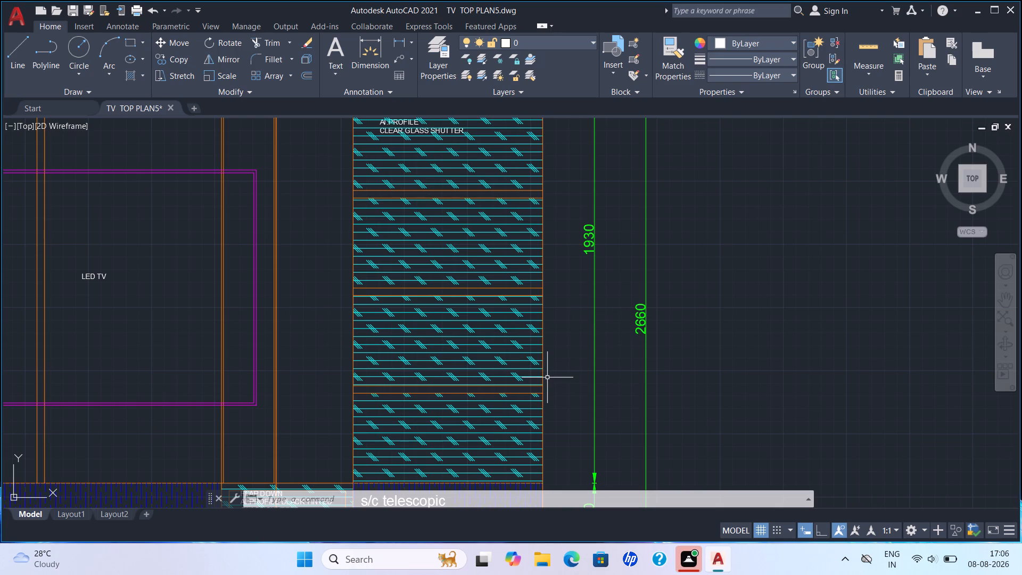
pyautogui.write('DT')
pyautogui.press('Return')
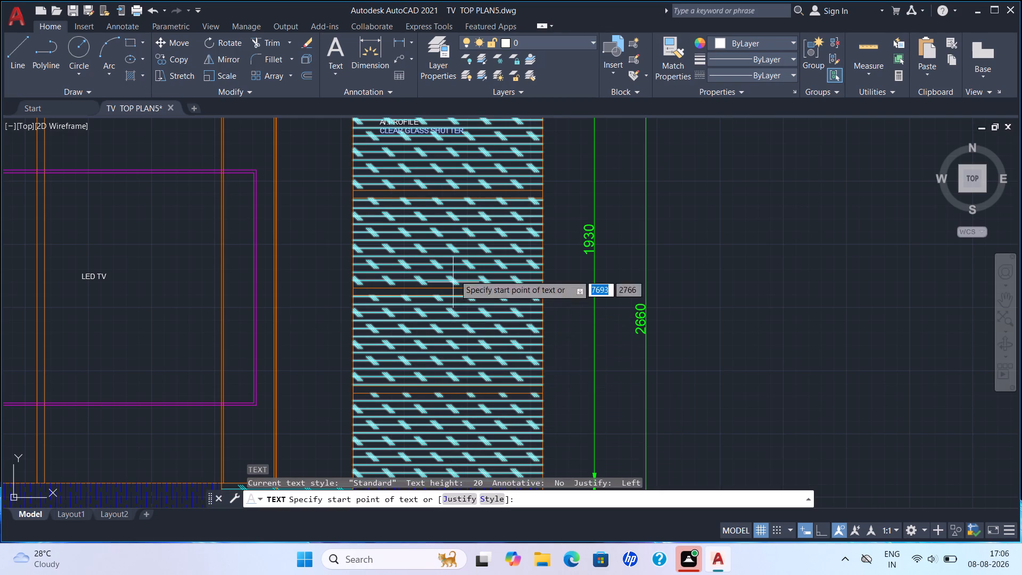
pyautogui.scroll(-2, 422, 225)
pyautogui.moveTo(429, 228); pyautogui.dragTo(543, 256, button='middle')
pyautogui.scroll(3, 484, 249)
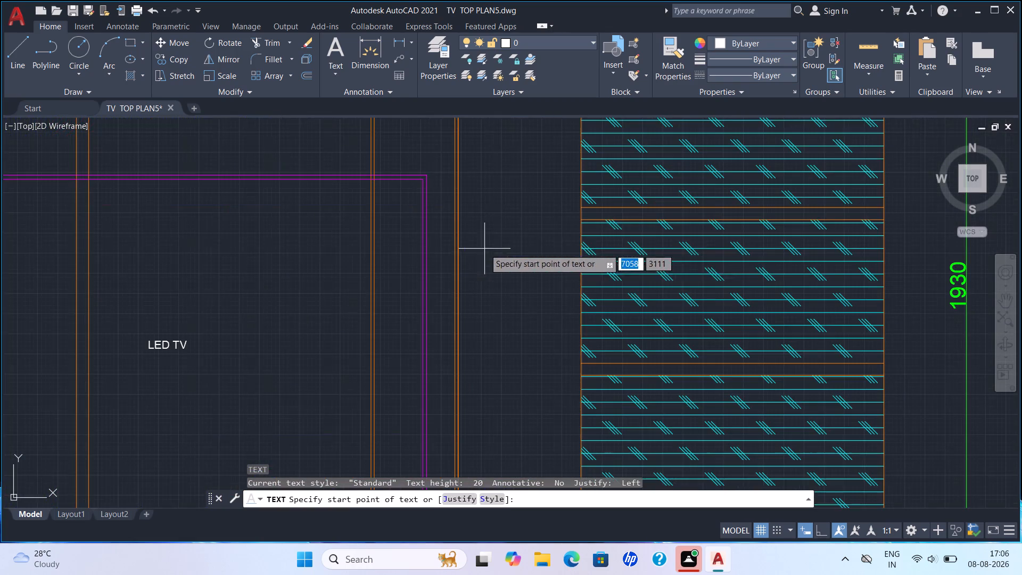
pyautogui.scroll(-2, 615, 254)
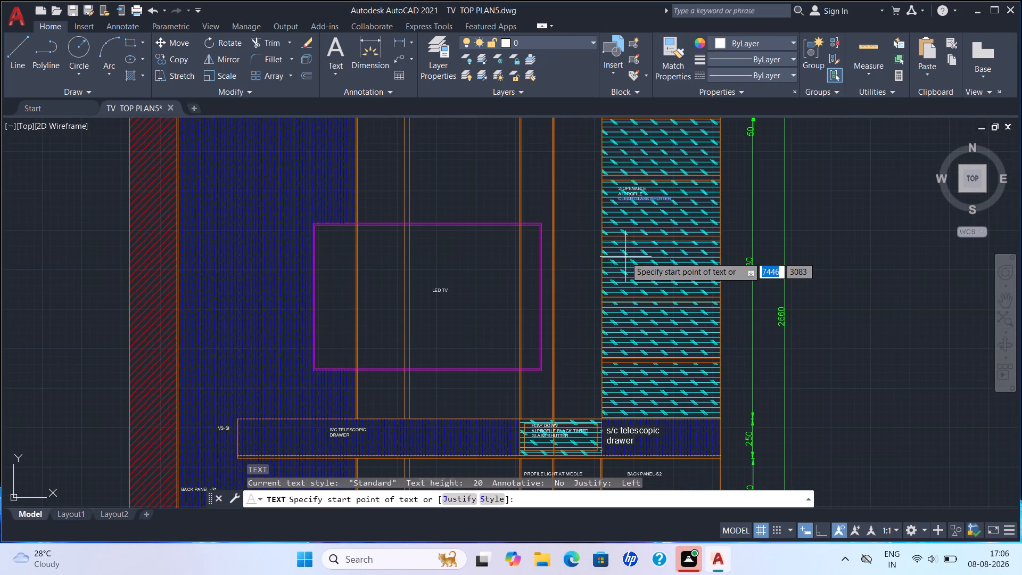
pyautogui.scroll(3, 625, 257)
pyautogui.click(582, 258)
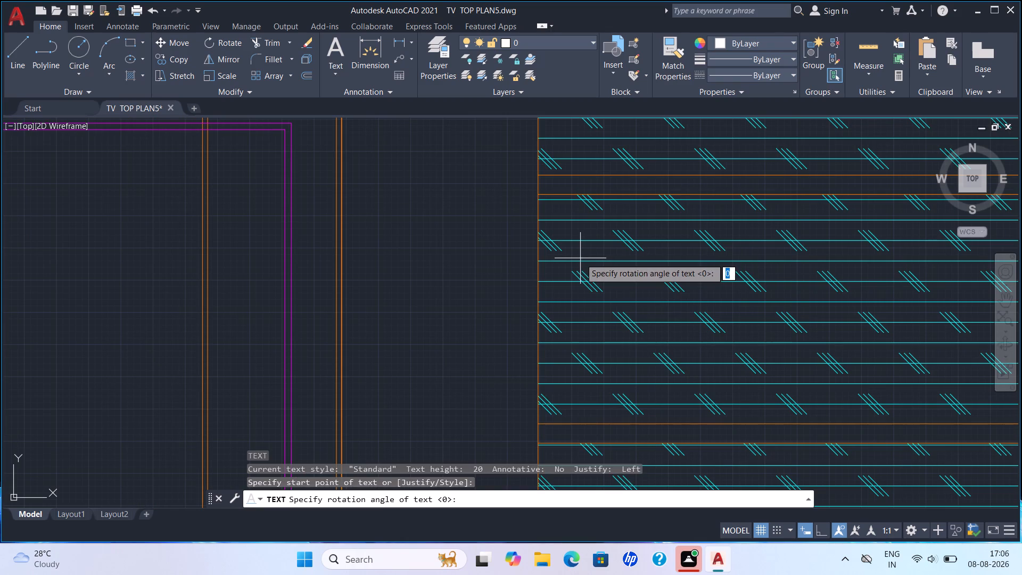
pyautogui.click(580, 258)
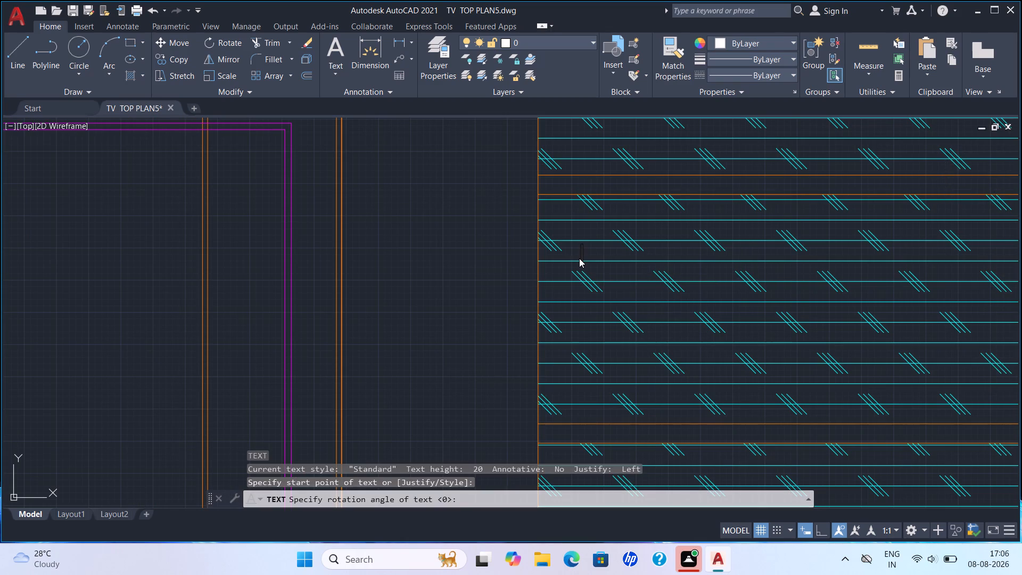
pyautogui.write('PR')
pyautogui.write('OFILE LI')
pyautogui.write('GHT')
pyautogui.press('space')
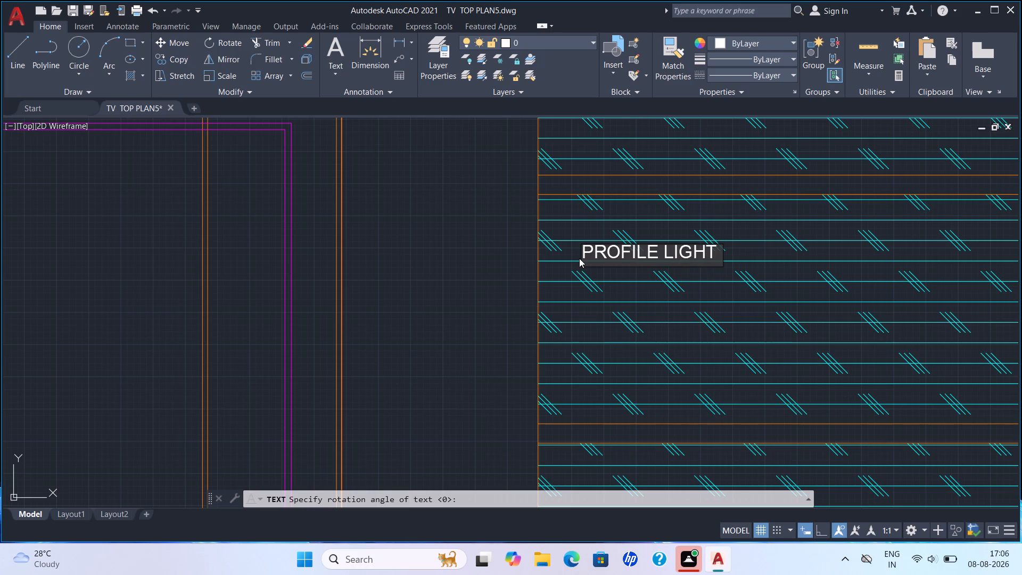
pyautogui.write('AT')
pyautogui.press('space')
pyautogui.write('MIDDLE')
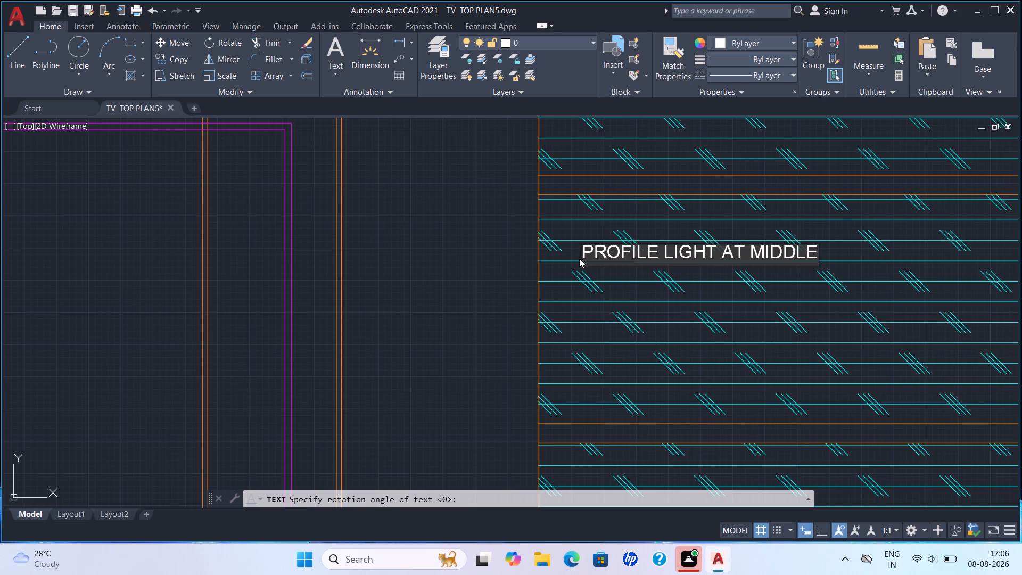
pyautogui.press('Return')
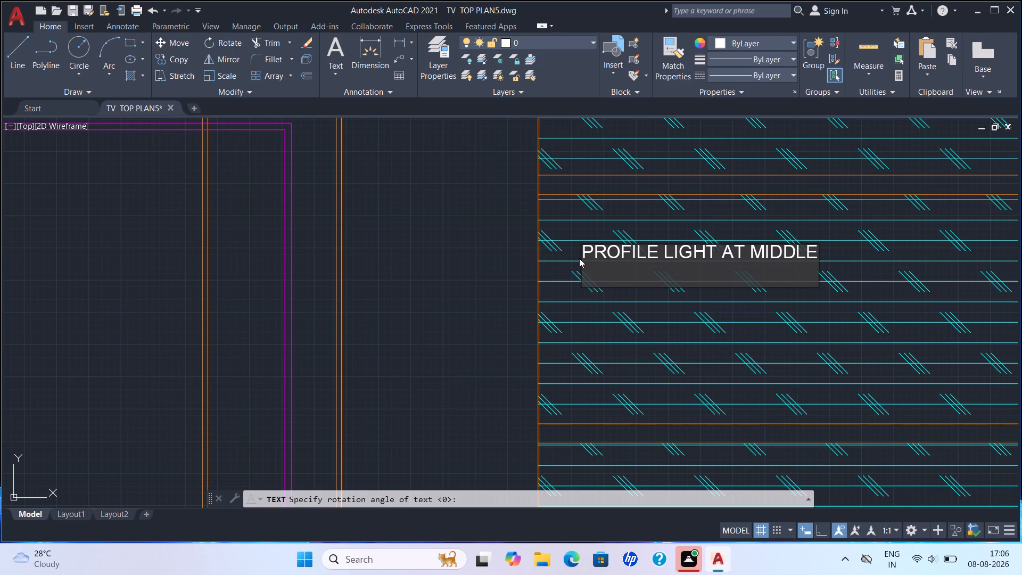
pyautogui.write('INSIDE AND')
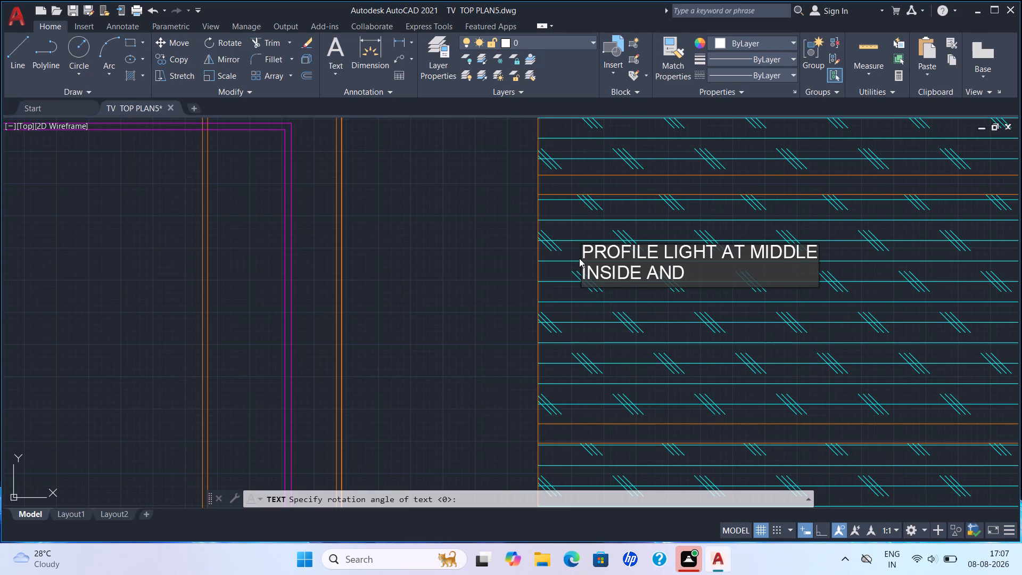
pyautogui.press('space')
pyautogui.write('OUTSIDE')
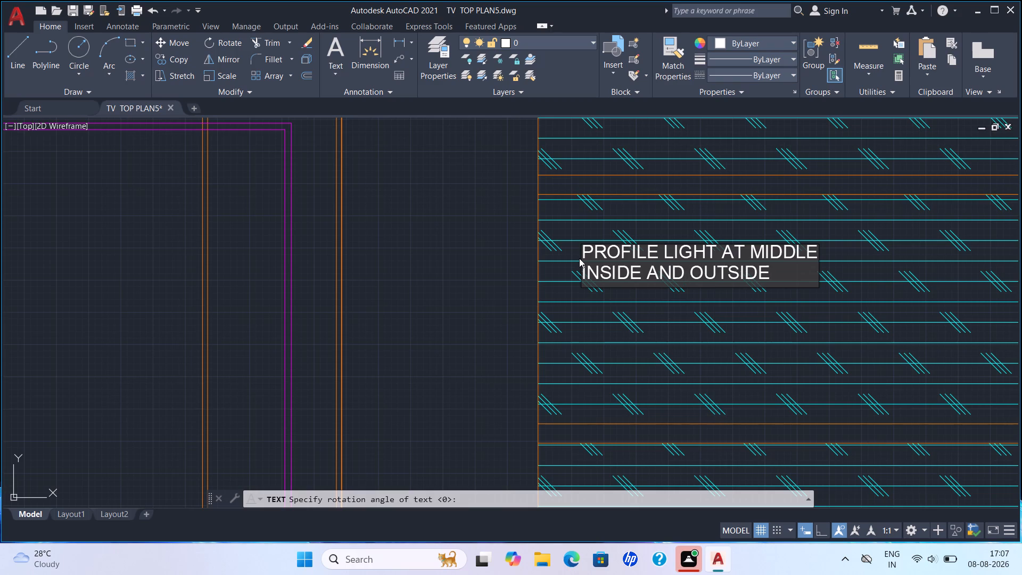
pyautogui.press('-')
pyautogui.press('s')
pyautogui.press('1')
pyautogui.press('Return')
pyautogui.press('Return')
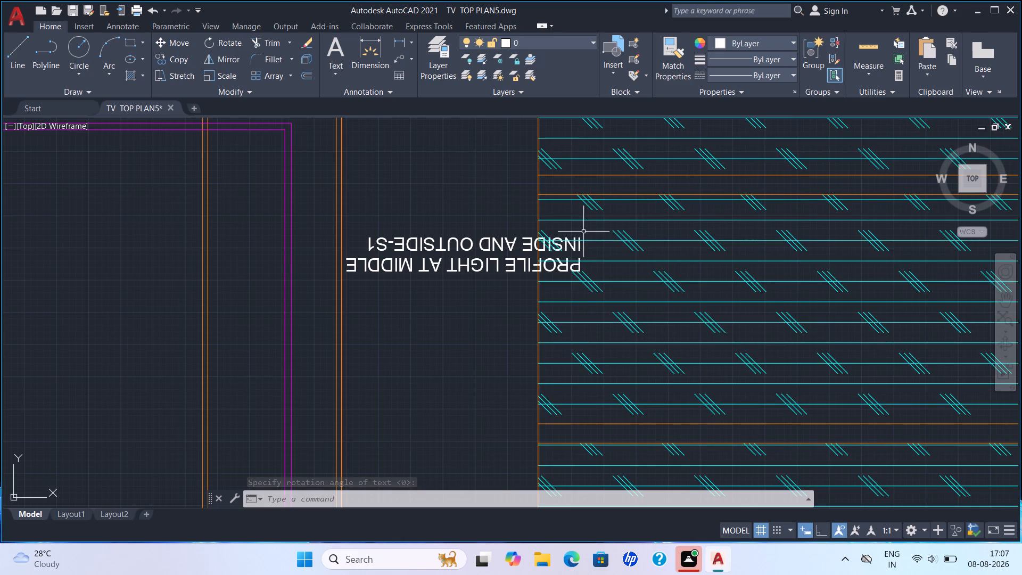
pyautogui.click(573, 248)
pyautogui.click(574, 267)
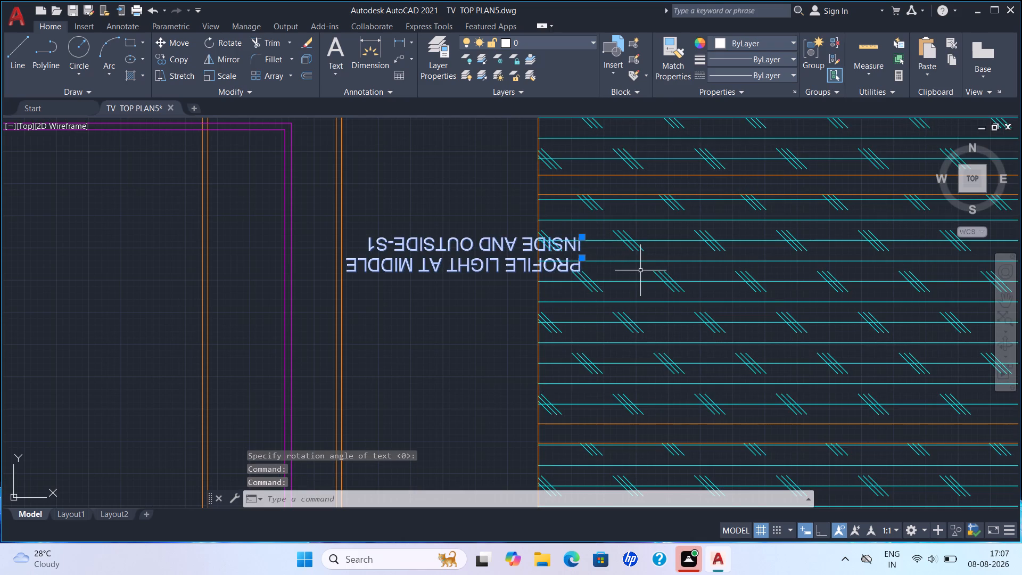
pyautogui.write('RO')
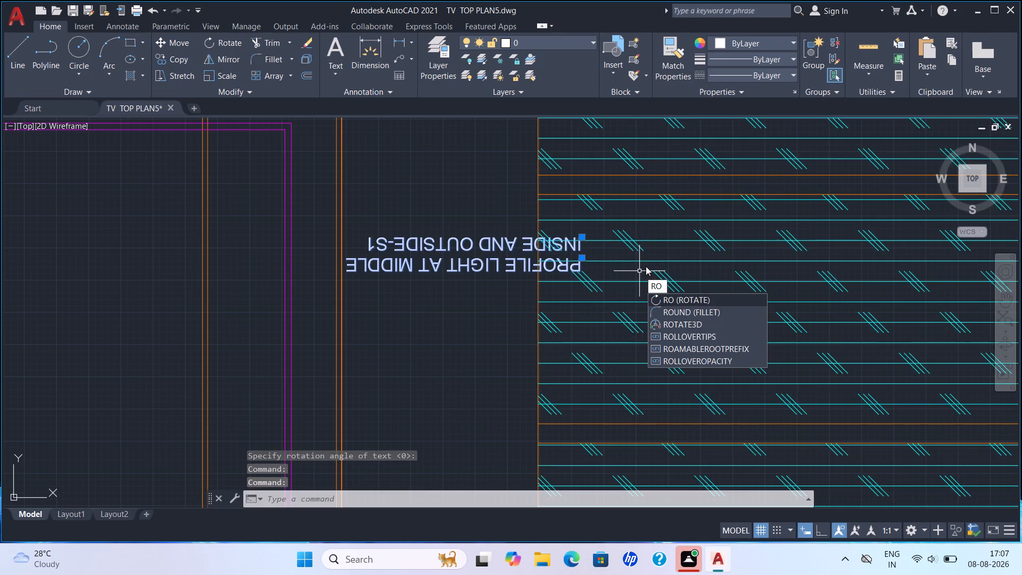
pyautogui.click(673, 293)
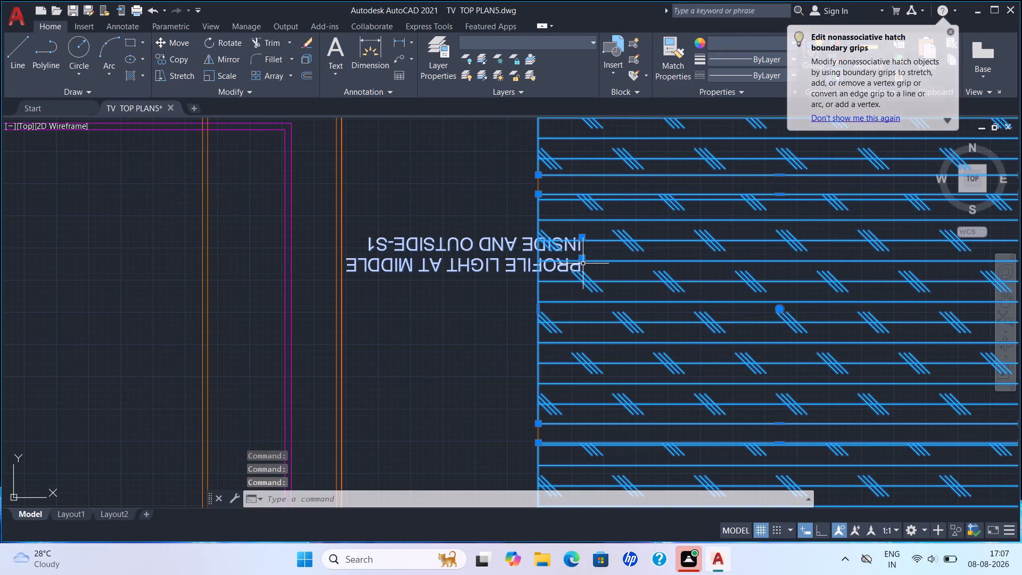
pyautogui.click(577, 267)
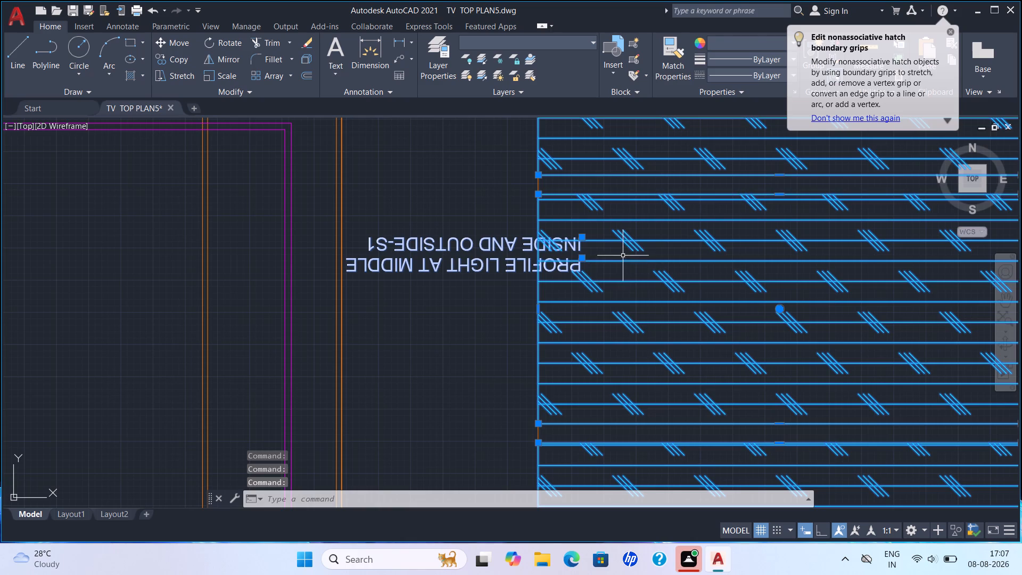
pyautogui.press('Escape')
# Rotate both lines of the upside-down profile light label half a turn about the text's start so they read upright on the glass unit.
pyautogui.click(472, 241)
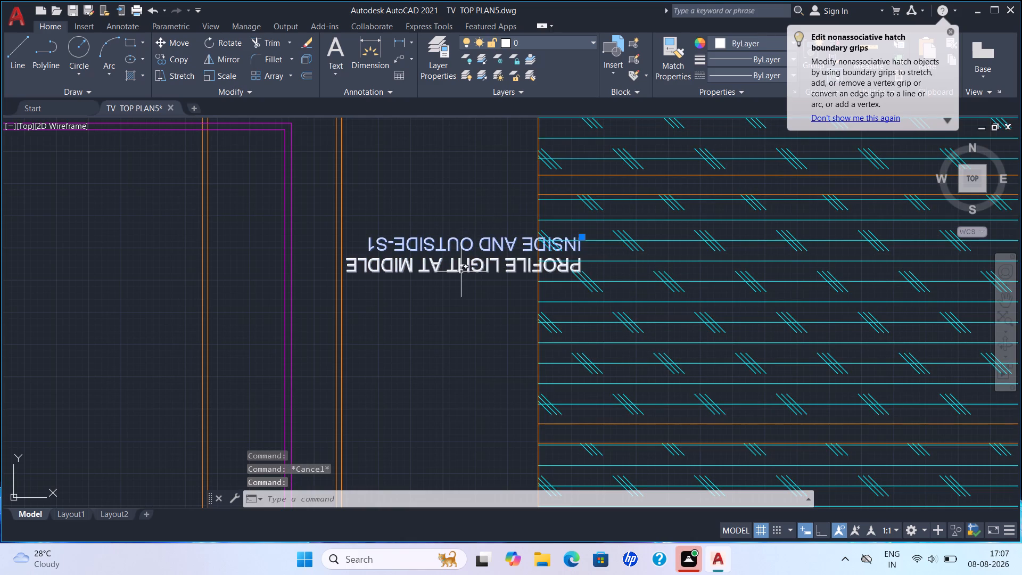
pyautogui.click(461, 272)
pyautogui.write('RO')
pyautogui.click(505, 294)
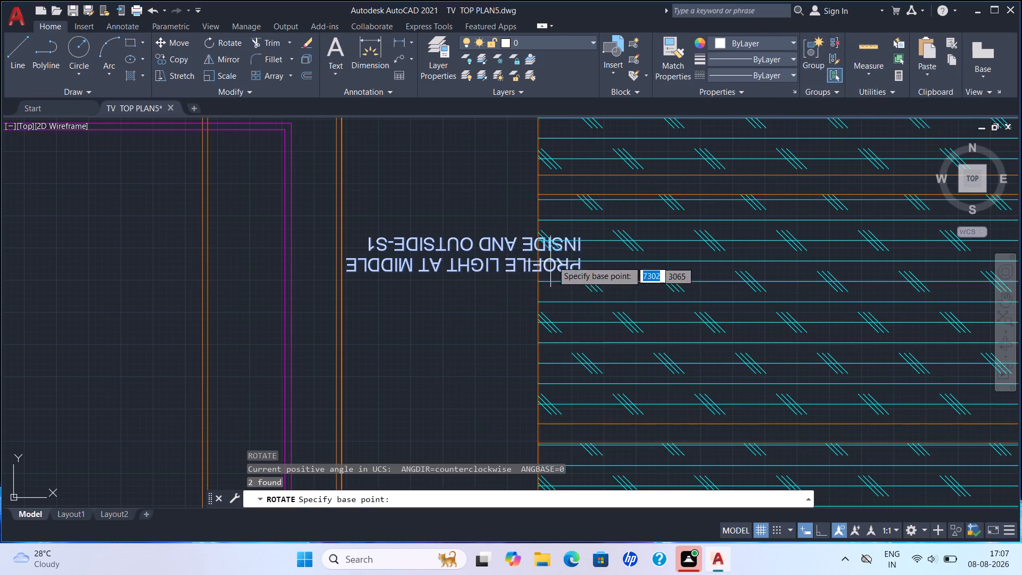
pyautogui.scroll(2, 579, 263)
pyautogui.click(583, 282)
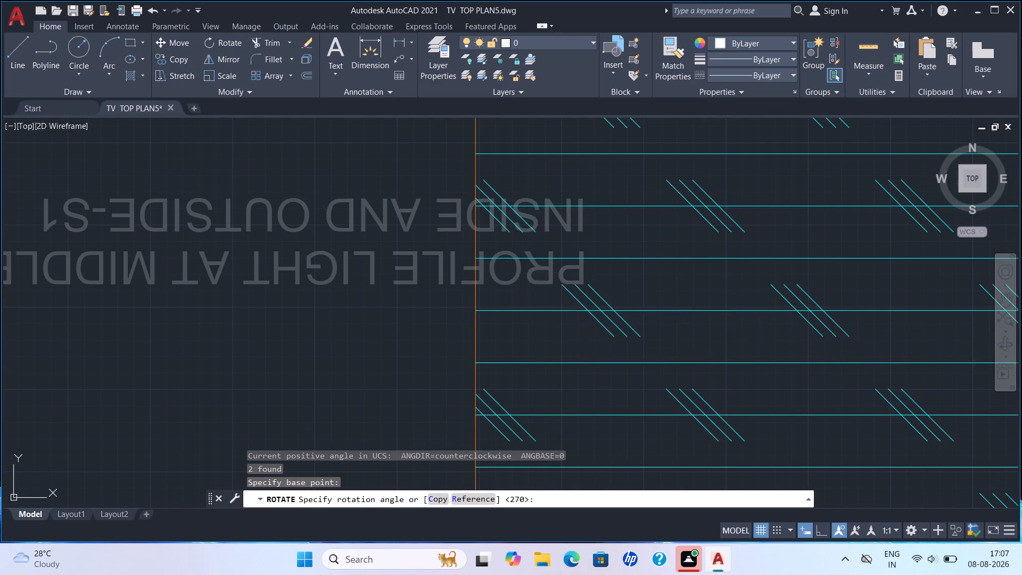
pyautogui.scroll(-2, 535, 268)
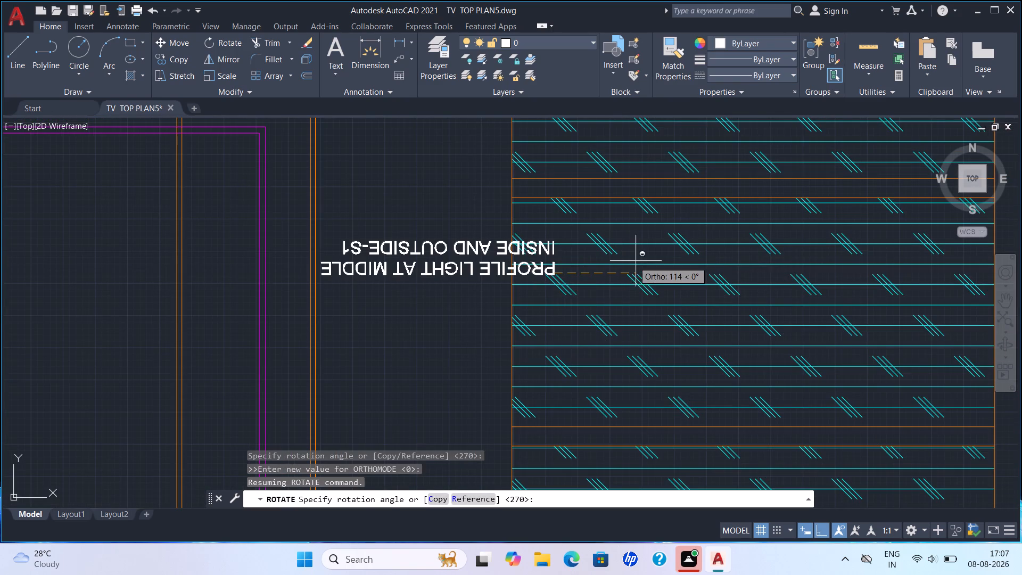
pyautogui.click(433, 273)
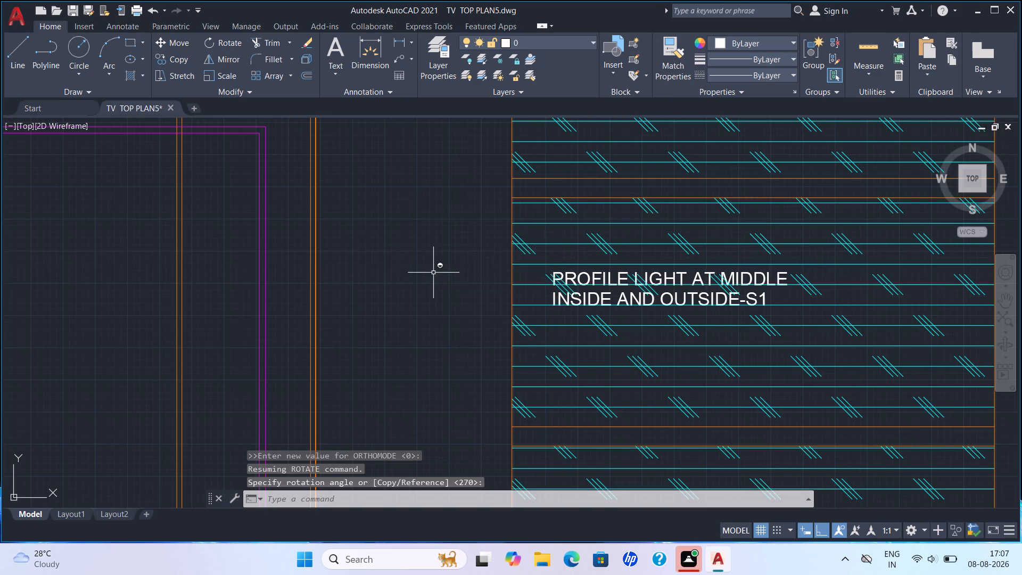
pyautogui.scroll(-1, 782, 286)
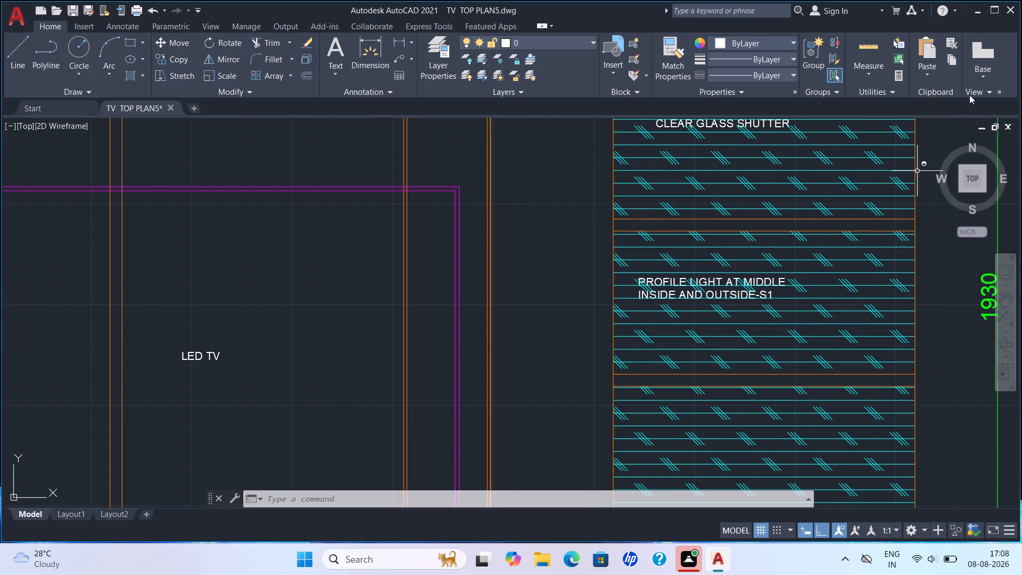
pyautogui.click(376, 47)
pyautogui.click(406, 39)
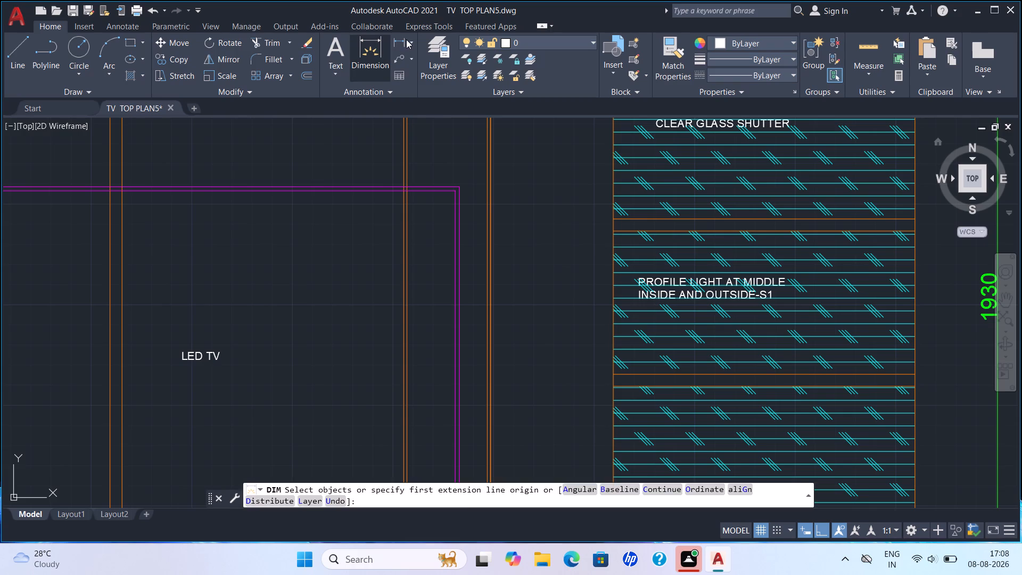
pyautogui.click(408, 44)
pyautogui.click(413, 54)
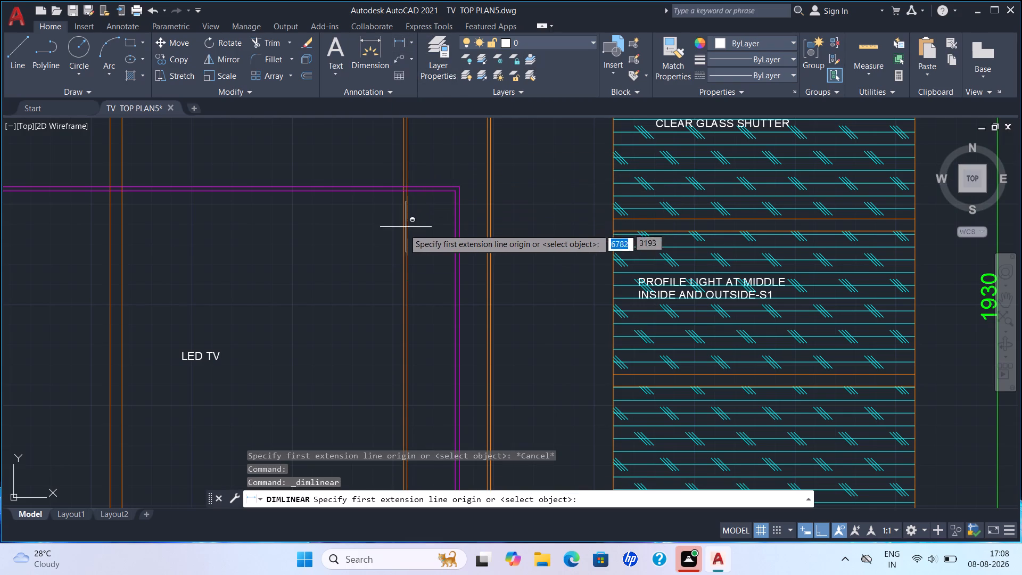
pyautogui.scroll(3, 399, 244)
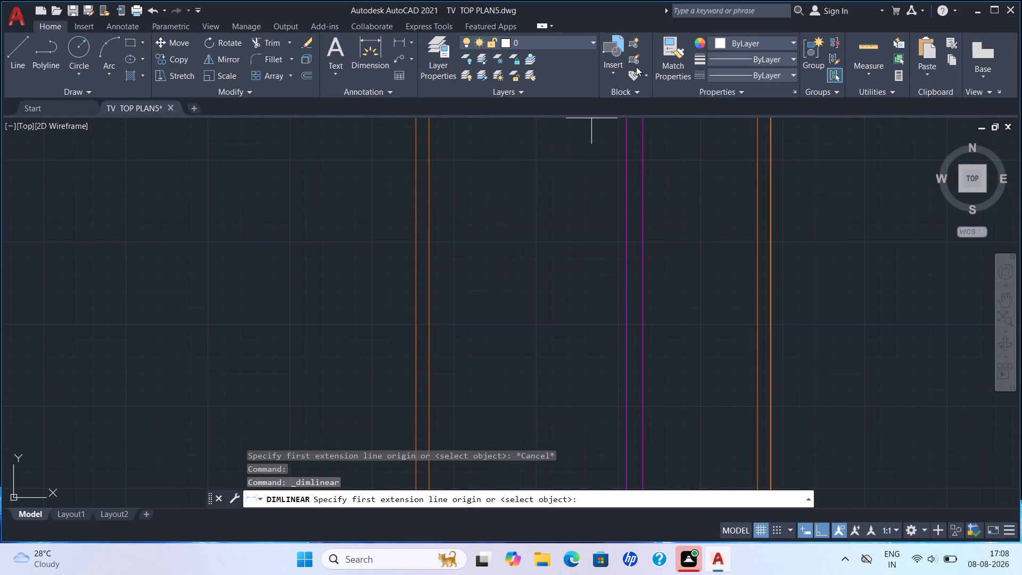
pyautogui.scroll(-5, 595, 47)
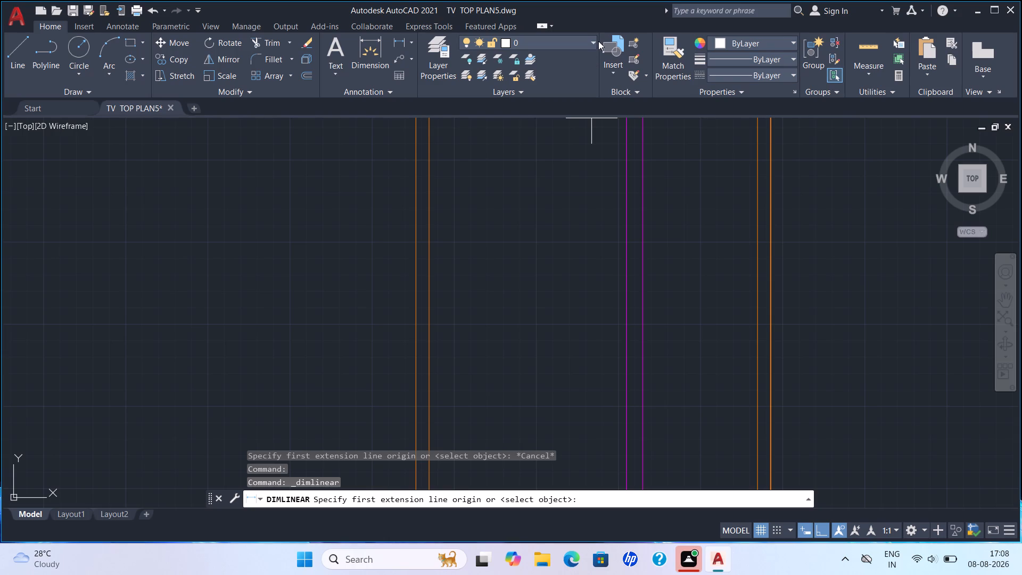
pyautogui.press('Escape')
# Make HATCH the current layer.
pyautogui.click(590, 37)
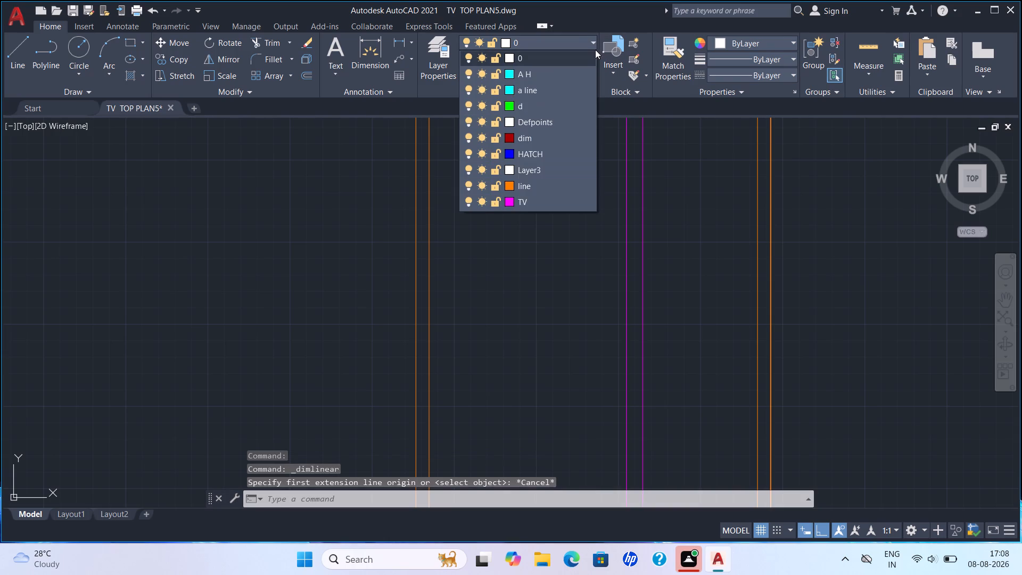
pyautogui.click(516, 151)
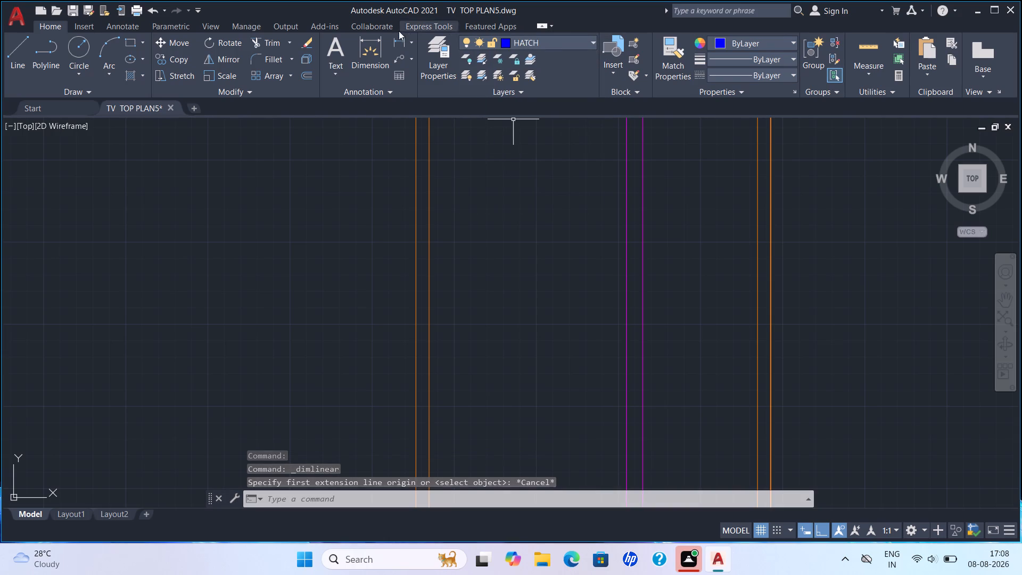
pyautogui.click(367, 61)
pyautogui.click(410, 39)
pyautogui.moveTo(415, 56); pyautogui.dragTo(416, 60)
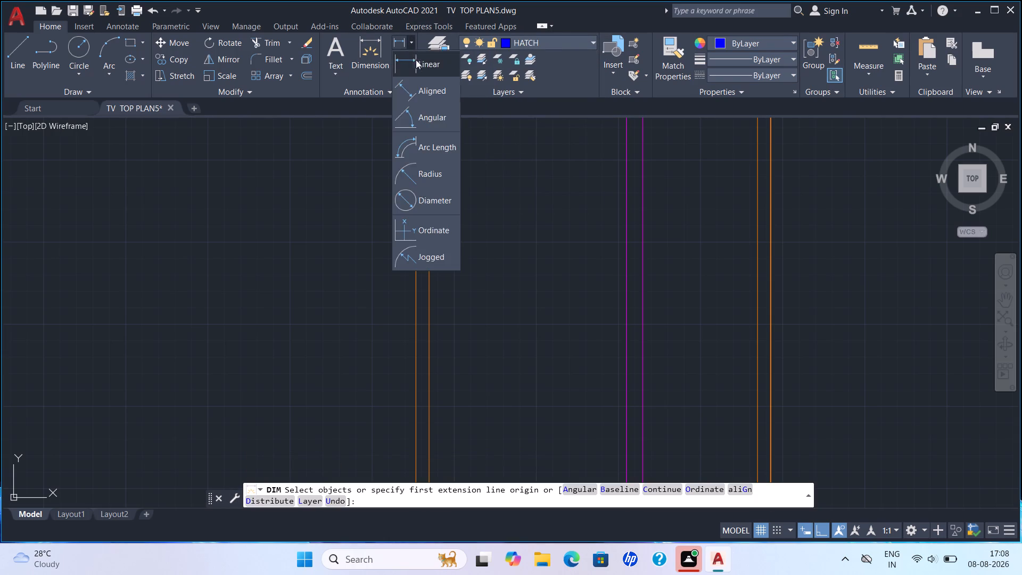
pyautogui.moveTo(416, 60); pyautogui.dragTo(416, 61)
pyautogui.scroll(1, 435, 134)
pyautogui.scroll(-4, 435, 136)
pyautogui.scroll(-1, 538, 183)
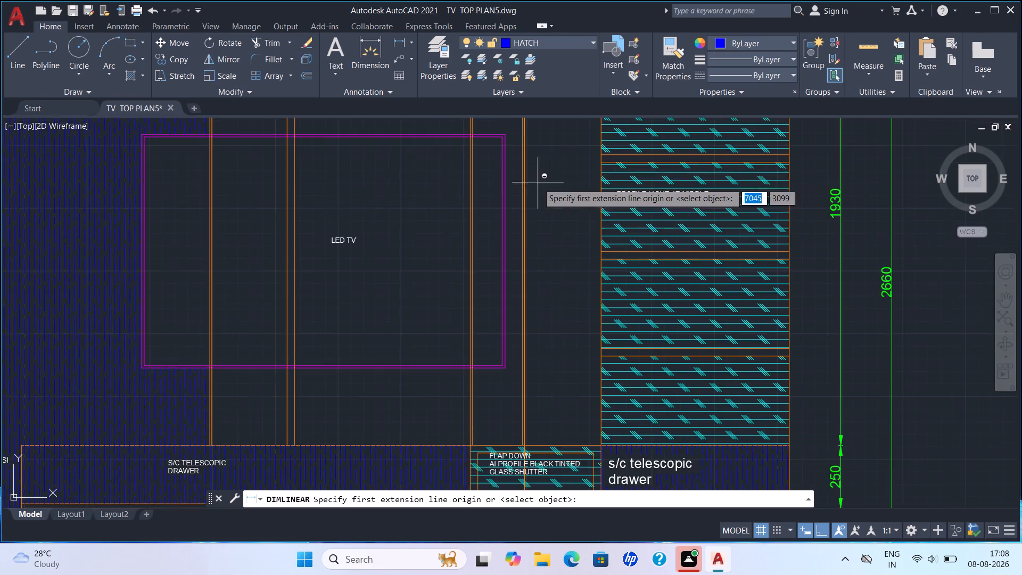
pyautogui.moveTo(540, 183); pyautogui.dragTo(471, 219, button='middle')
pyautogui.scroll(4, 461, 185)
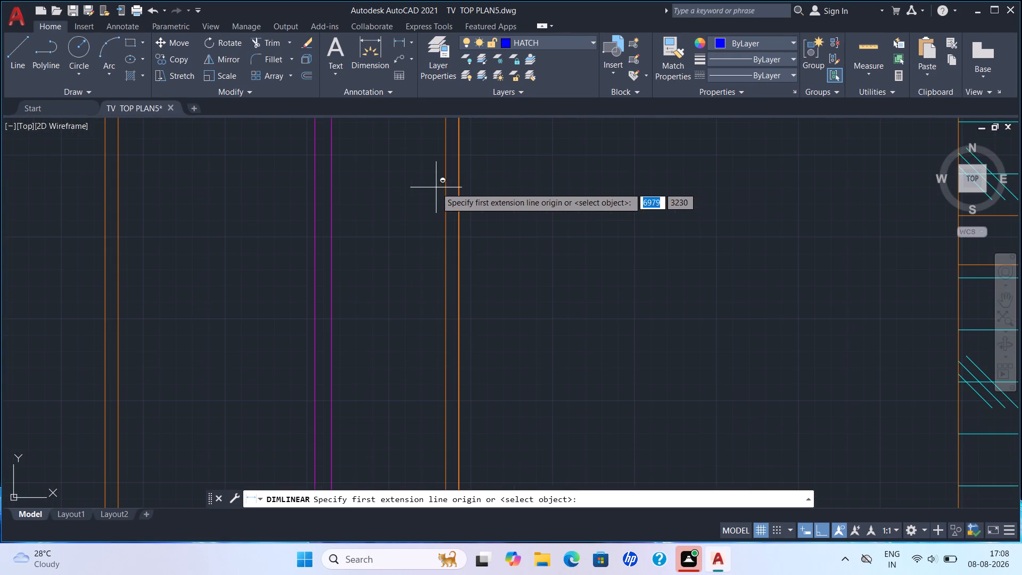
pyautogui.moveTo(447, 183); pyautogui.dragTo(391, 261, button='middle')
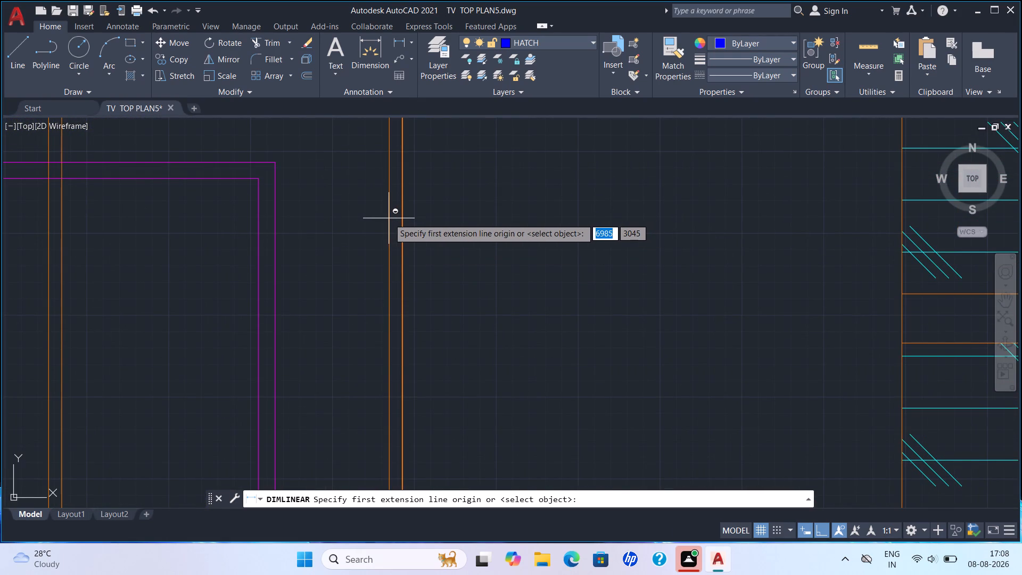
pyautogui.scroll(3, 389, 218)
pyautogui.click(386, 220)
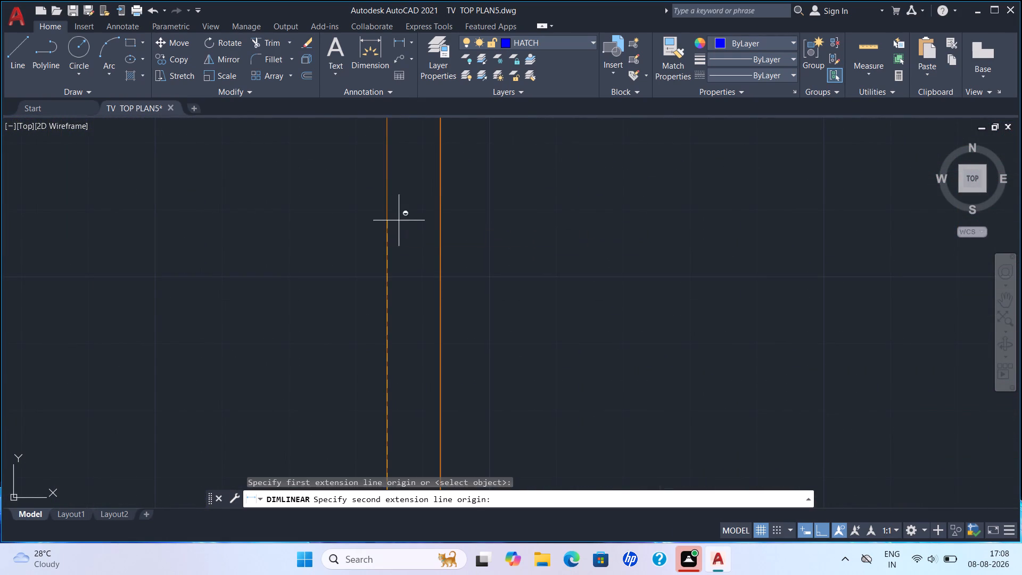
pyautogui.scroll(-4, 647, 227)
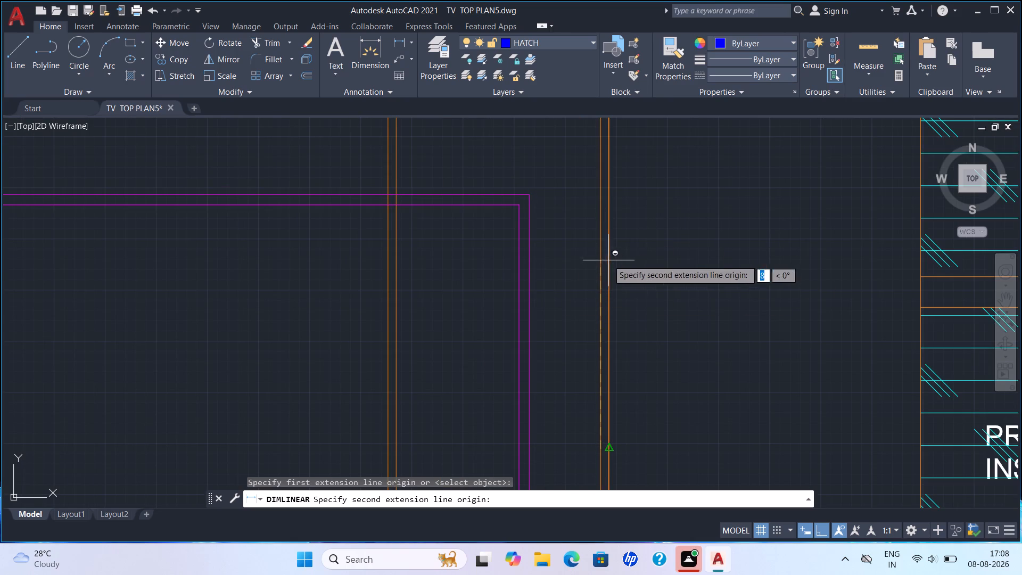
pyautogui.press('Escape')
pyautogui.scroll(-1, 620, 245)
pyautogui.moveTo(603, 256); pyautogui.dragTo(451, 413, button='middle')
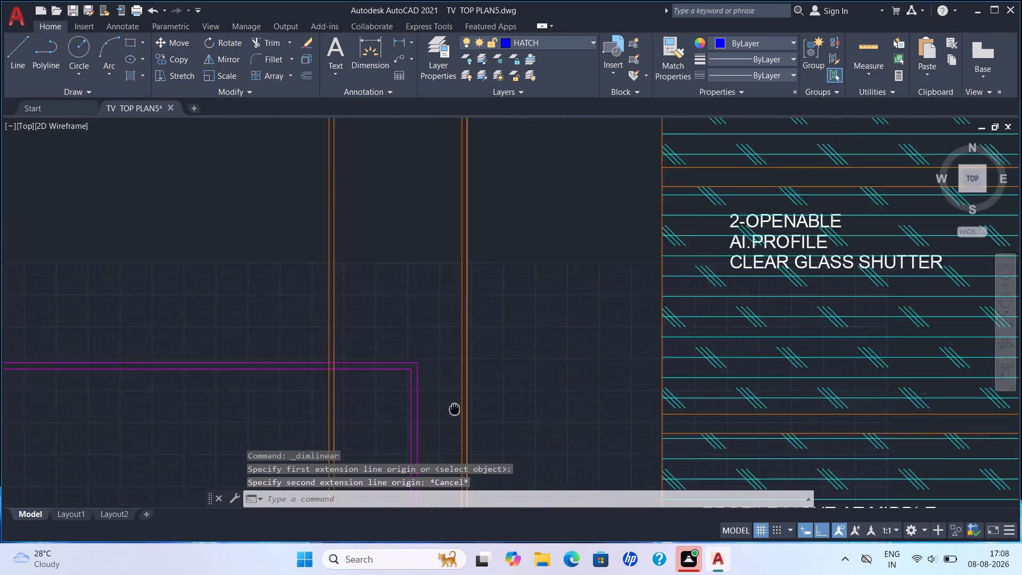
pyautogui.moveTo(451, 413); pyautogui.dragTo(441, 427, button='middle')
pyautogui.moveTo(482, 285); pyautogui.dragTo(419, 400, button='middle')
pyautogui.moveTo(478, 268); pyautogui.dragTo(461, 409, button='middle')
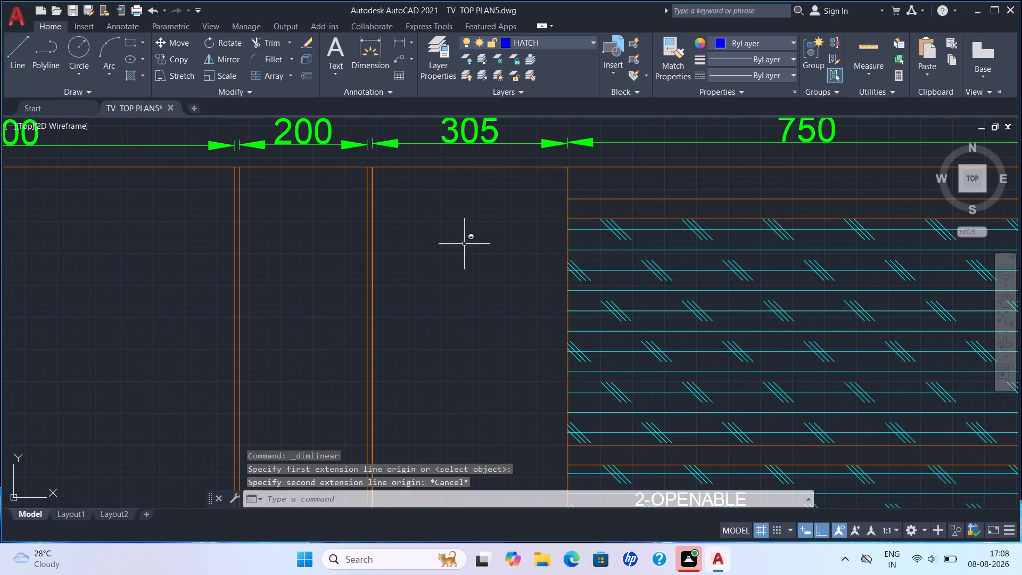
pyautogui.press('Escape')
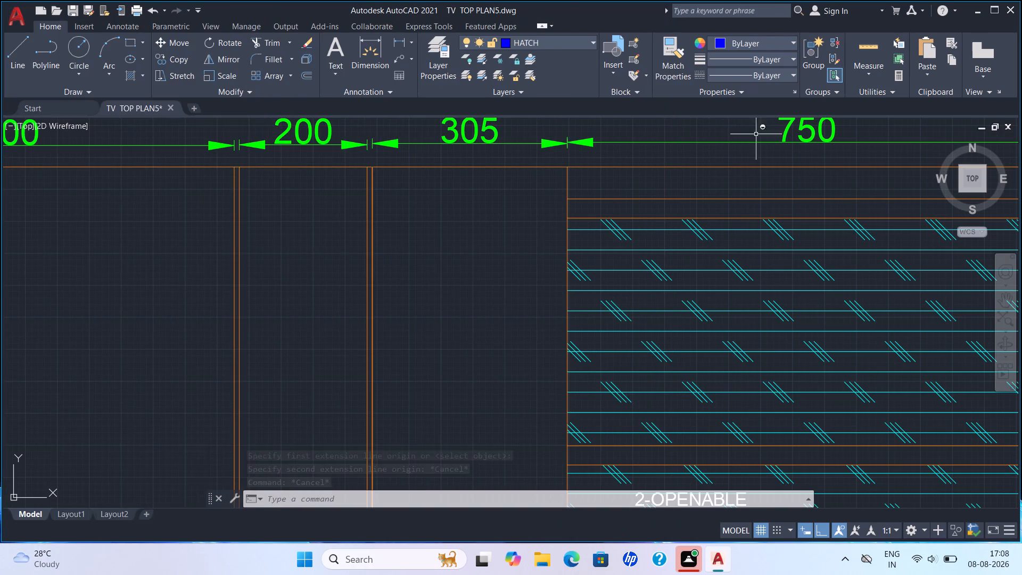
# Add a horizontal linear dimension across the narrow strip between the 200 and 305 bays, just below the unit's top edge.
pyautogui.click(375, 50)
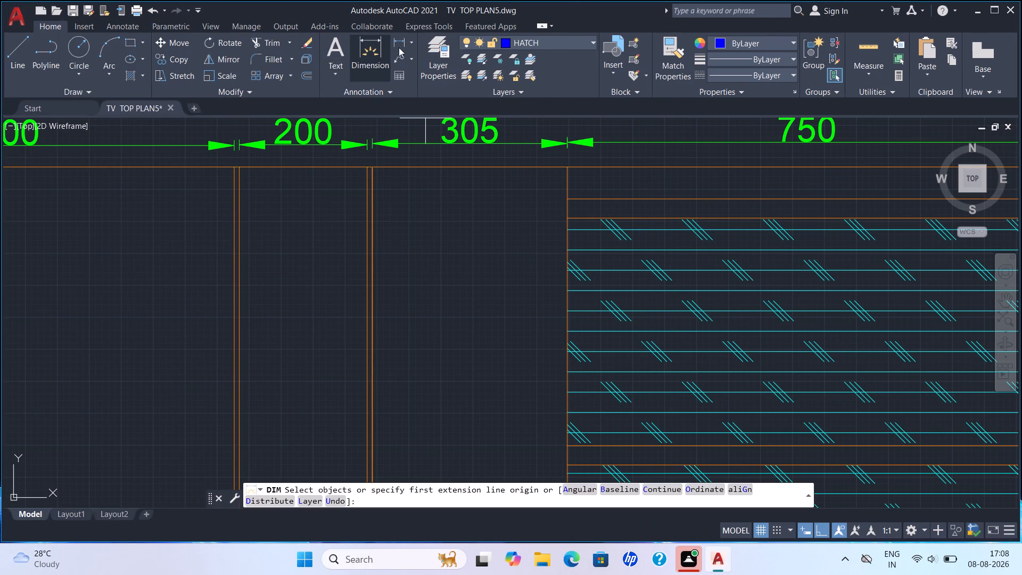
pyautogui.click(416, 46)
pyautogui.click(409, 46)
pyautogui.click(430, 69)
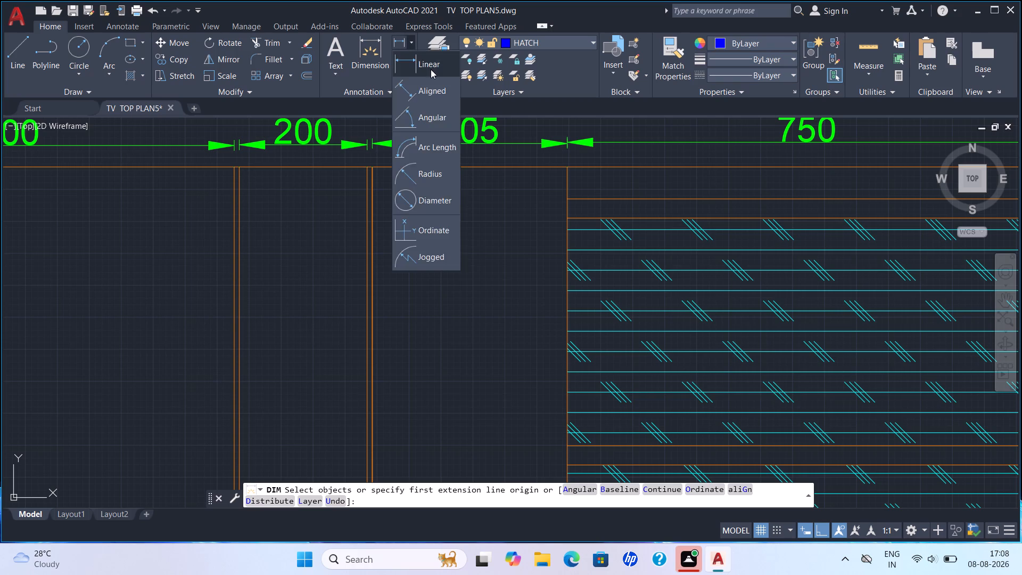
pyautogui.scroll(1, 369, 202)
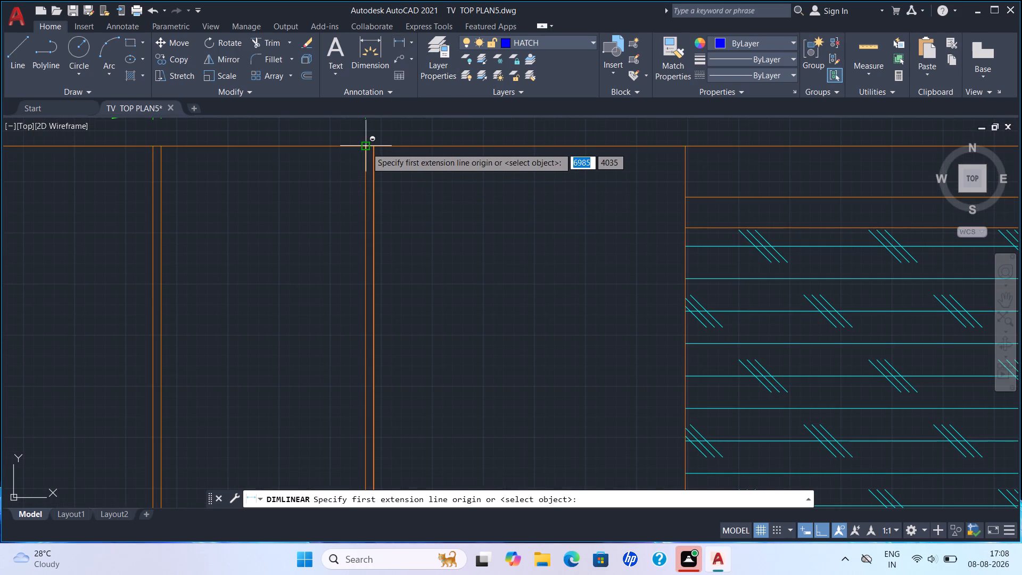
pyautogui.click(366, 146)
pyautogui.click(378, 147)
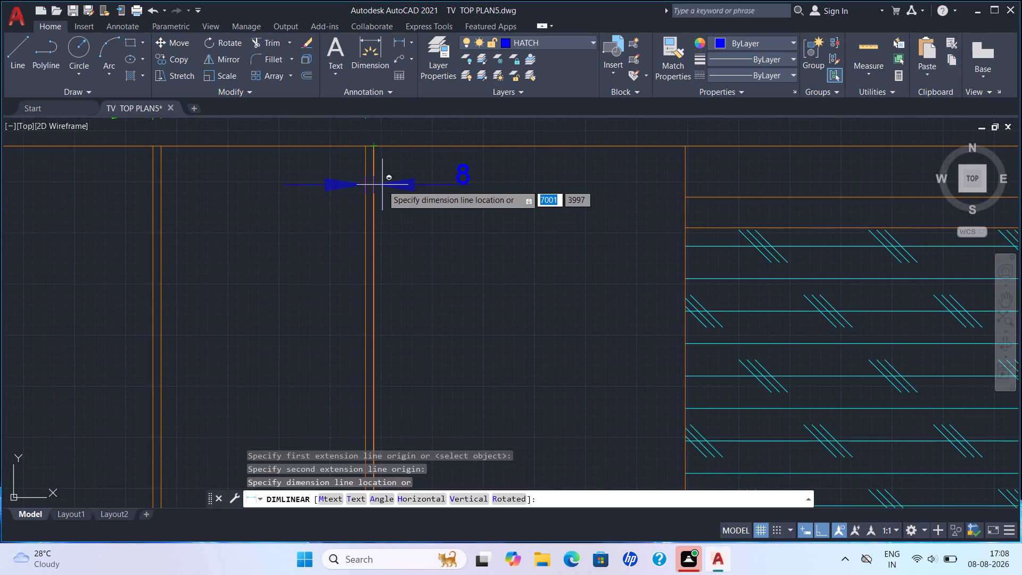
pyautogui.click(382, 185)
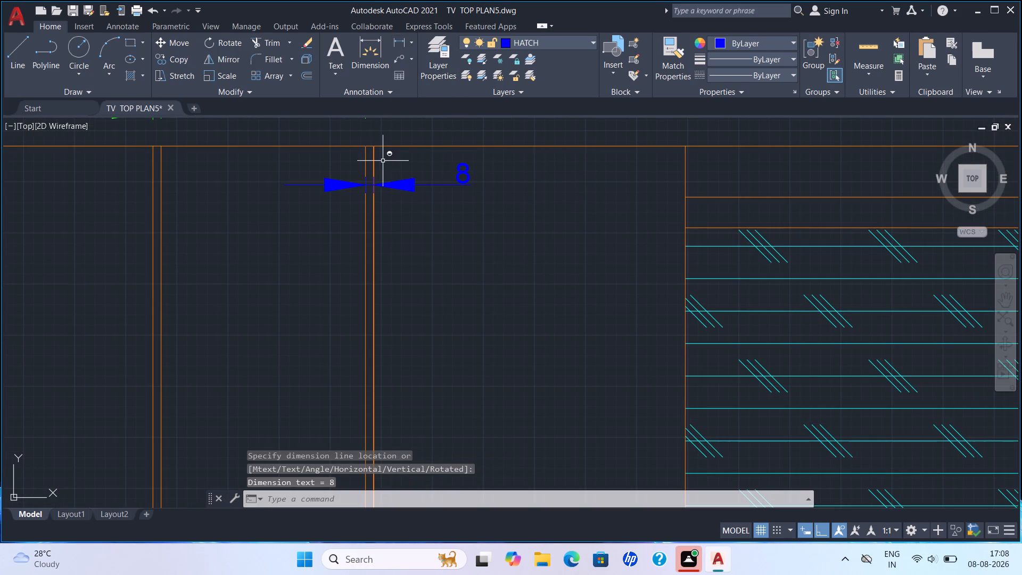
# Add a horizontal linear dimension across the narrow strip between the 700 and 200 bays, just below the unit's top edge.
pyautogui.click(374, 56)
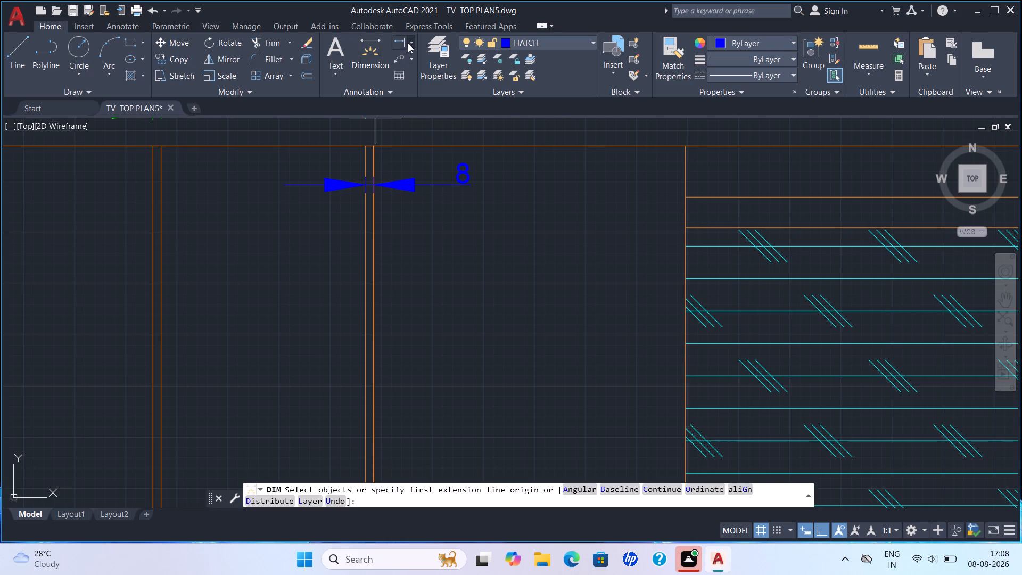
pyautogui.click(408, 43)
pyautogui.click(408, 54)
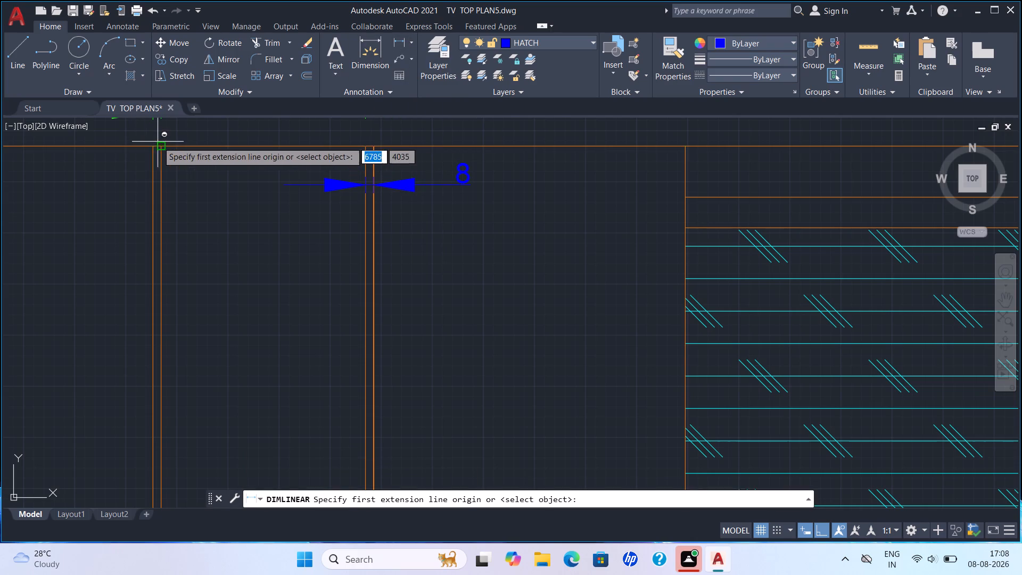
pyautogui.click(151, 145)
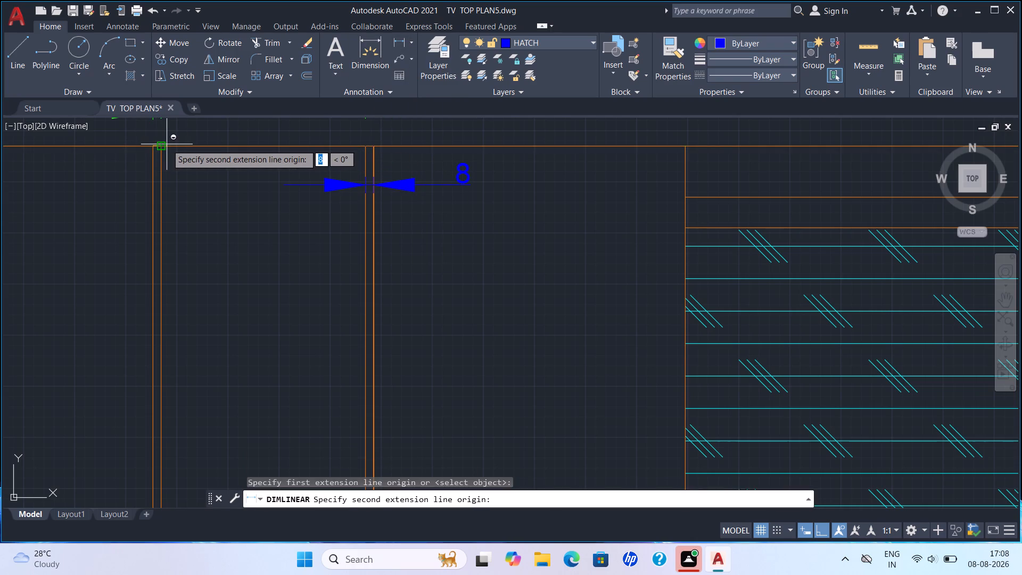
pyautogui.click(164, 144)
pyautogui.click(174, 171)
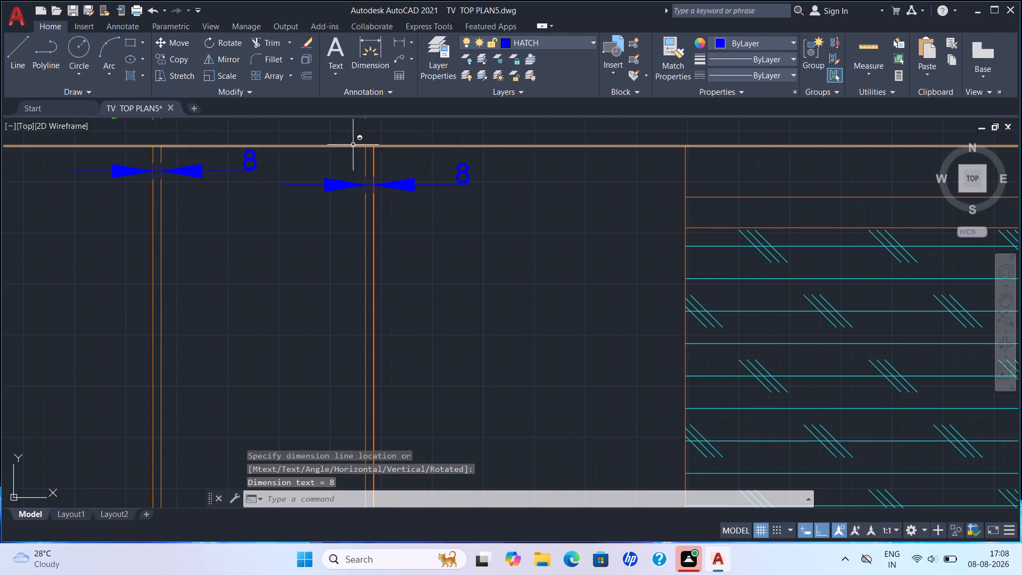
# Add a horizontal linear dimension across the strip between the 300 and 700 bays, just below the unit's top edge.
pyautogui.scroll(-2, 352, 146)
pyautogui.moveTo(249, 178); pyautogui.dragTo(432, 224, button='middle')
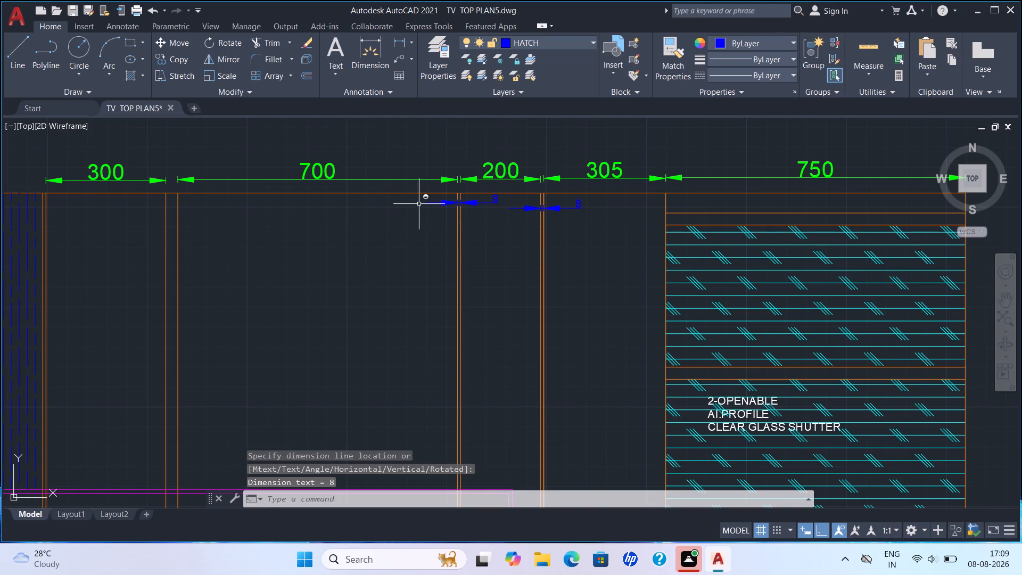
pyautogui.scroll(1, 349, 202)
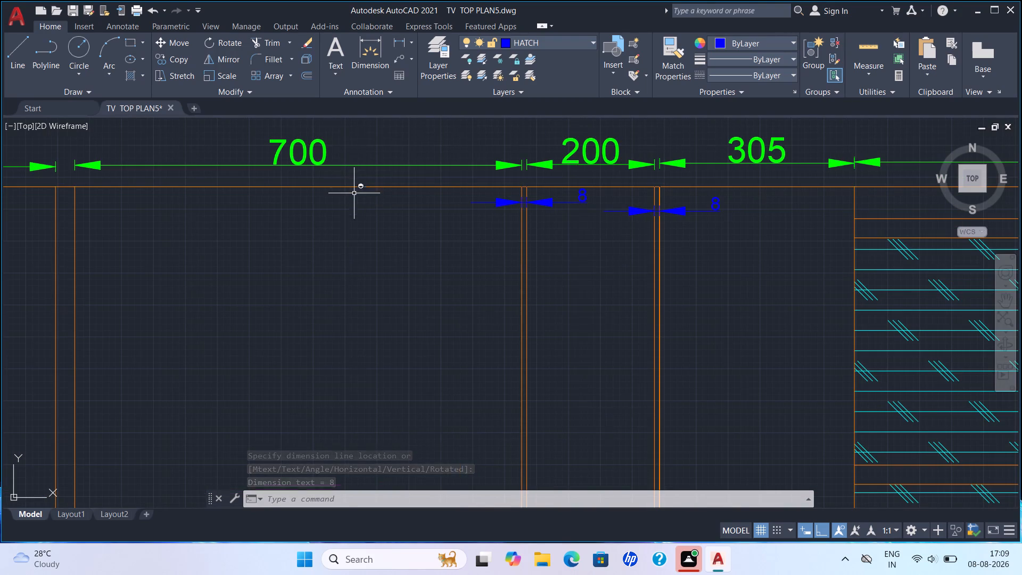
pyautogui.scroll(-2, 354, 193)
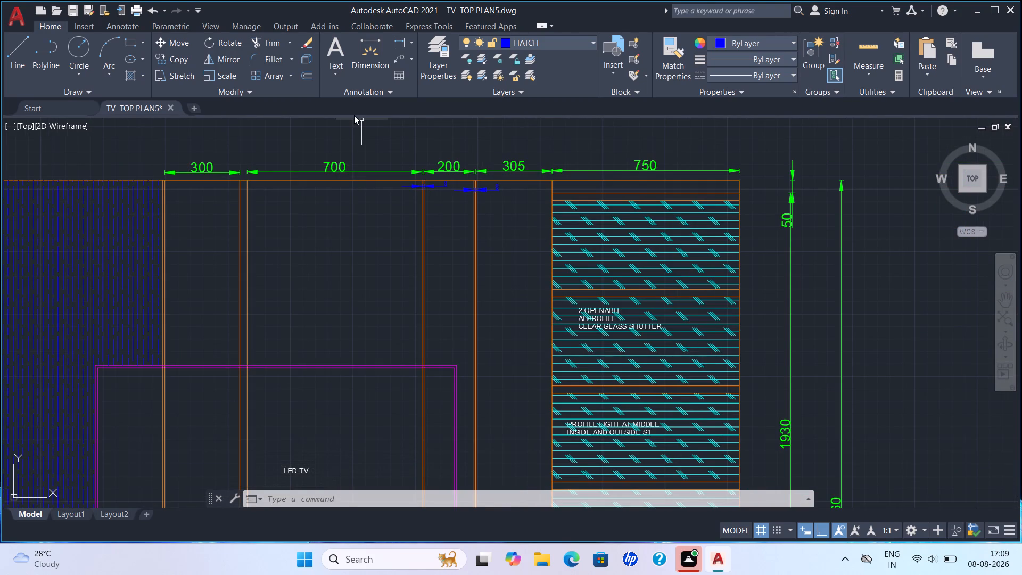
pyautogui.click(359, 58)
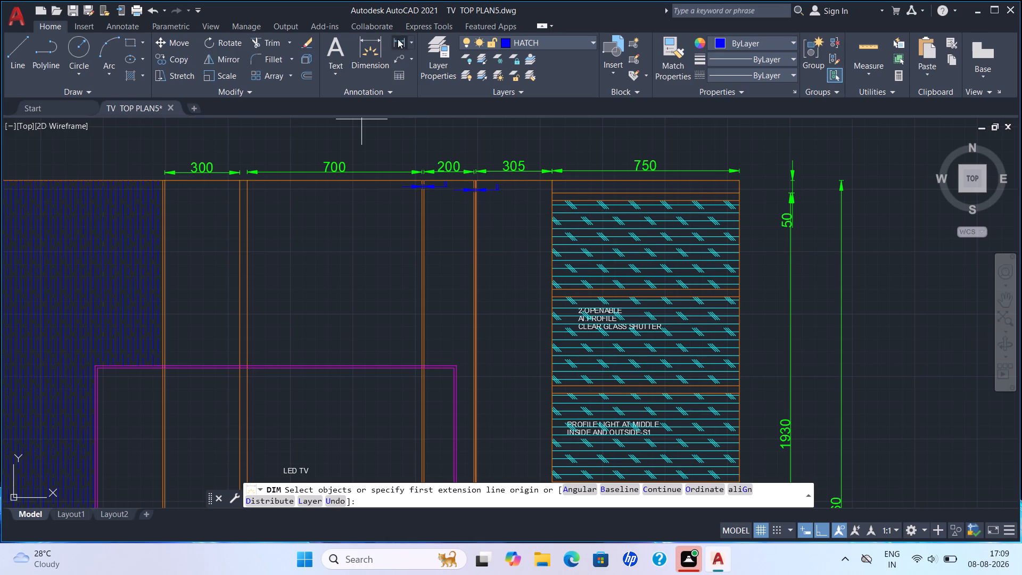
pyautogui.click(410, 40)
pyautogui.click(413, 61)
pyautogui.scroll(3, 246, 194)
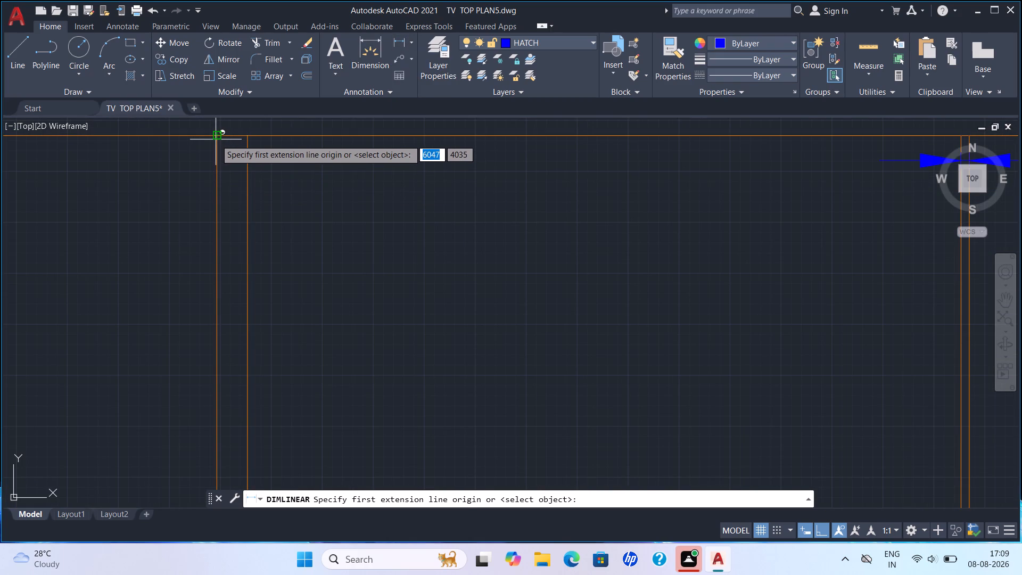
pyautogui.scroll(4, 226, 136)
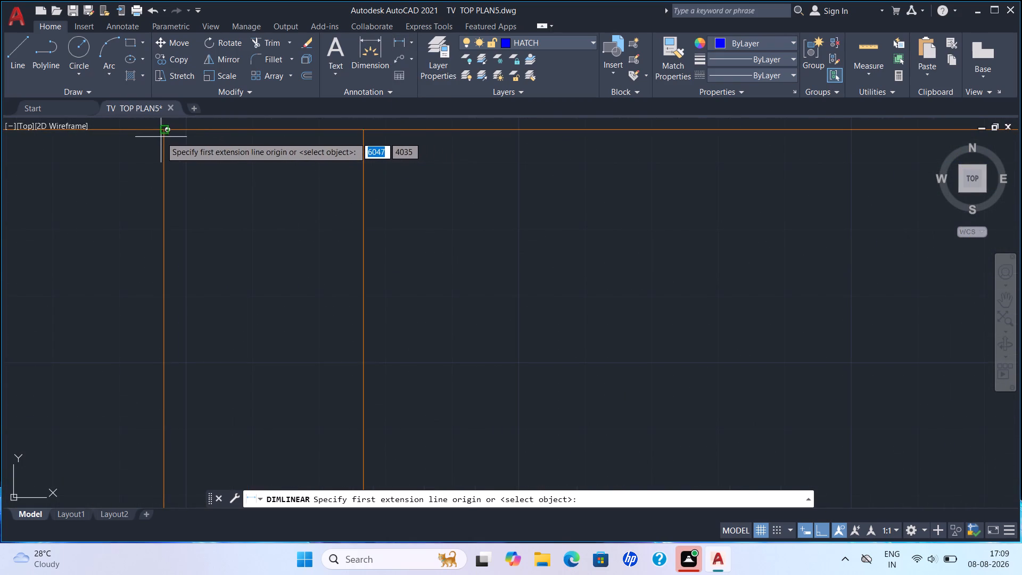
pyautogui.click(168, 127)
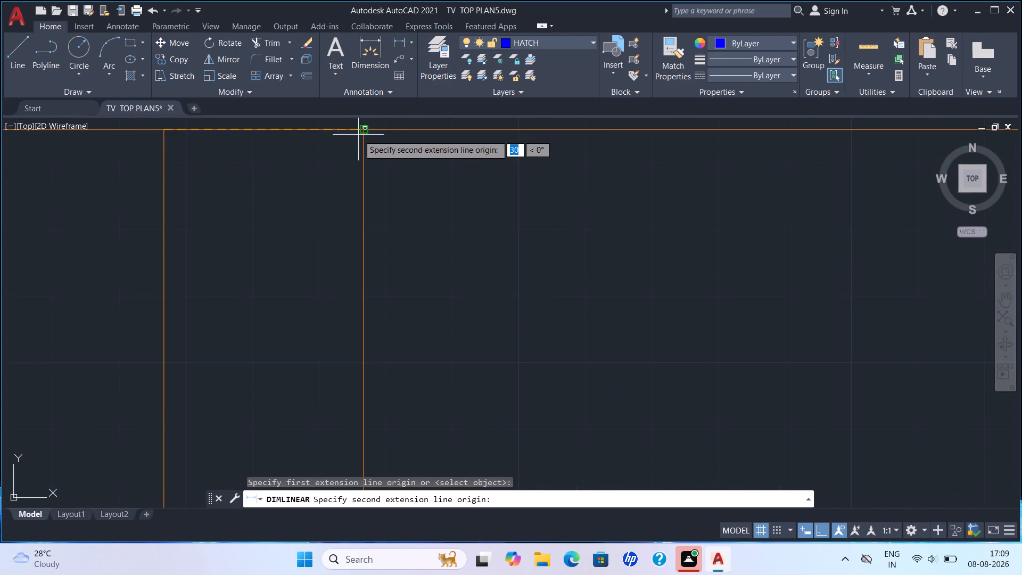
pyautogui.click(363, 134)
pyautogui.scroll(-2, 365, 202)
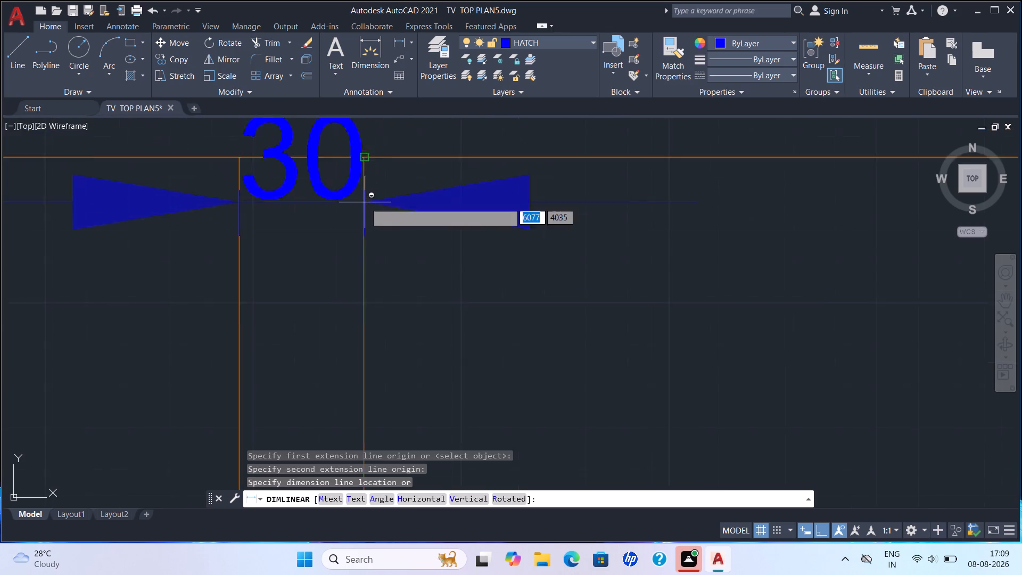
pyautogui.scroll(-1, 365, 202)
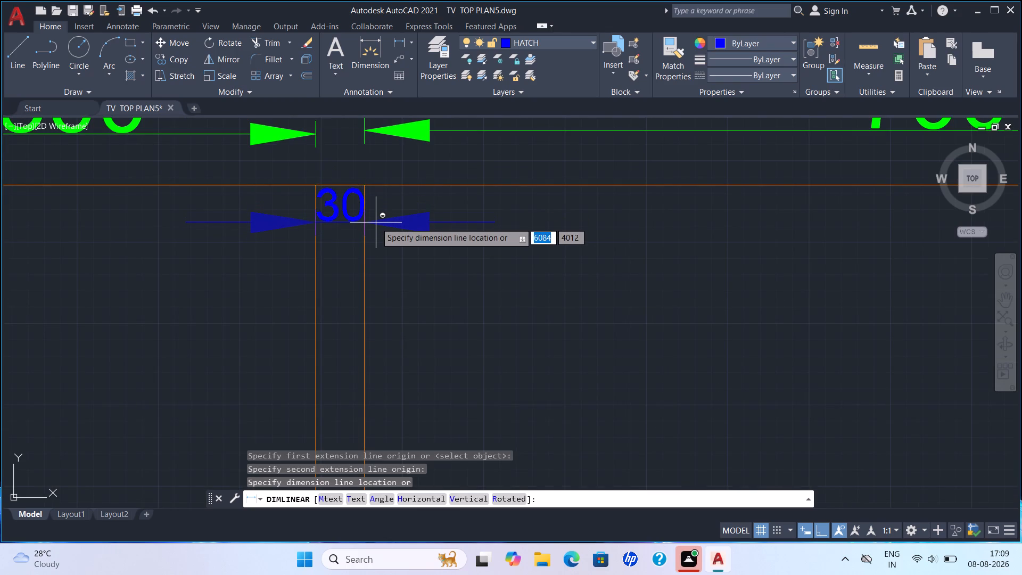
pyautogui.click(376, 223)
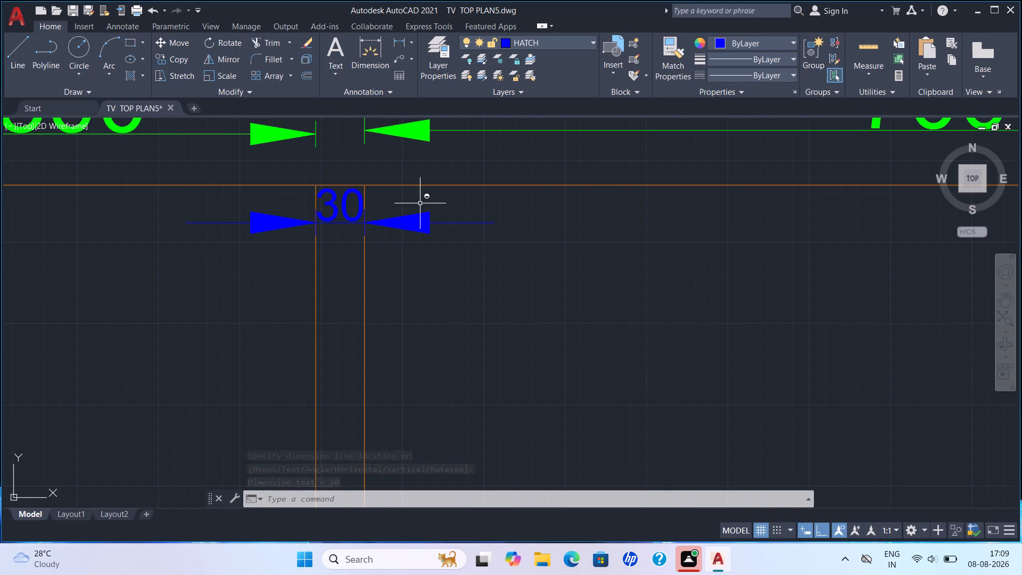
# Add a horizontal linear dimension across the narrow strip between the blue-hatched panel and the 300 bay, just below the top edge.
pyautogui.scroll(-2, 554, 226)
pyautogui.scroll(1, 300, 294)
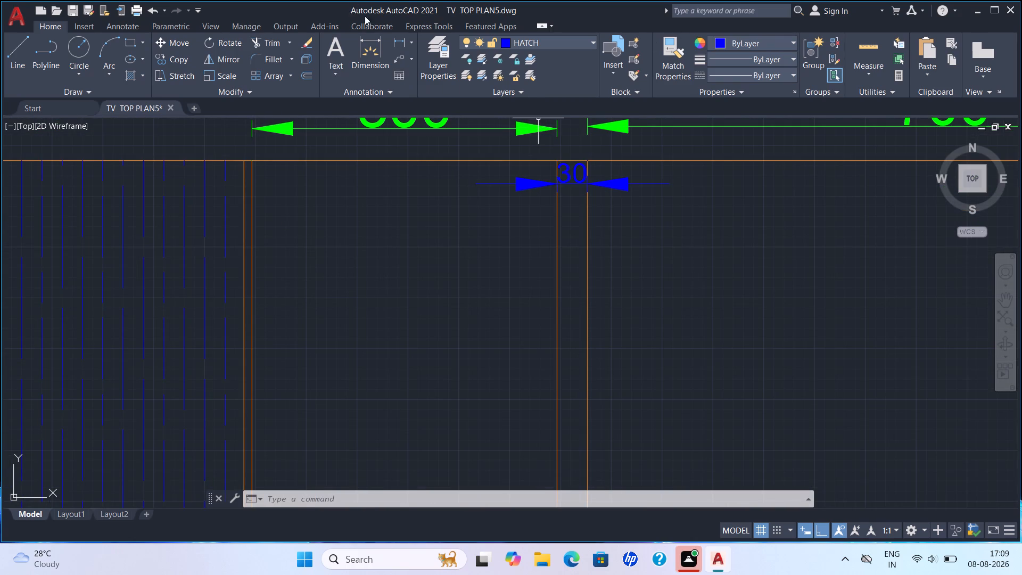
pyautogui.click(381, 45)
pyautogui.click(413, 49)
pyautogui.click(410, 63)
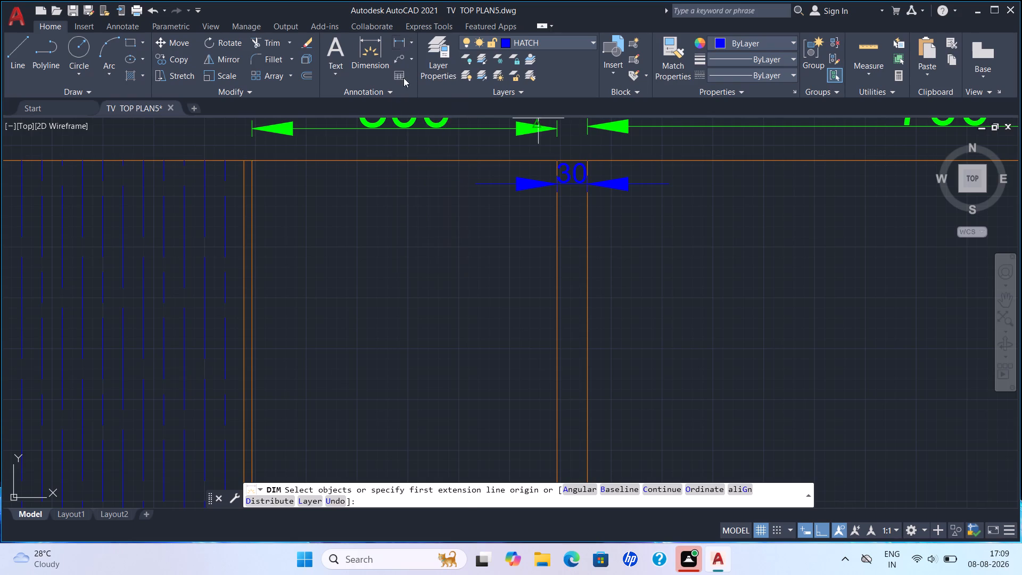
pyautogui.scroll(3, 224, 195)
pyautogui.moveTo(275, 186); pyautogui.dragTo(216, 368, button='middle')
pyautogui.scroll(-1, 277, 187)
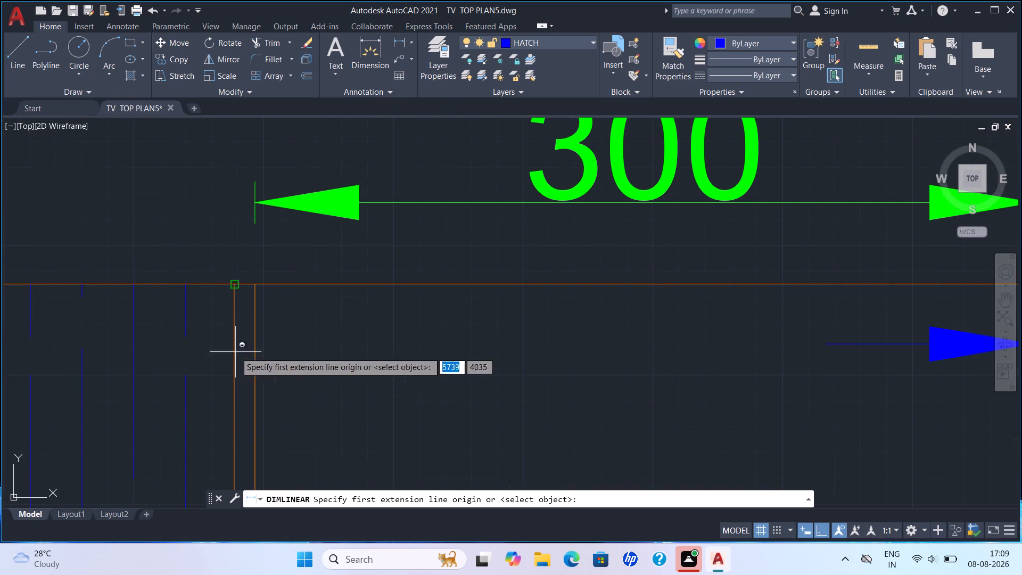
pyautogui.click(236, 287)
pyautogui.moveTo(257, 285); pyautogui.dragTo(257, 294)
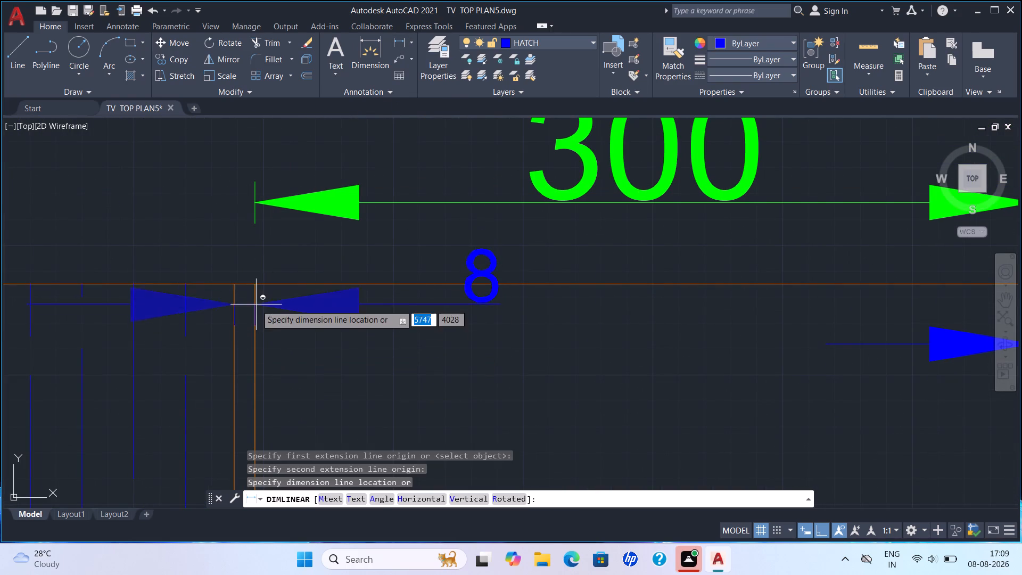
pyautogui.click(274, 347)
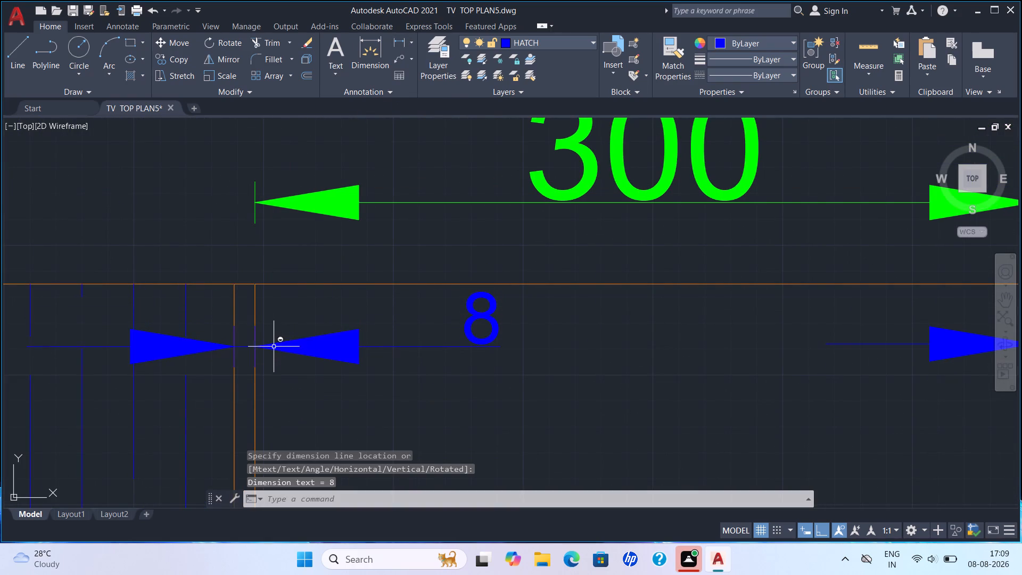
# Delete the four blue strip dimensions on the HATCH layer just below the unit's top edge.
pyautogui.scroll(-7, 681, 237)
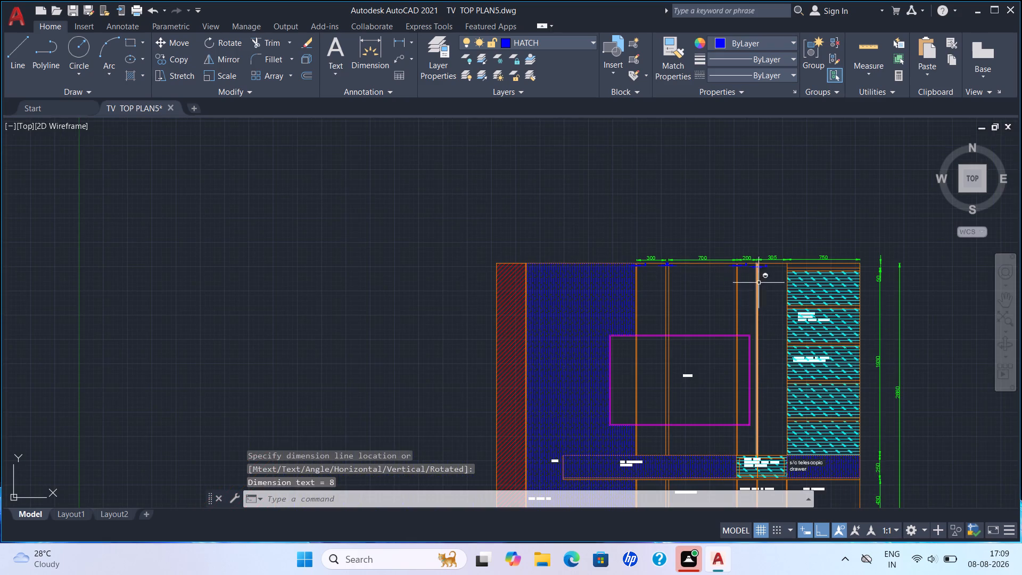
pyautogui.scroll(2, 776, 284)
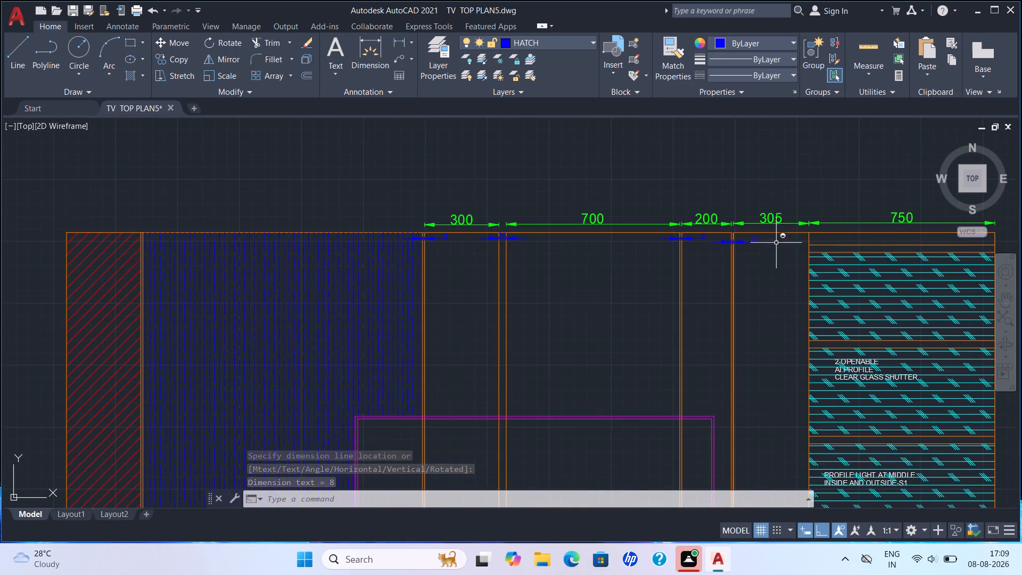
pyautogui.scroll(2, 748, 255)
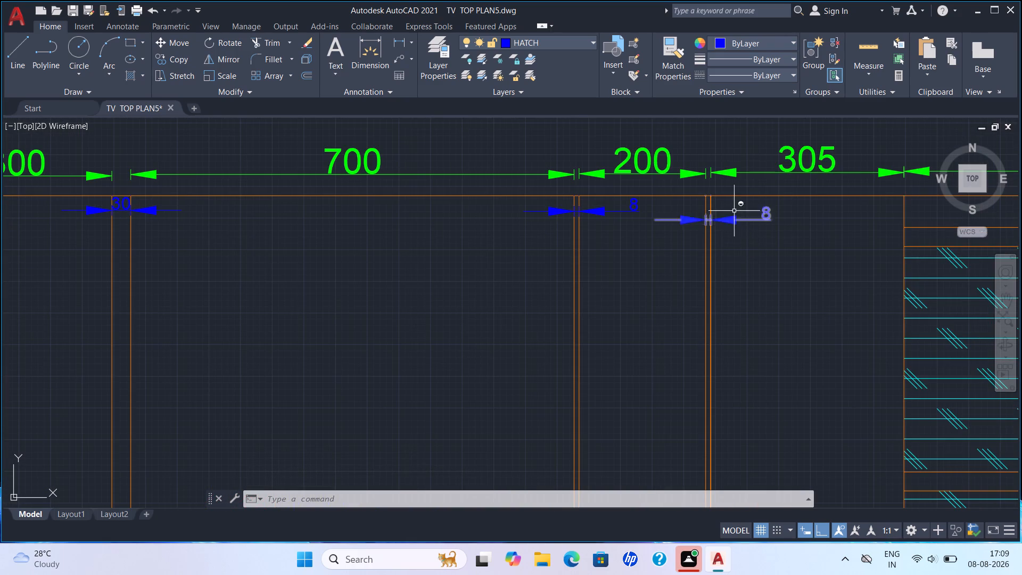
pyautogui.click(726, 224)
pyautogui.click(572, 213)
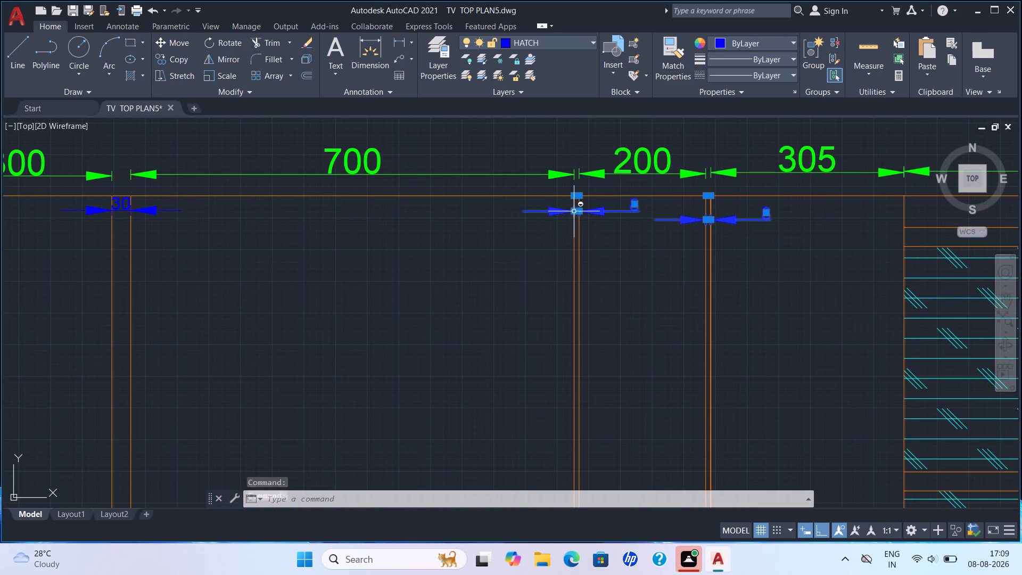
pyautogui.click(121, 208)
pyautogui.scroll(-2, 148, 212)
pyautogui.moveTo(175, 227); pyautogui.dragTo(328, 227, button='middle')
pyautogui.scroll(1, 215, 220)
pyautogui.click(219, 216)
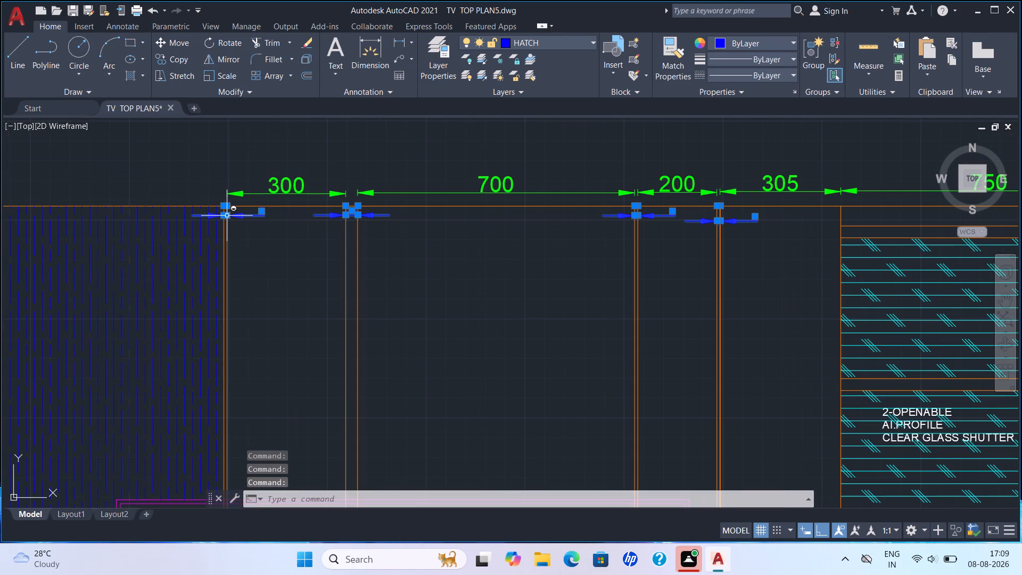
pyautogui.press('Delete')
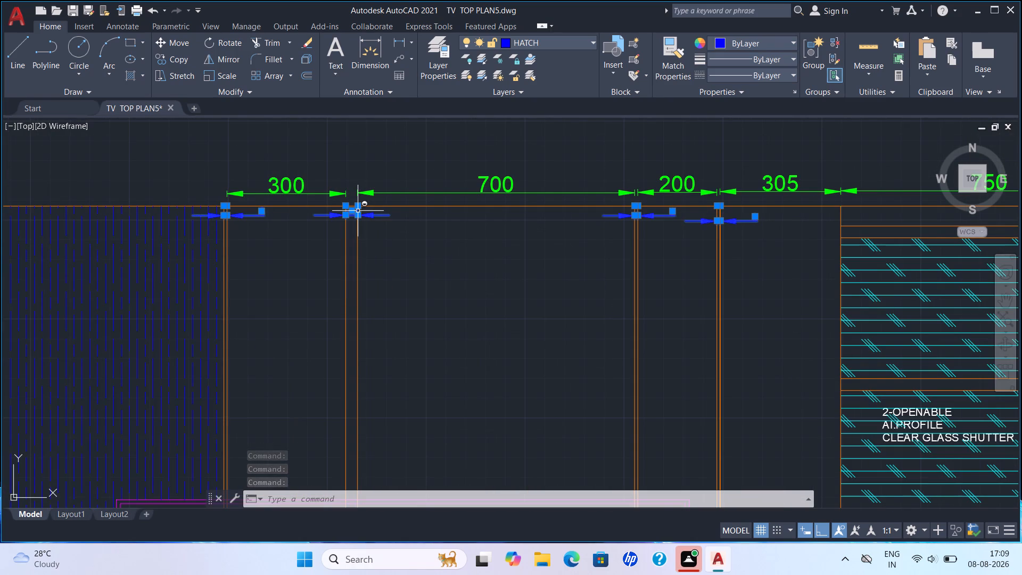
pyautogui.press('Delete')
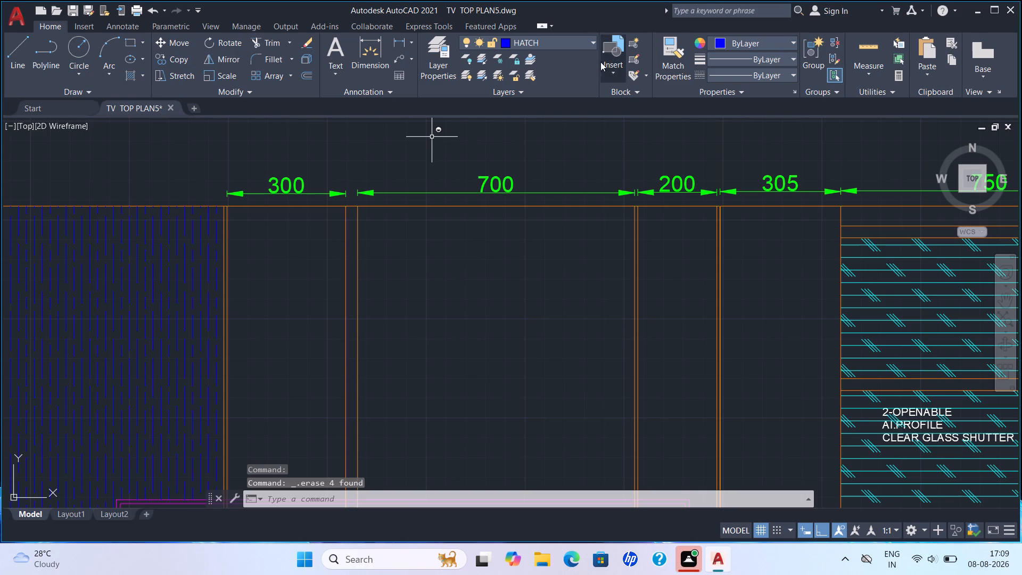
# On layer d, add a horizontal linear dimension across the narrow strip between the blue-hatched panel and the 300 bay, below the top edge.
pyautogui.click(592, 42)
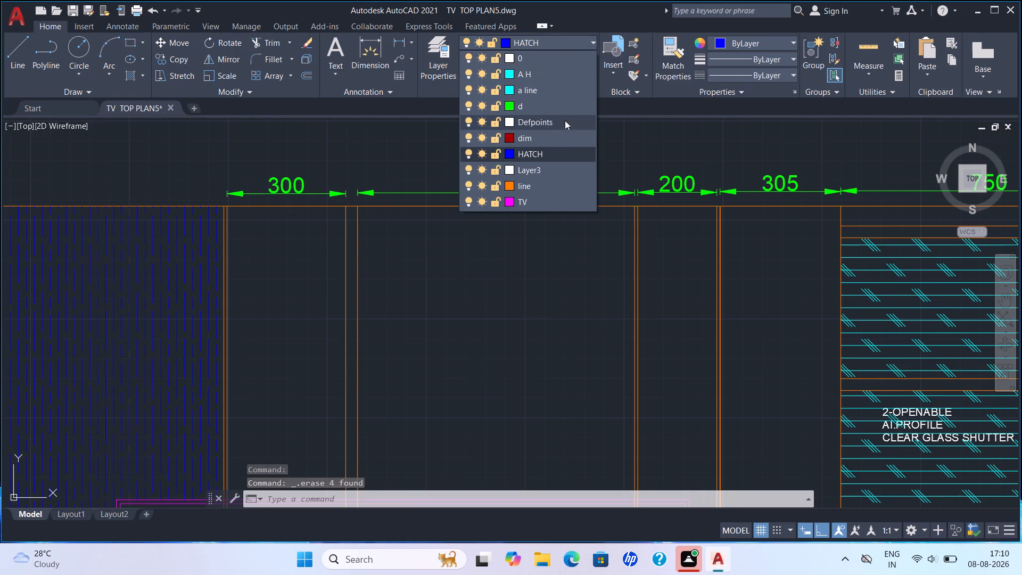
pyautogui.click(562, 103)
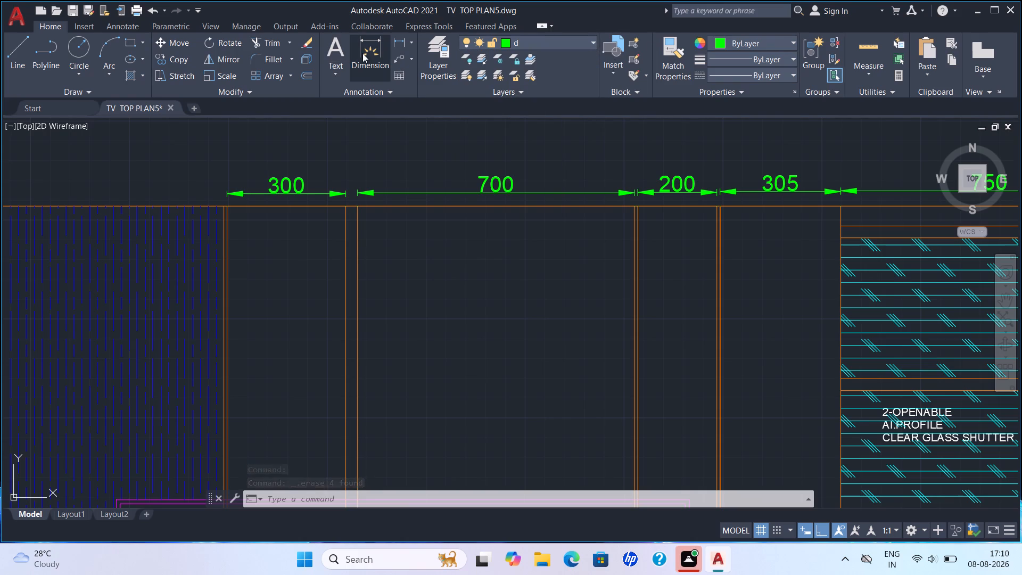
pyautogui.click(365, 46)
pyautogui.click(413, 36)
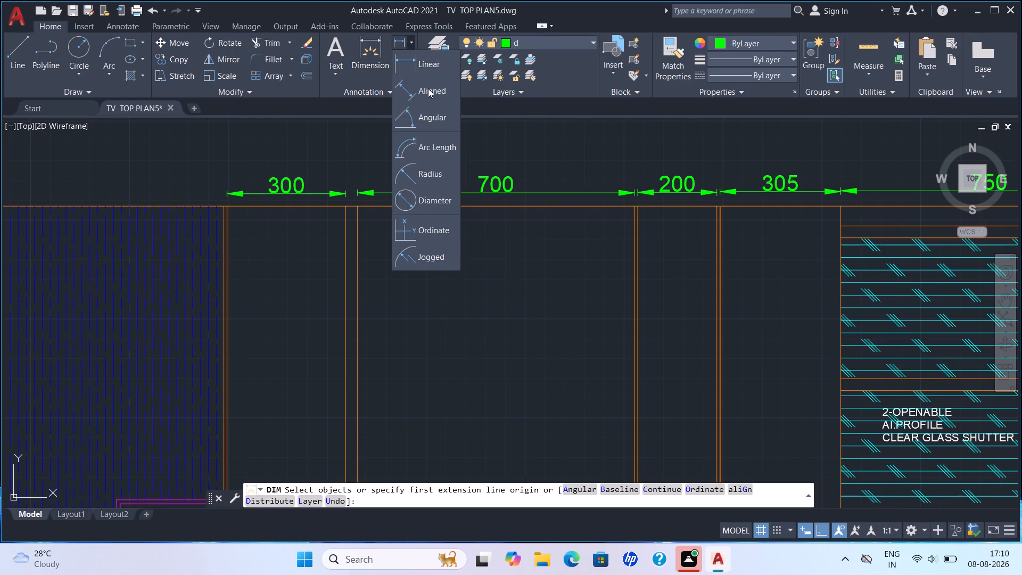
pyautogui.click(432, 56)
pyautogui.scroll(3, 253, 165)
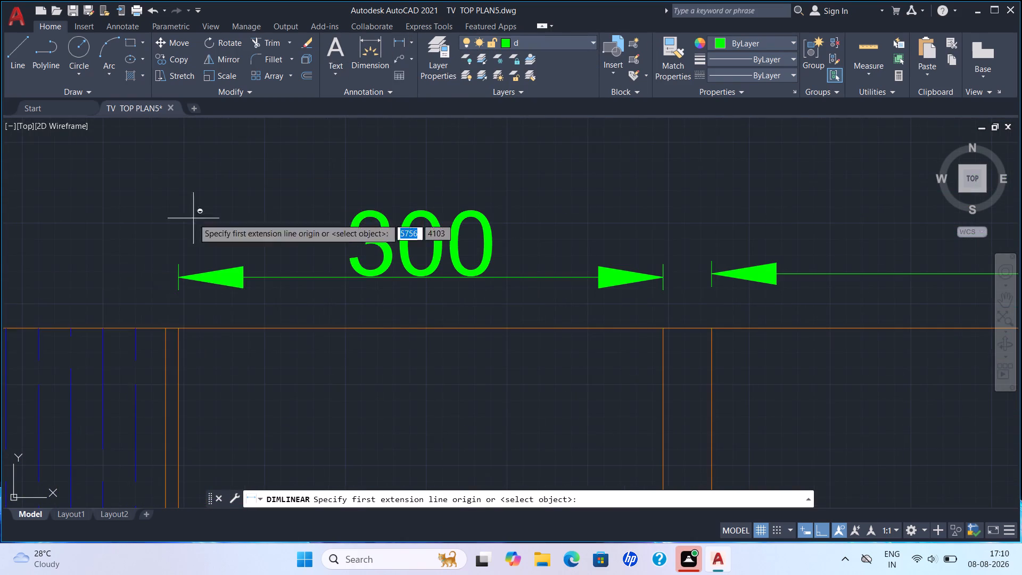
pyautogui.click(164, 328)
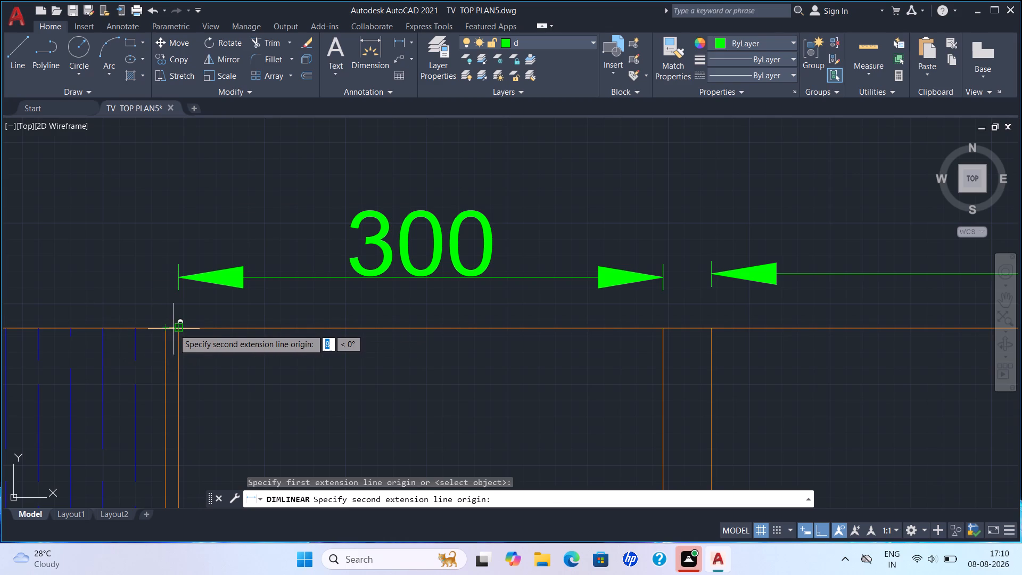
pyautogui.click(178, 329)
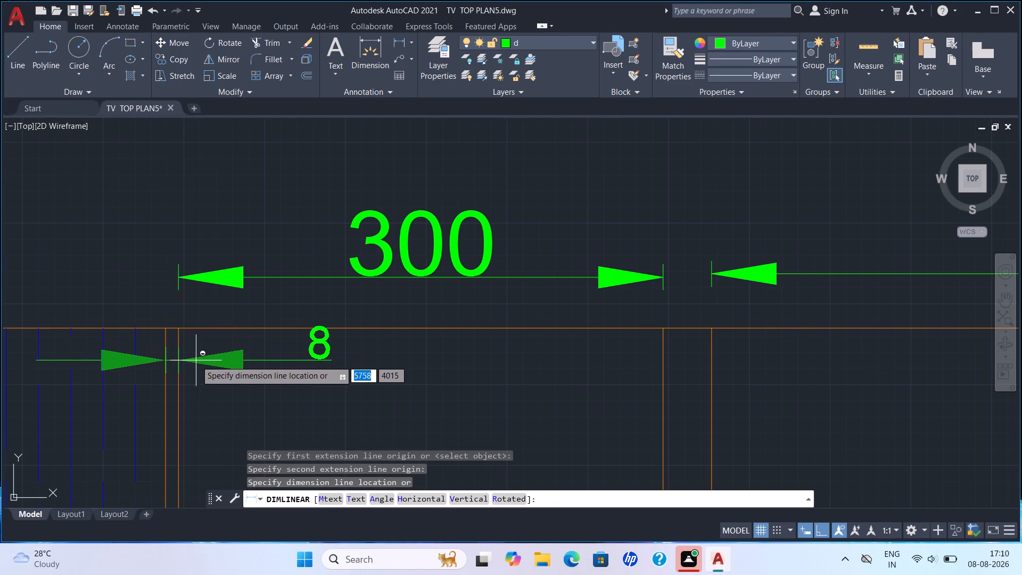
pyautogui.click(199, 396)
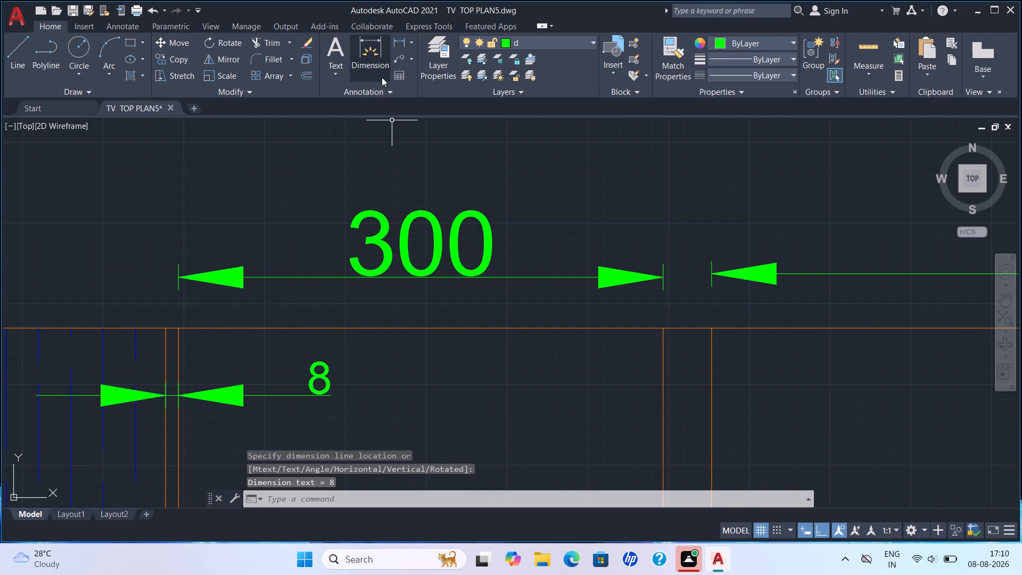
# Add a horizontal linear dimension across the strip between the 300 and 700 bays, just below the unit's top edge.
pyautogui.click(372, 65)
pyautogui.click(414, 40)
pyautogui.click(422, 75)
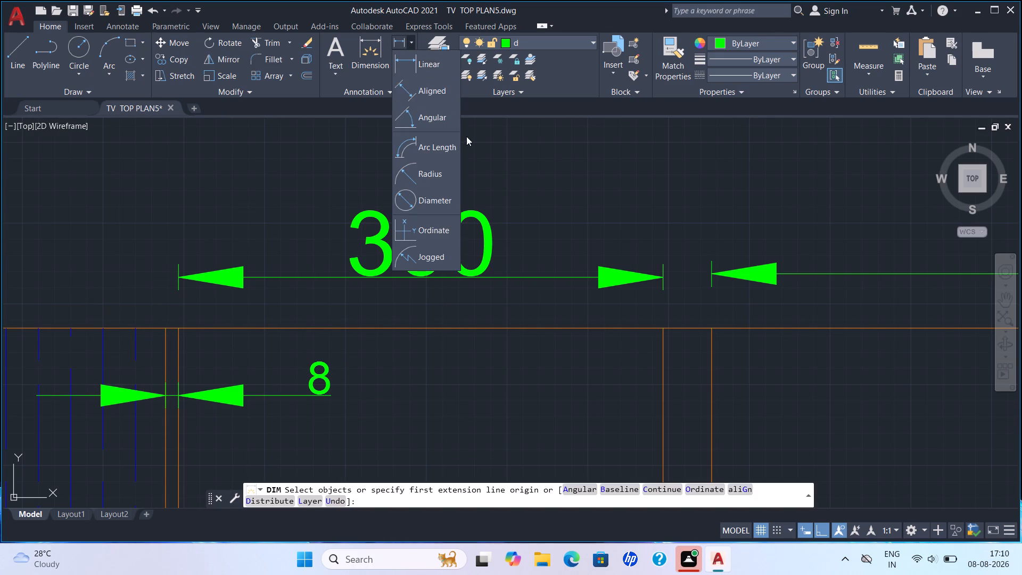
pyautogui.moveTo(442, 60); pyautogui.dragTo(444, 66)
pyautogui.scroll(-1, 761, 297)
pyautogui.moveTo(761, 297); pyautogui.dragTo(457, 202, button='middle')
pyautogui.click(393, 223)
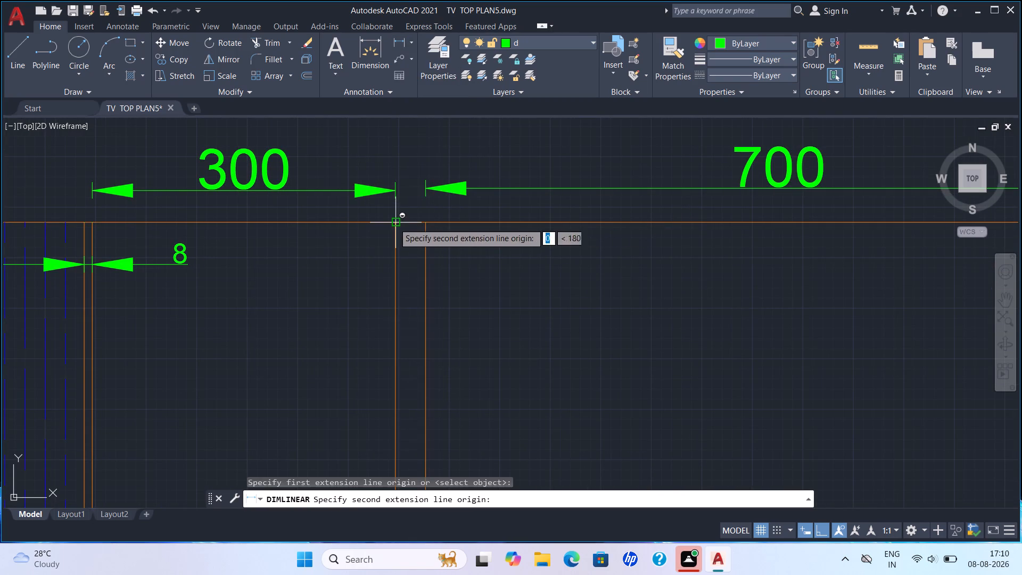
pyautogui.click(427, 225)
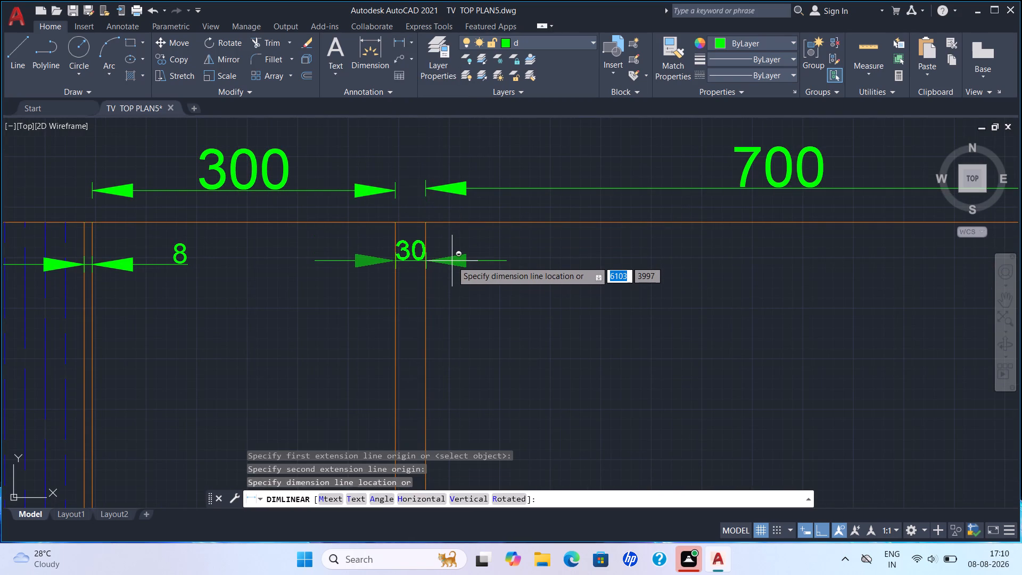
pyautogui.click(454, 265)
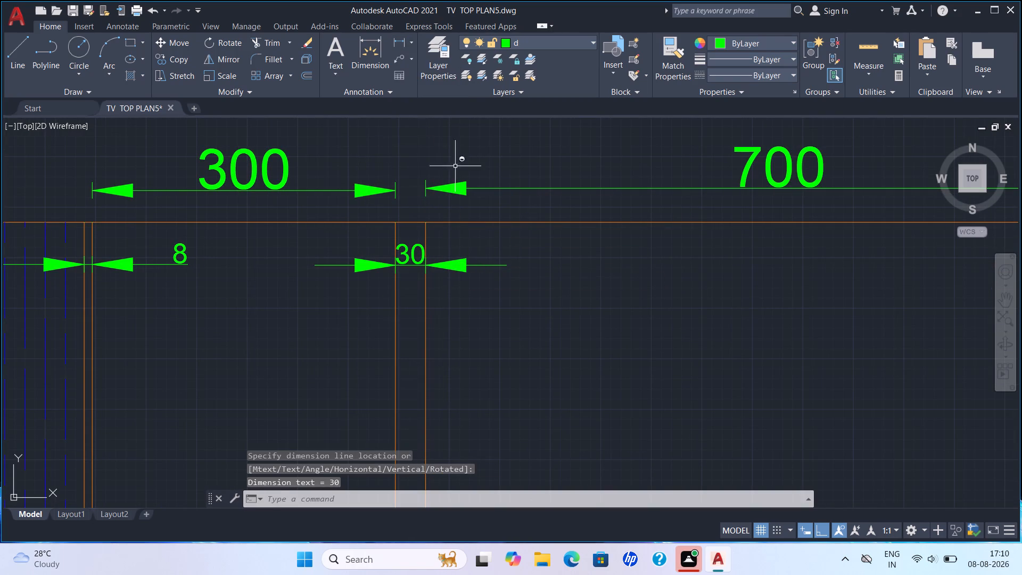
# Add a horizontal linear dimension across the narrow strip between the 700 and 200 bays, just below the unit's top edge.
pyautogui.click(378, 55)
pyautogui.click(416, 44)
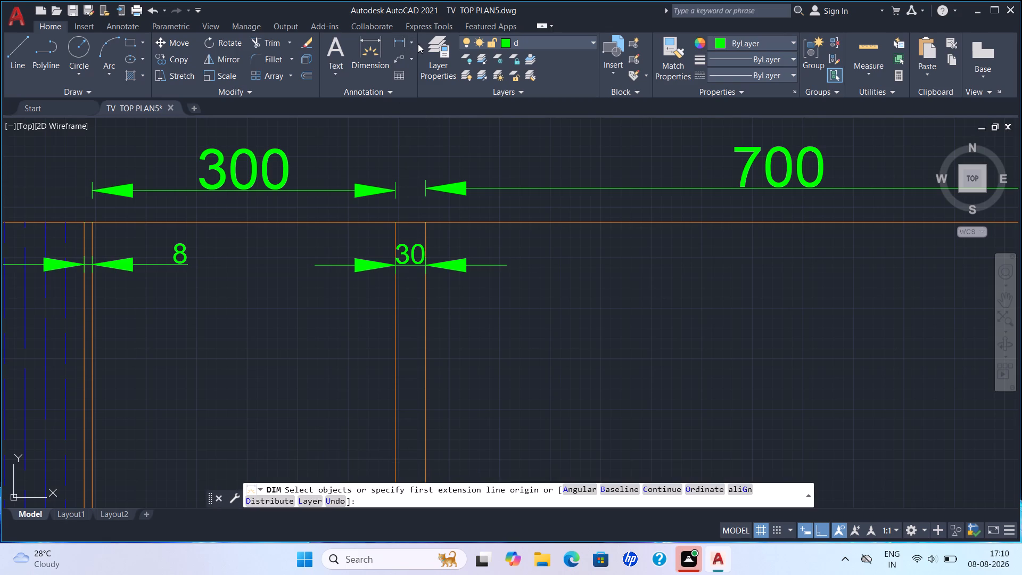
pyautogui.click(413, 47)
pyautogui.click(410, 60)
pyautogui.scroll(-2, 574, 192)
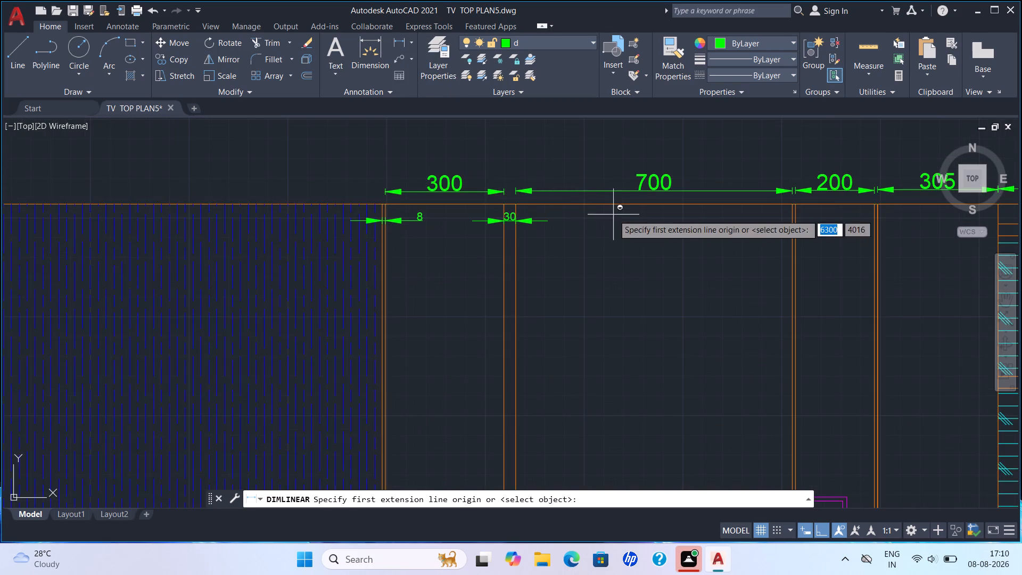
pyautogui.moveTo(628, 219); pyautogui.dragTo(426, 274, button='middle')
pyautogui.scroll(1, 625, 261)
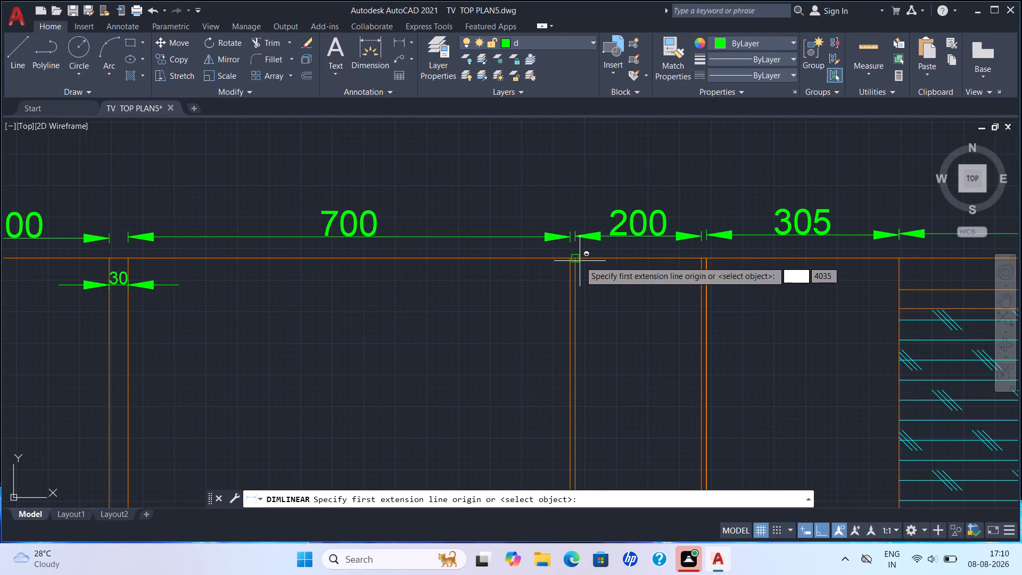
pyautogui.scroll(3, 568, 259)
pyautogui.click(578, 254)
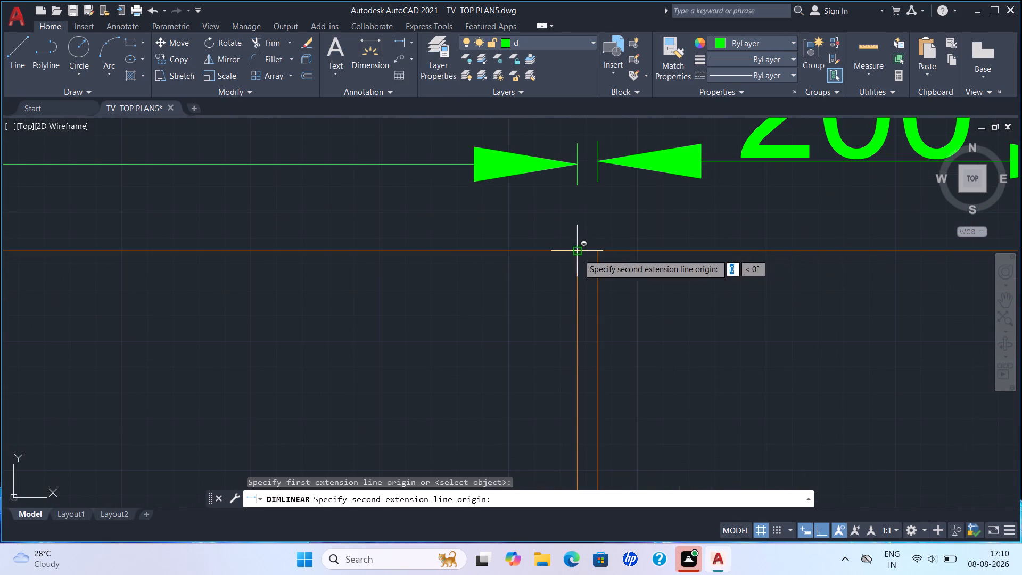
pyautogui.click(598, 253)
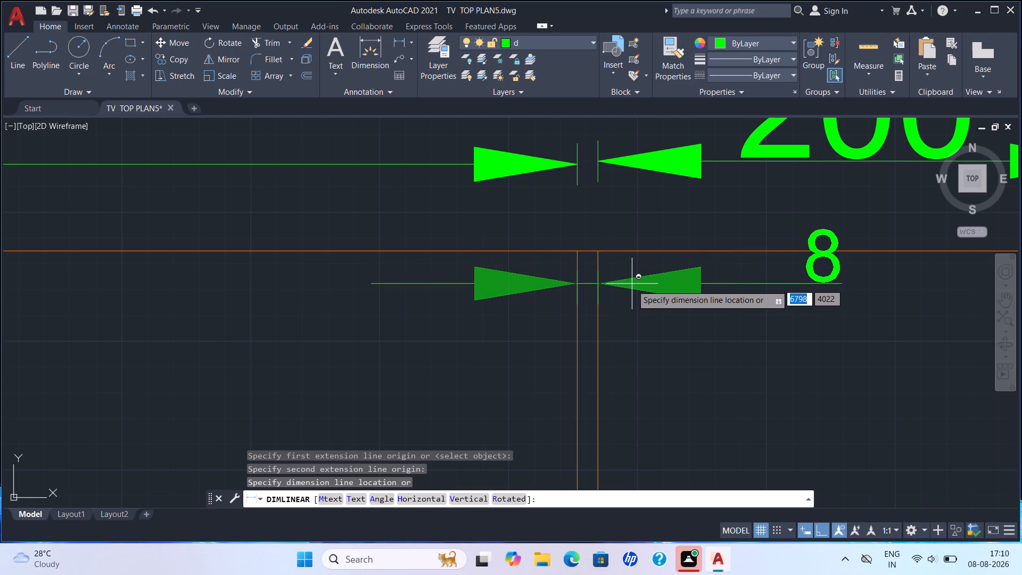
pyautogui.click(629, 313)
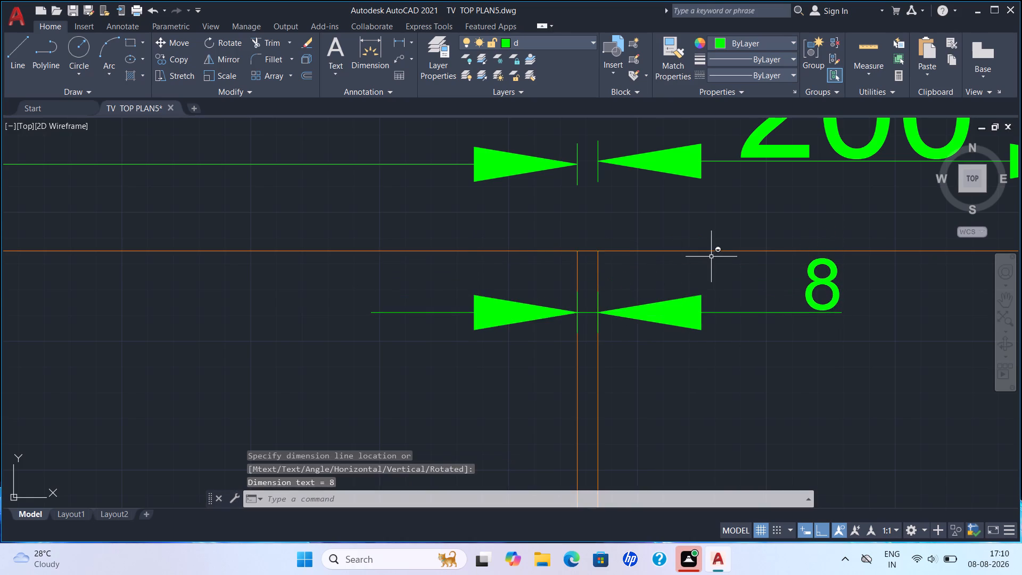
# Add a horizontal linear dimension across the narrow strip between the 200 and 305 bays, just below the unit's top edge.
pyautogui.scroll(-4, 712, 257)
pyautogui.moveTo(675, 304); pyautogui.dragTo(431, 329, button='middle')
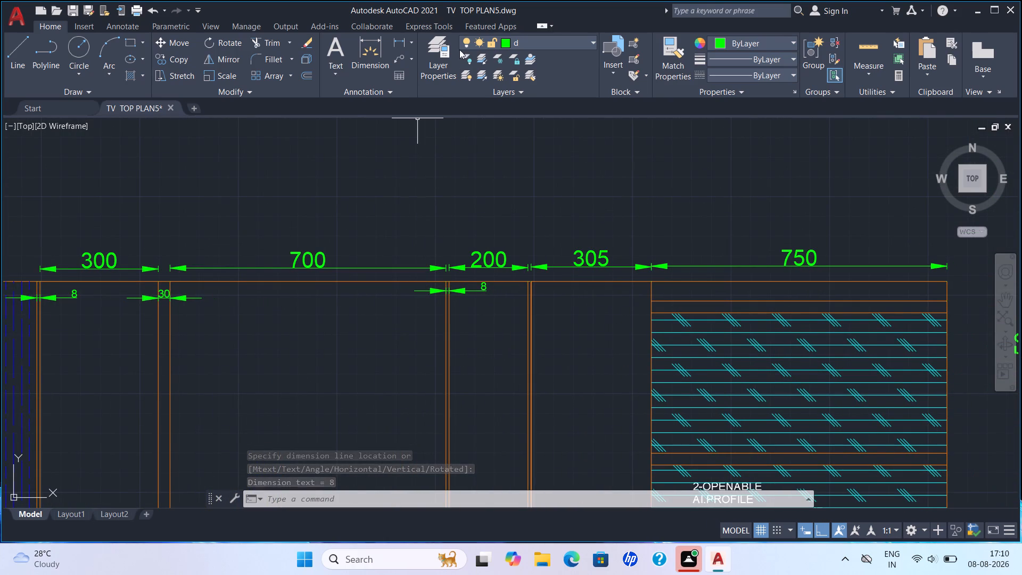
pyautogui.click(369, 59)
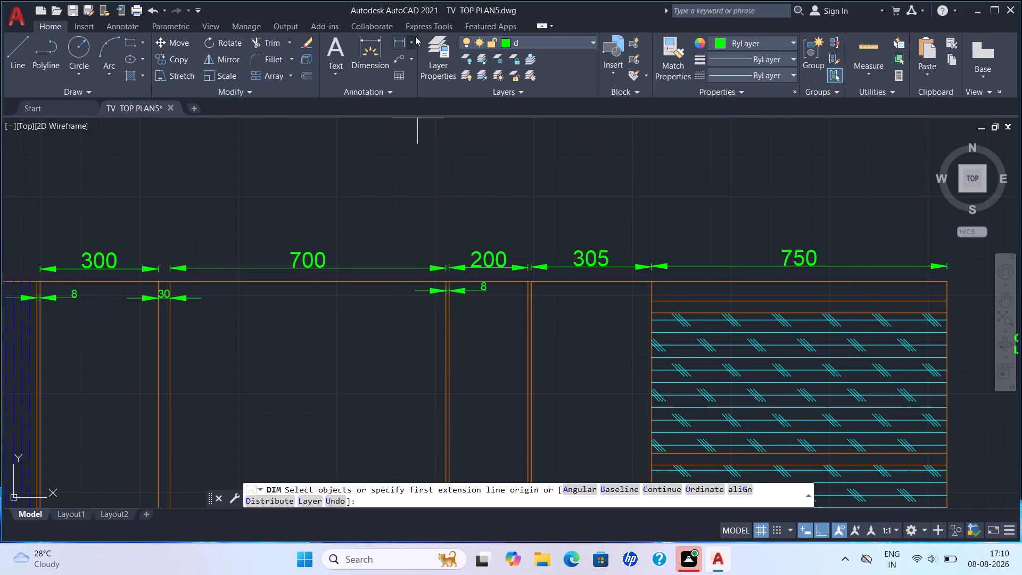
pyautogui.click(408, 44)
pyautogui.moveTo(409, 59); pyautogui.dragTo(409, 68)
pyautogui.scroll(2, 552, 283)
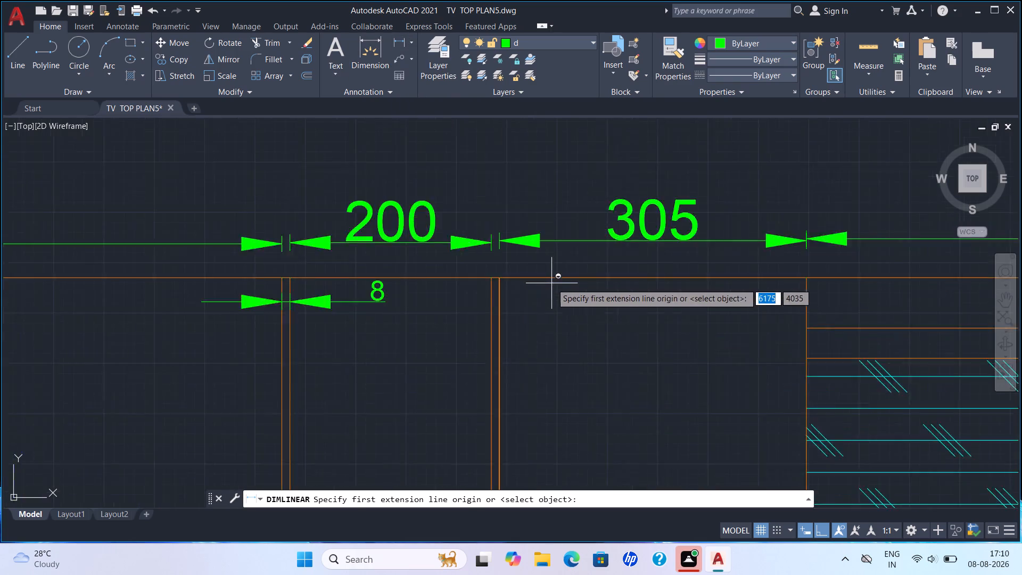
pyautogui.scroll(1, 550, 283)
pyautogui.click(454, 274)
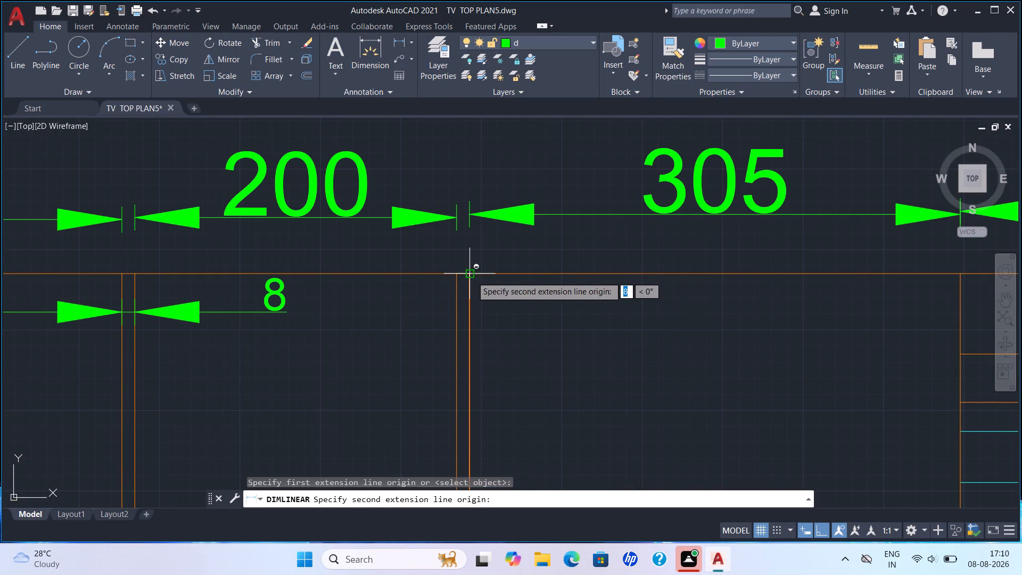
pyautogui.moveTo(473, 277); pyautogui.dragTo(473, 283)
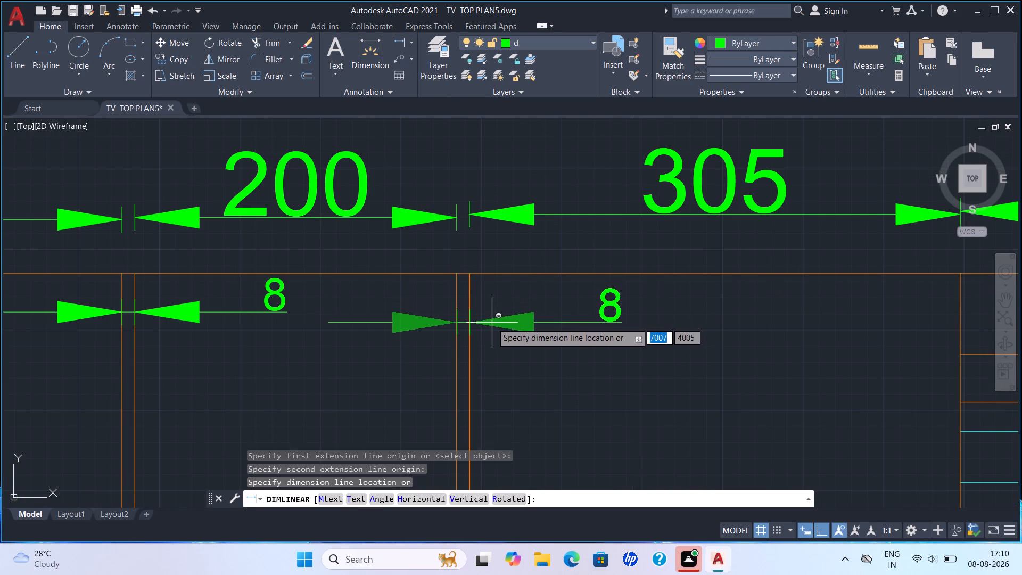
pyautogui.click(492, 323)
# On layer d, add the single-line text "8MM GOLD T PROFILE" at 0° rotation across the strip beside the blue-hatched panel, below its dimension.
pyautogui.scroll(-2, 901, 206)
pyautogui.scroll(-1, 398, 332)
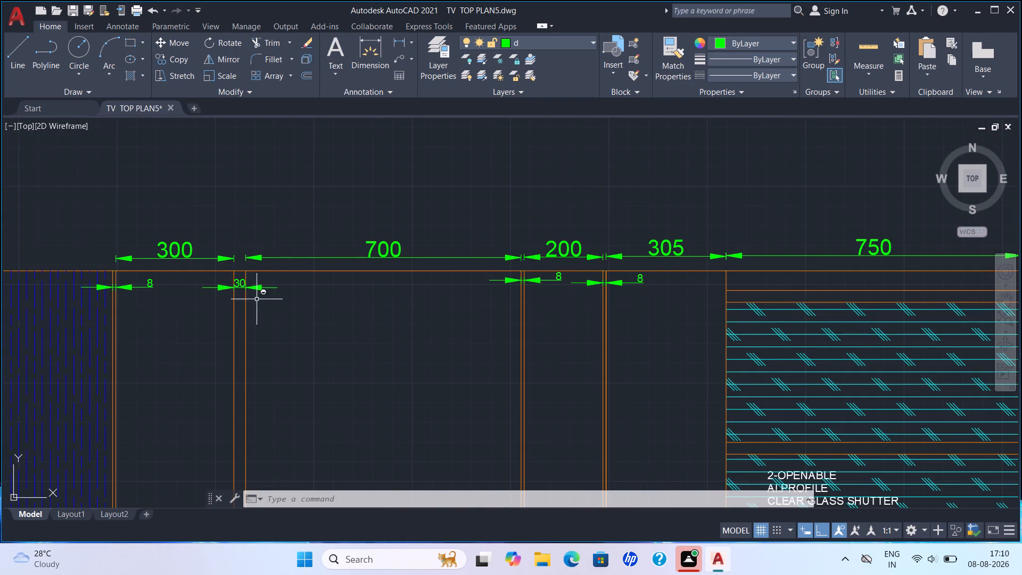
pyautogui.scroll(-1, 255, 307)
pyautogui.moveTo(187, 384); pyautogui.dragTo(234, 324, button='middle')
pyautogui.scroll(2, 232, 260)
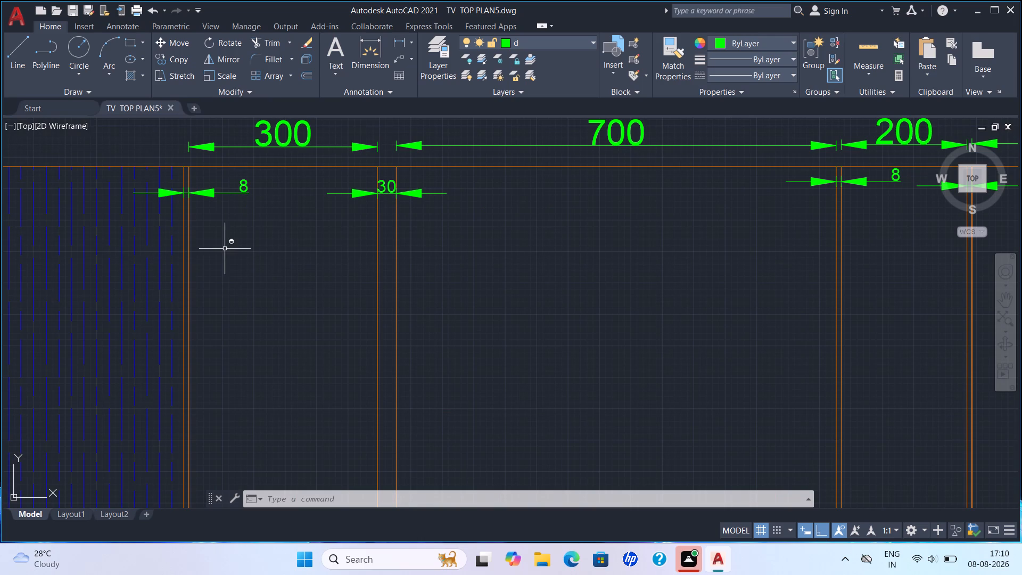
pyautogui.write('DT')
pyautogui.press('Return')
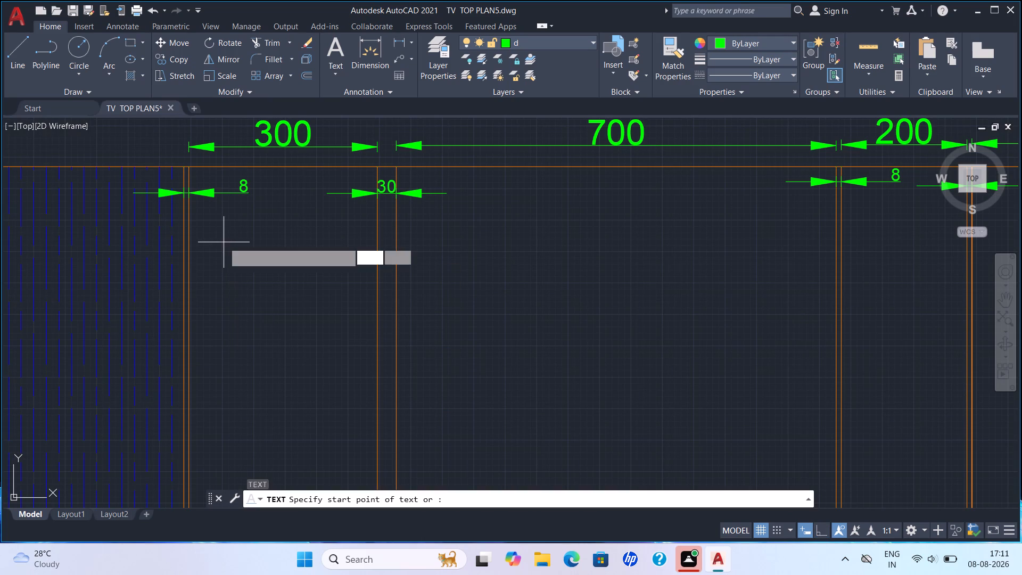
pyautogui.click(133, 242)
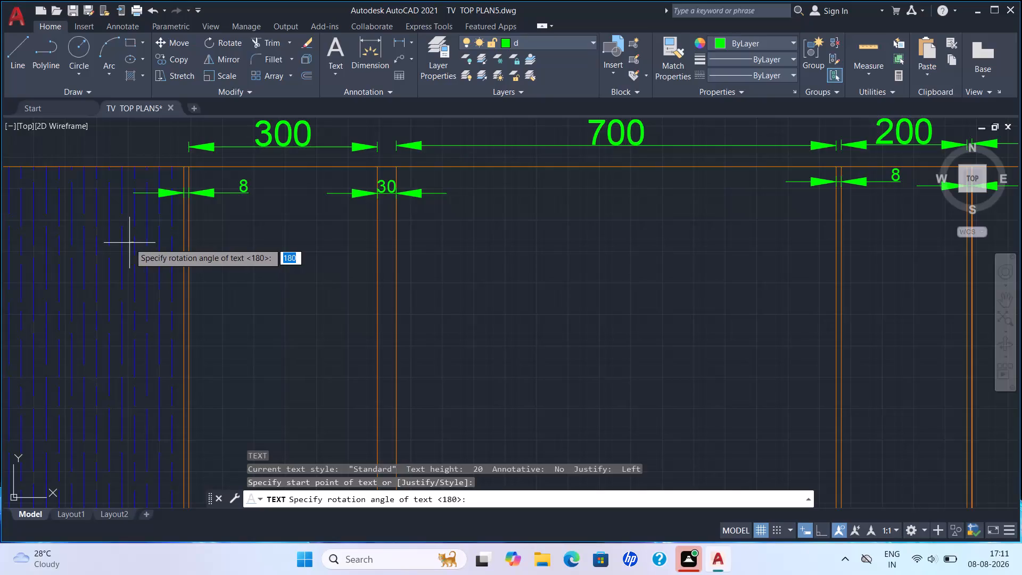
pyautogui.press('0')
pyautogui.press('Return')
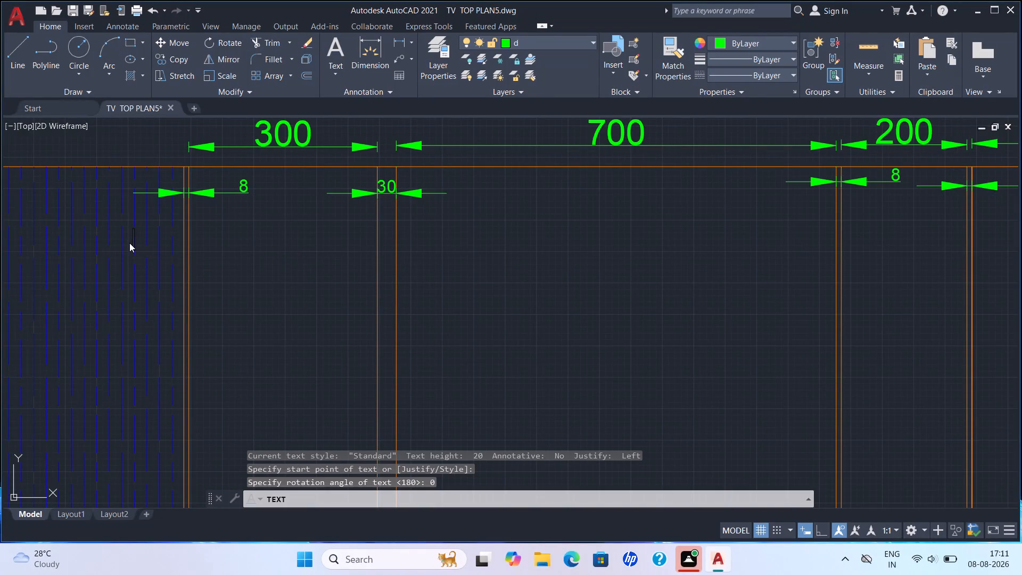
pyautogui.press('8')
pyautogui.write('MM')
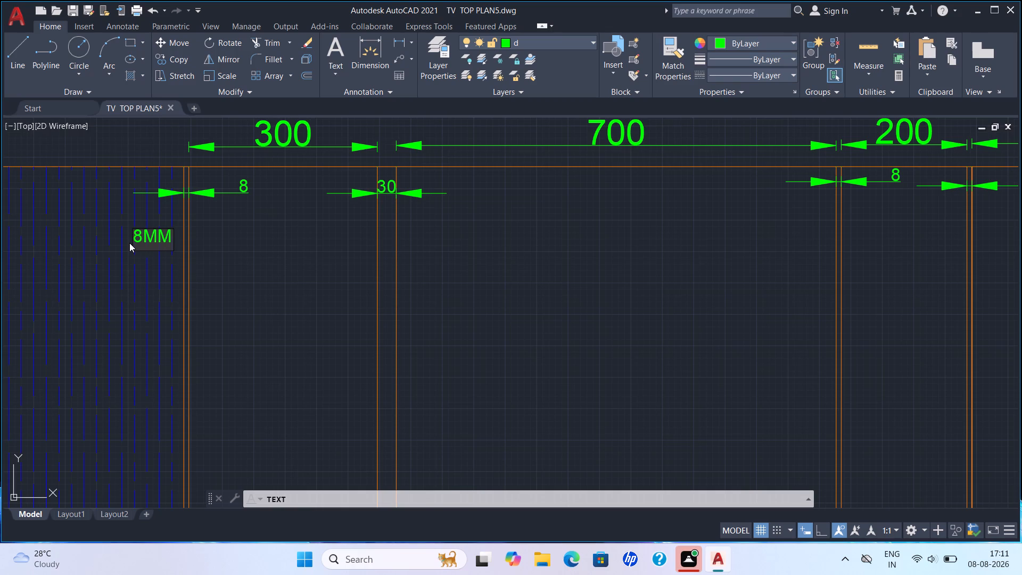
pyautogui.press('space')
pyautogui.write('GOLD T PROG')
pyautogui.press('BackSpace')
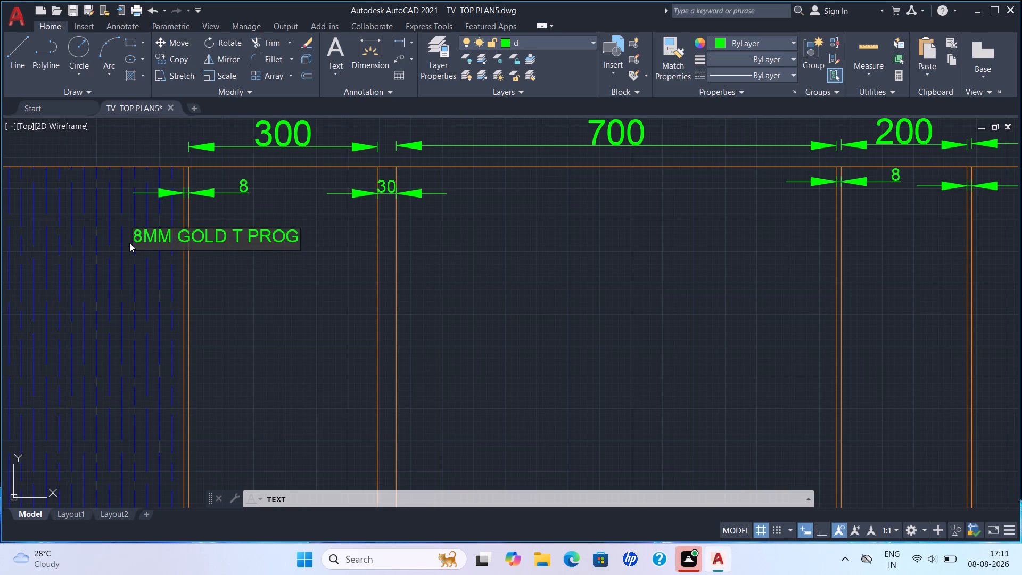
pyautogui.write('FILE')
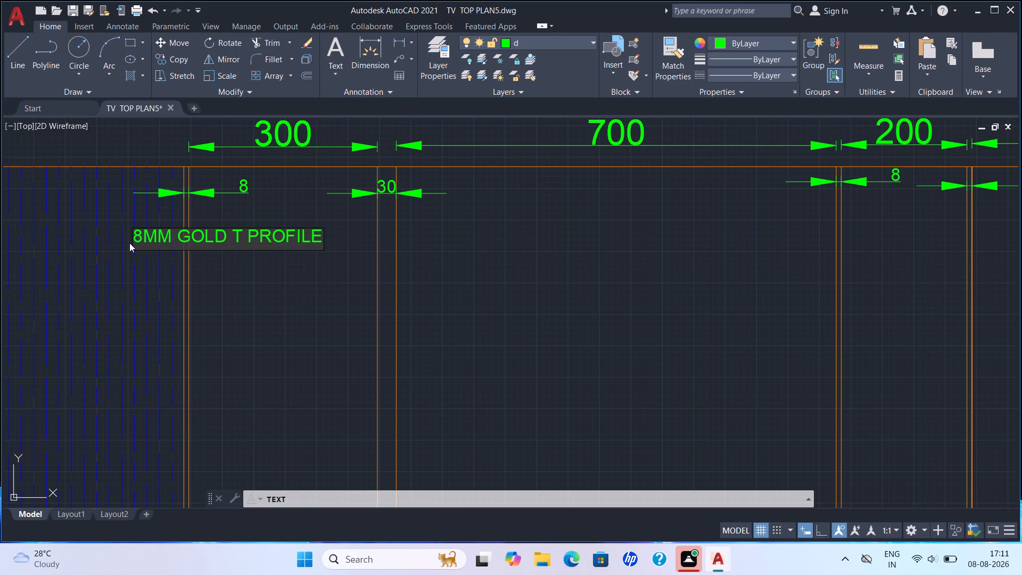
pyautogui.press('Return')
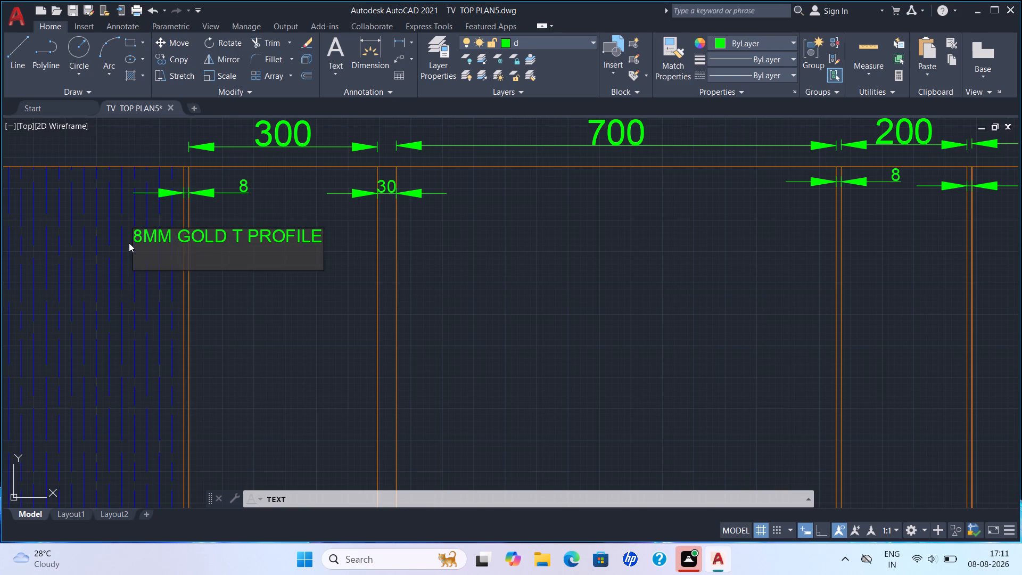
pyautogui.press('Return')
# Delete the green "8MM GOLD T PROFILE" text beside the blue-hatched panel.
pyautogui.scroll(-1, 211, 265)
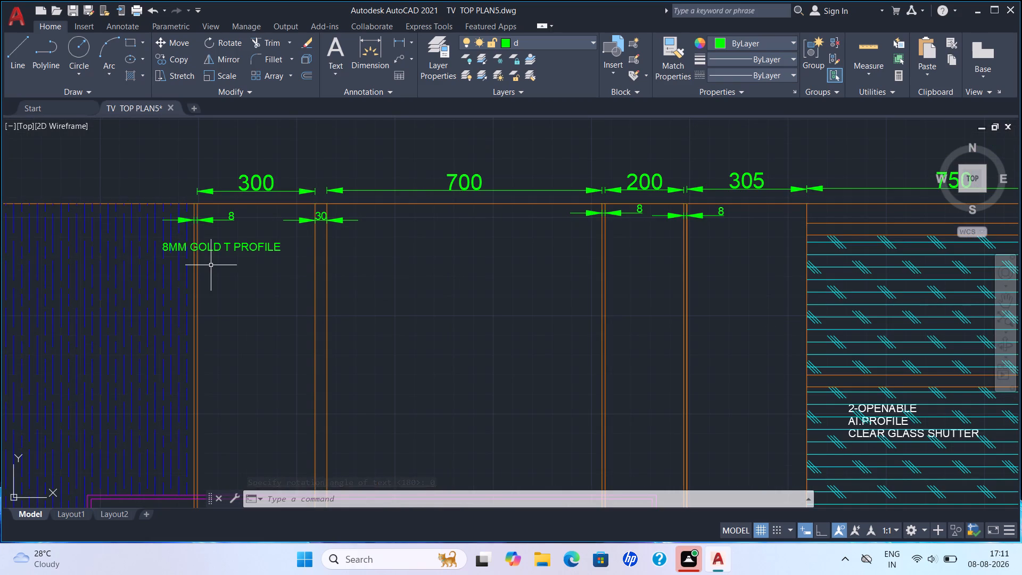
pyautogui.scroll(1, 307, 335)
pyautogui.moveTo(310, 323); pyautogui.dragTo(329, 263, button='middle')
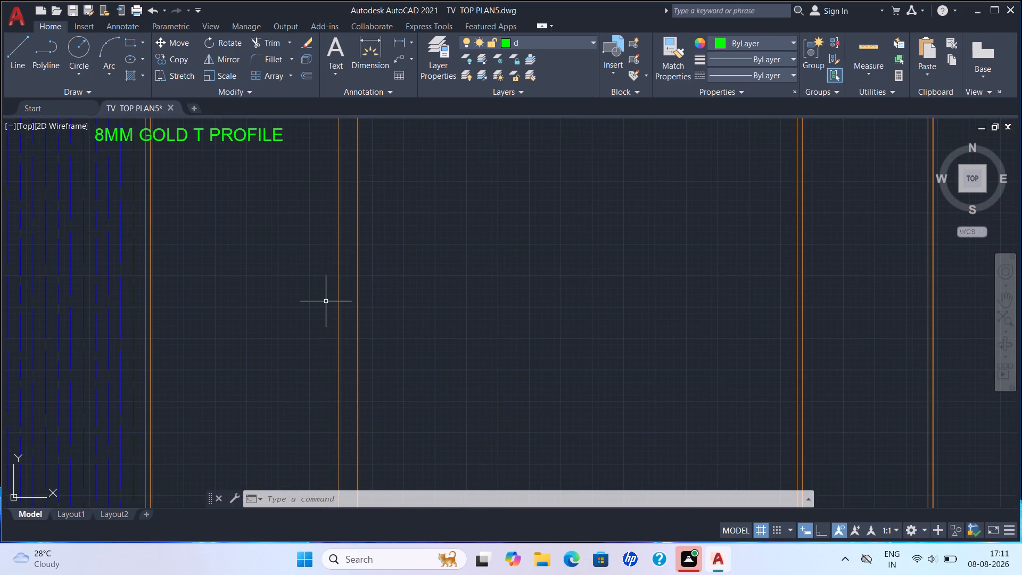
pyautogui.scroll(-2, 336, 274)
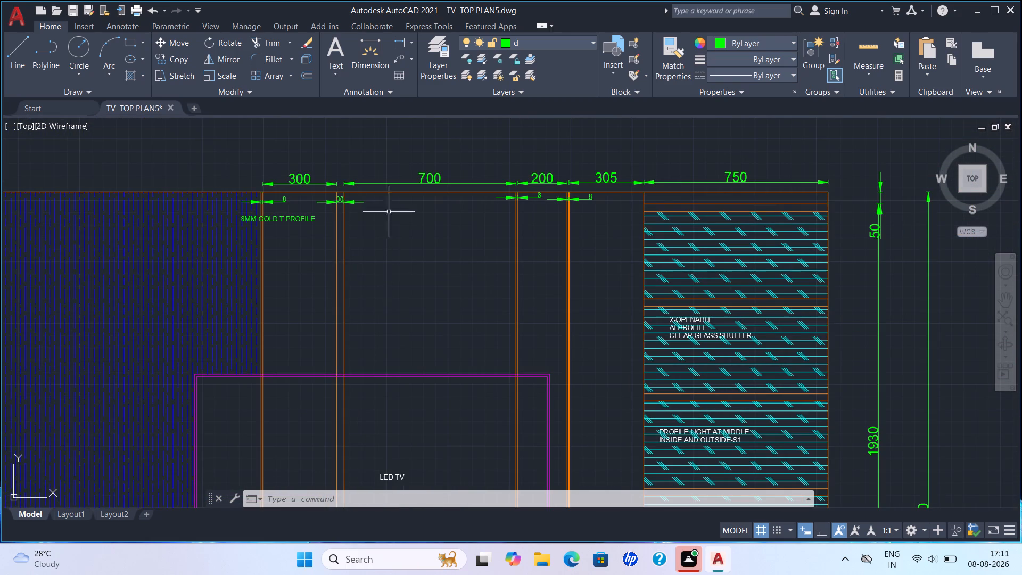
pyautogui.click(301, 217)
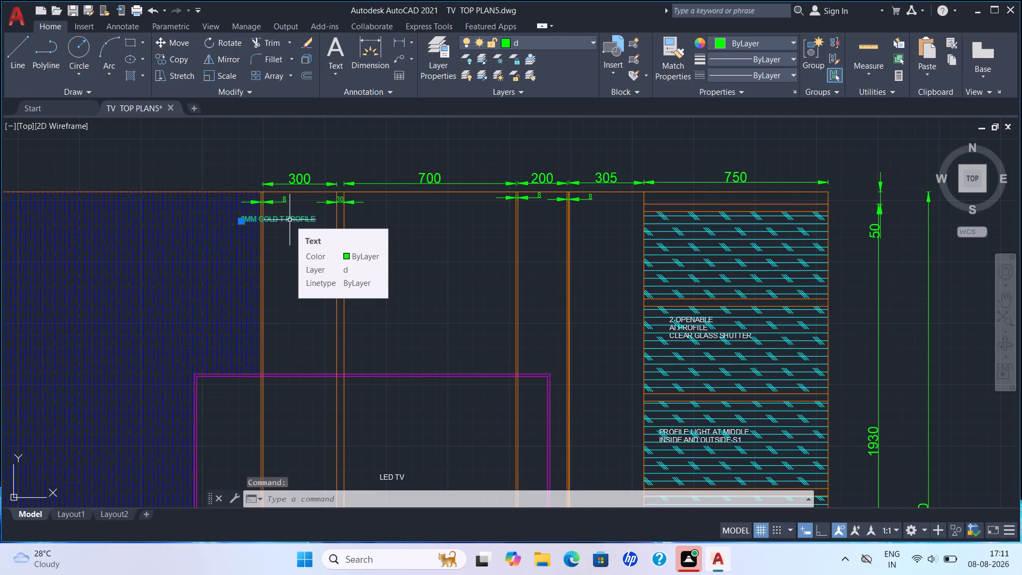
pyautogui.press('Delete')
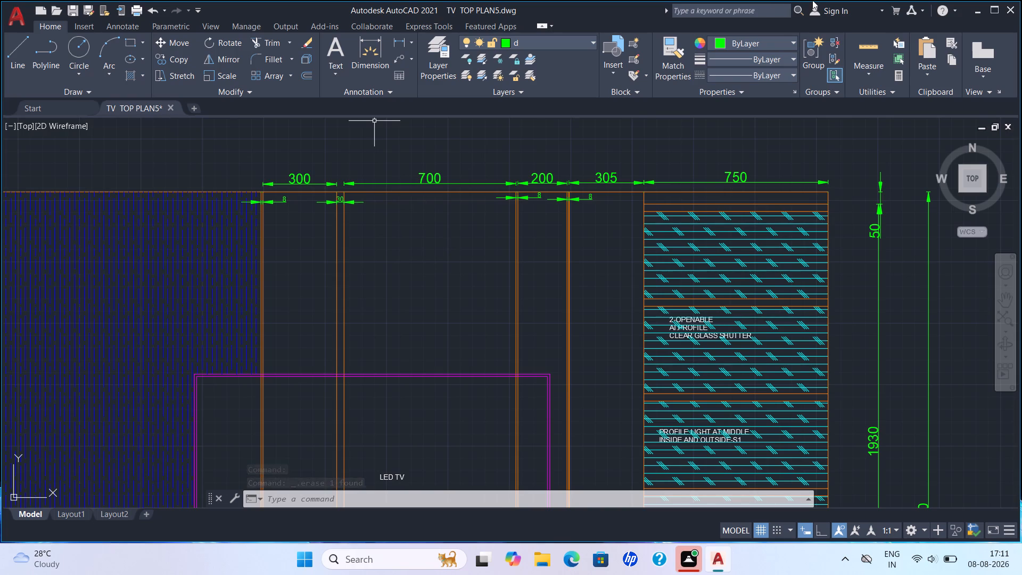
# Make layer 0 current and add the horizontal text "8MM GOLD T PROFILE" across the strip between the blue-hatched panel and the 300 bay.
pyautogui.click(589, 43)
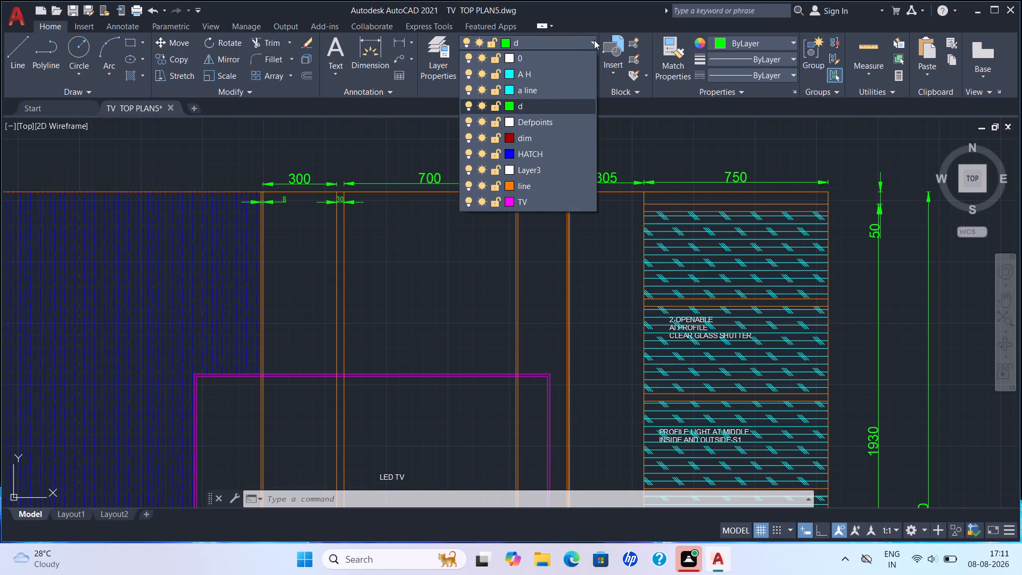
pyautogui.click(562, 58)
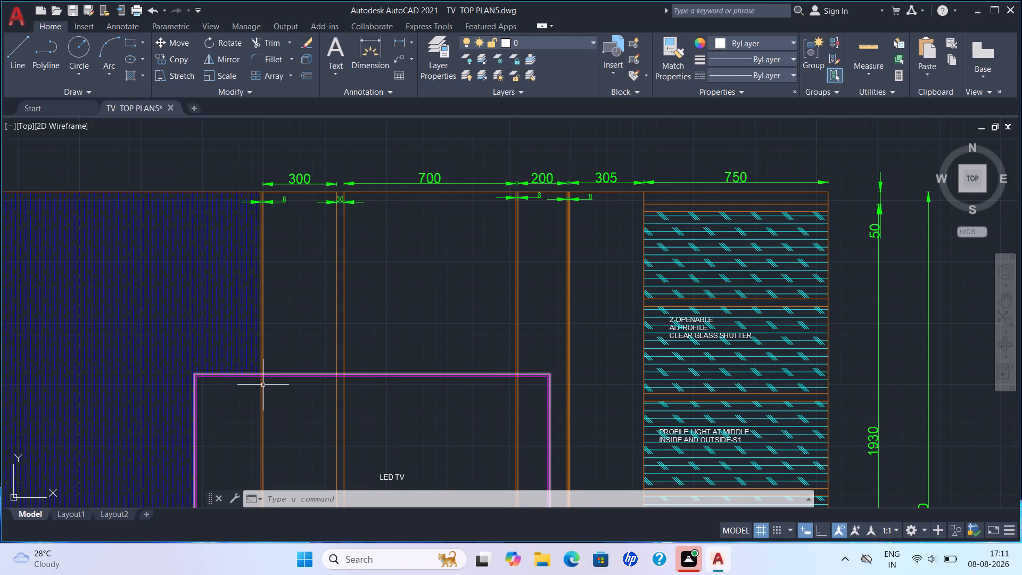
pyautogui.press('d')
pyautogui.press('t')
pyautogui.press('Return')
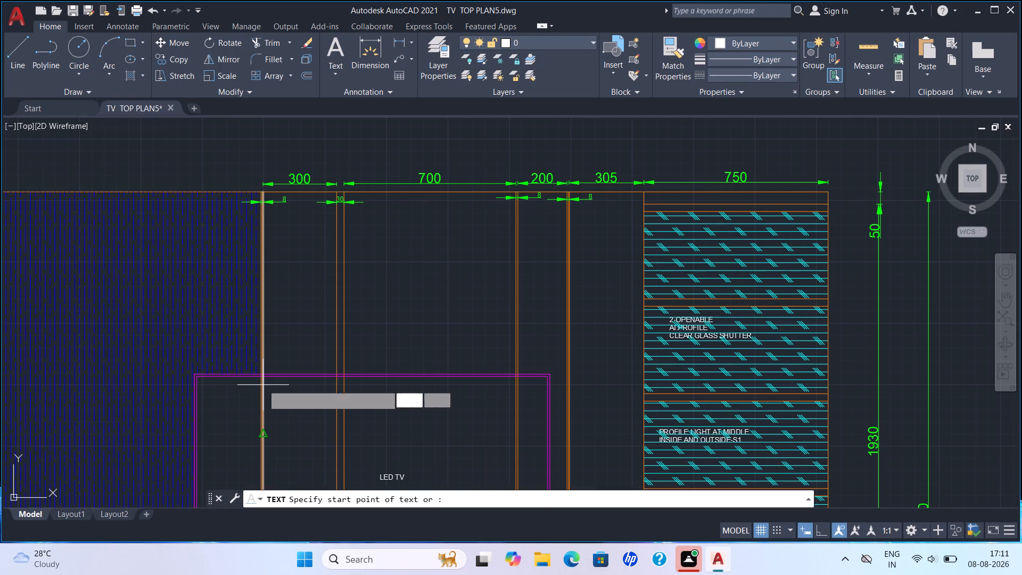
pyautogui.click(227, 235)
pyautogui.click(227, 235)
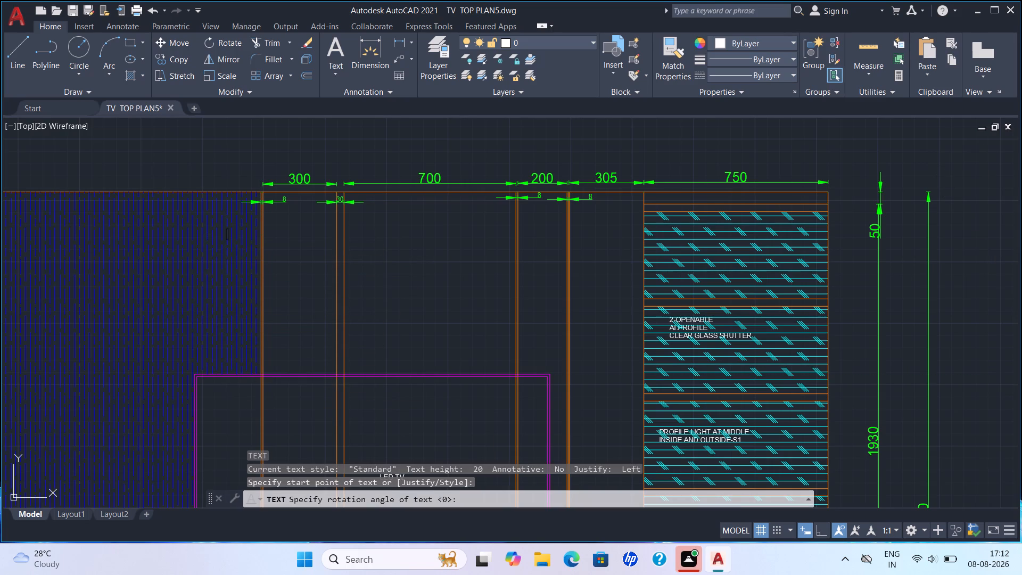
pyautogui.press('8')
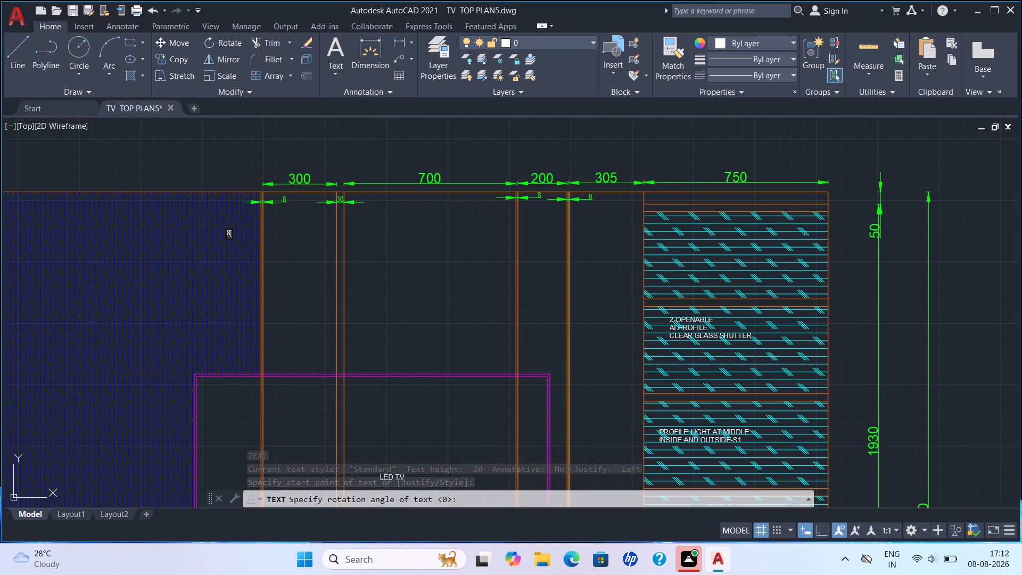
pyautogui.write('MM')
pyautogui.press('space')
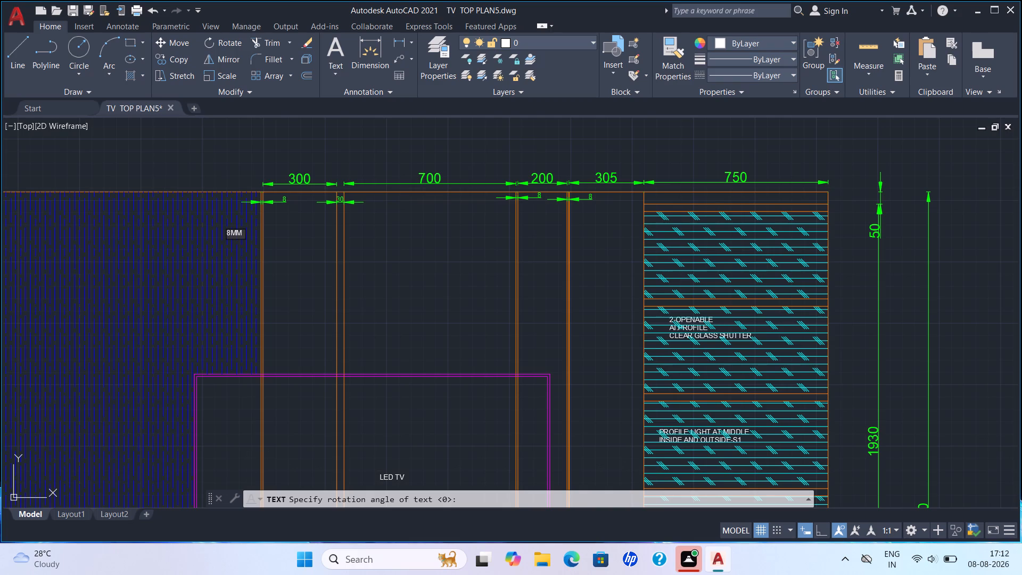
pyautogui.write('GOLD T')
pyautogui.press('space')
pyautogui.write('PROFILE')
pyautogui.press('Return')
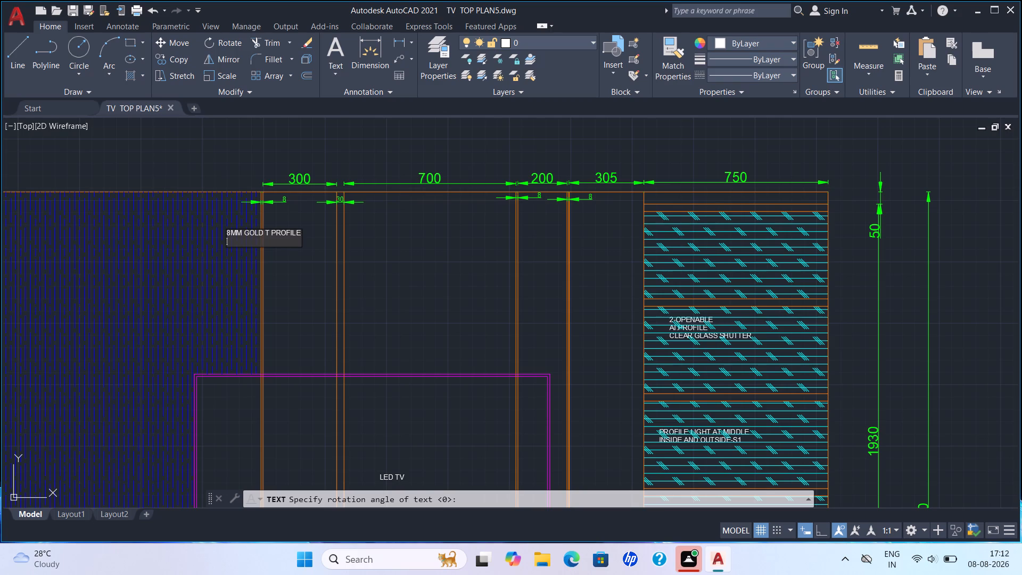
pyautogui.press('Return')
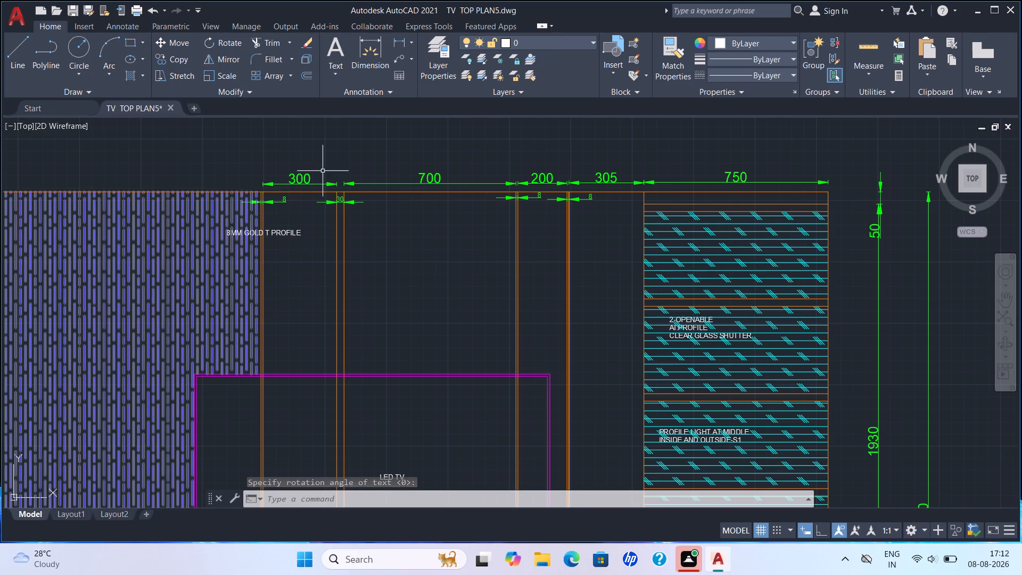
pyautogui.press('Escape')
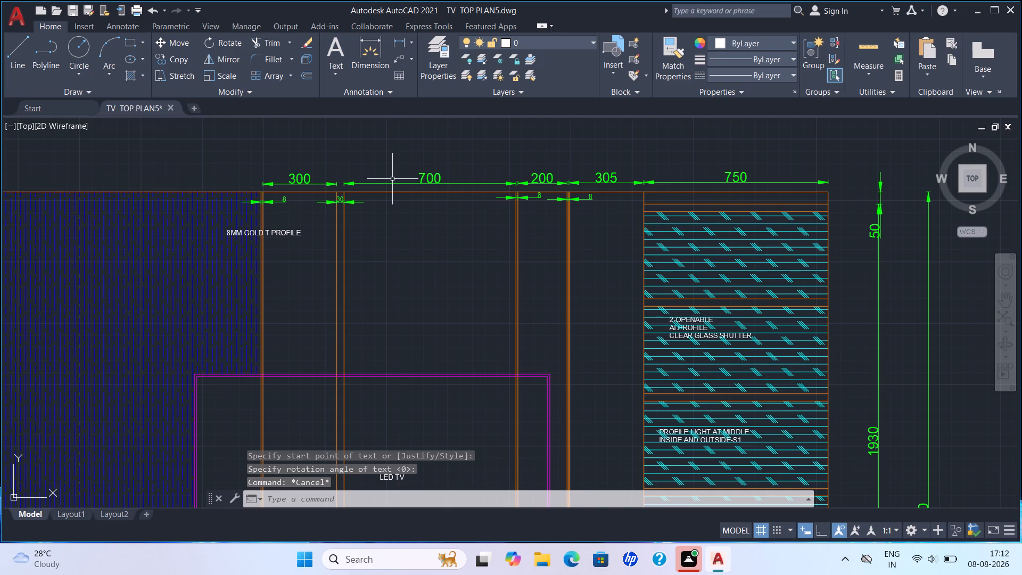
# Add the horizontal text "30MM GOLD T PROFILE" on layer 0 across the strip between the 300 and 700 bays, above the TV.
pyautogui.write('DY')
pyautogui.press('BackSpace')
pyautogui.press('t')
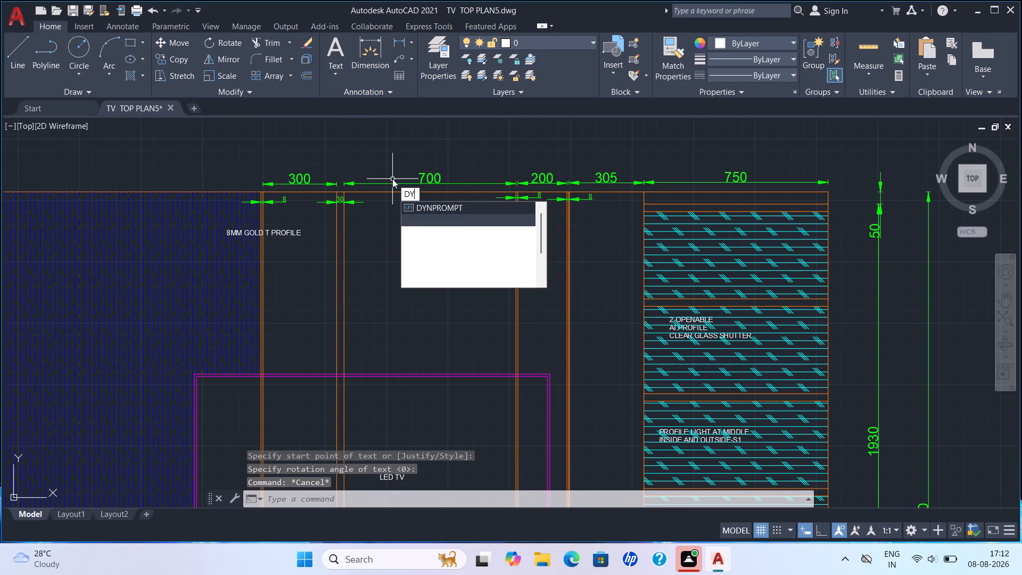
pyautogui.press('Return')
pyautogui.scroll(1, 317, 303)
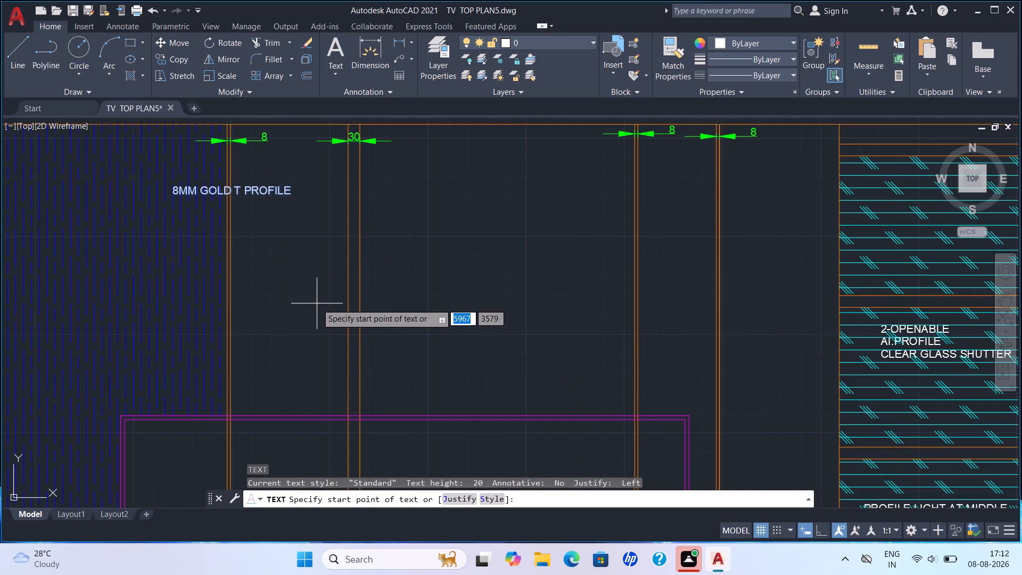
pyautogui.click(314, 254)
pyautogui.click(314, 254)
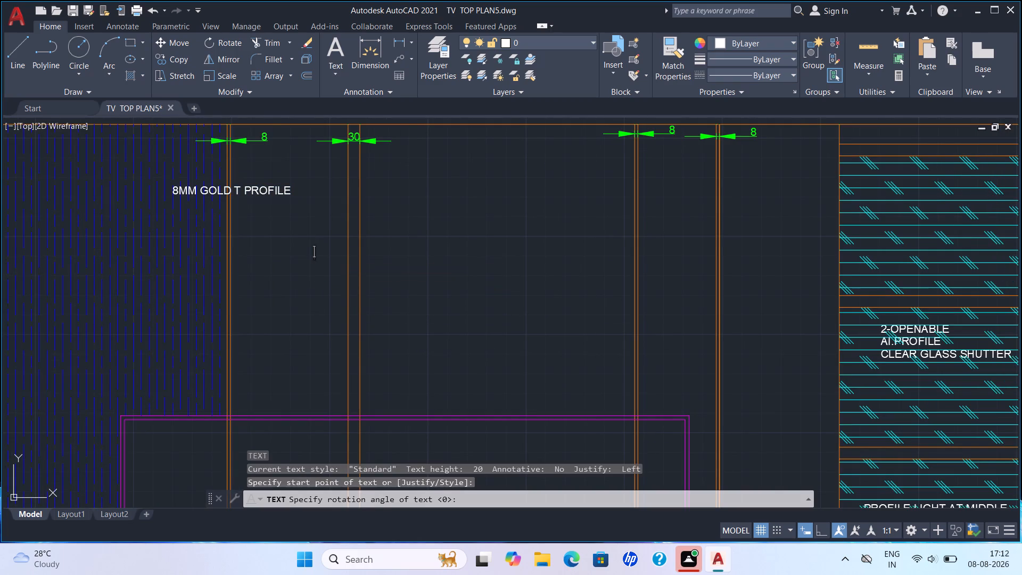
pyautogui.write('30')
pyautogui.write('MM')
pyautogui.press('space')
pyautogui.write('GOLD T')
pyautogui.press('space')
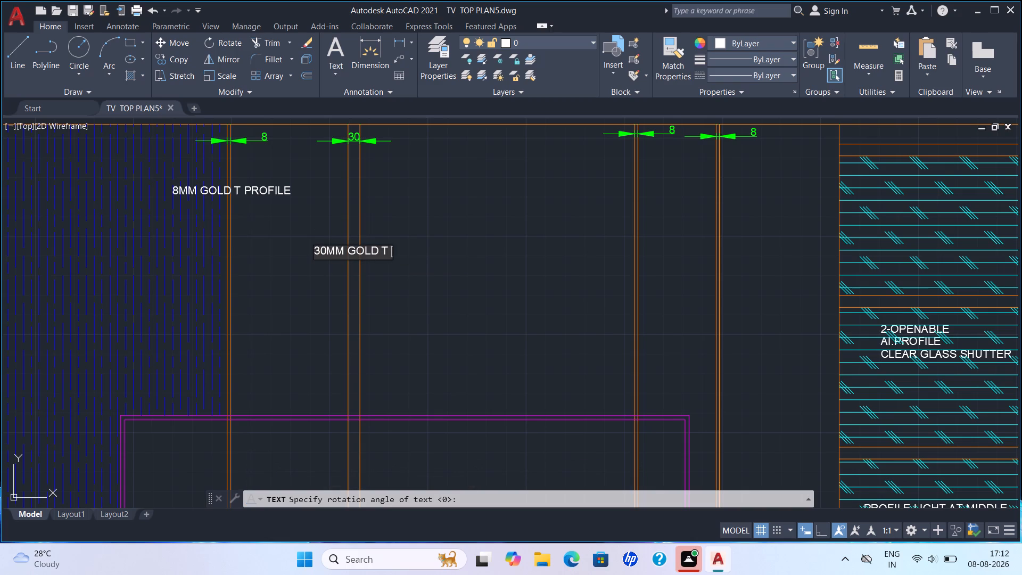
pyautogui.write('PROFILE')
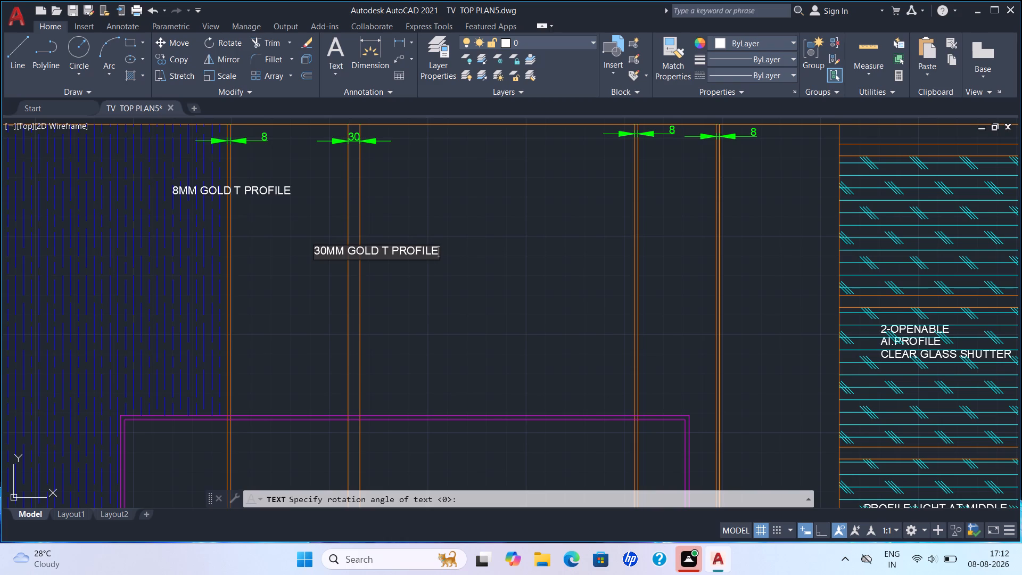
pyautogui.press('Return')
pyautogui.press('Return')
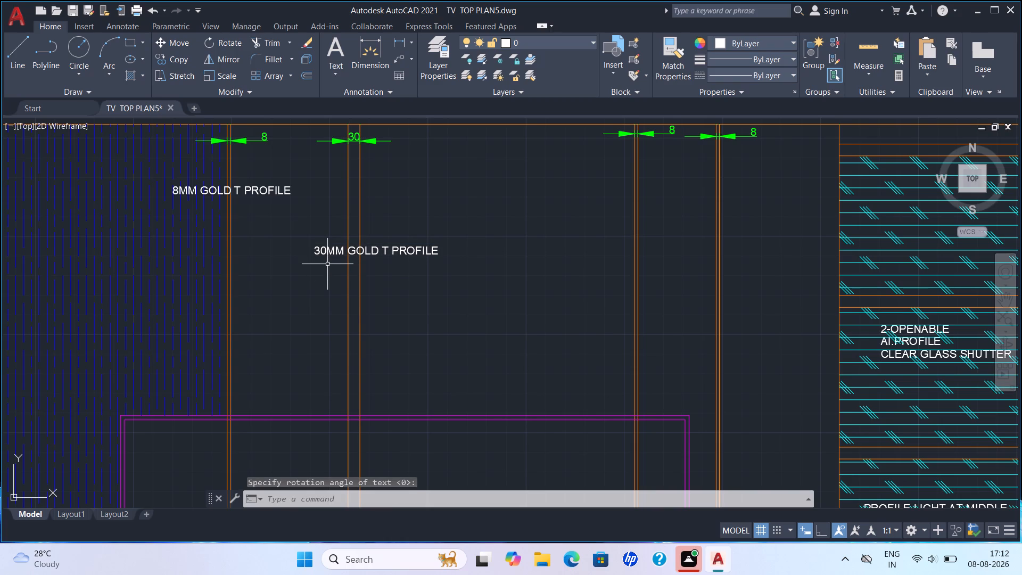
# Add the horizontal text "8MM GOLD T PROFILE" on layer 0 across the strip between the 700 and 200 bays, above the TV.
pyautogui.scroll(-1, 398, 214)
pyautogui.moveTo(465, 256); pyautogui.dragTo(309, 266, button='middle')
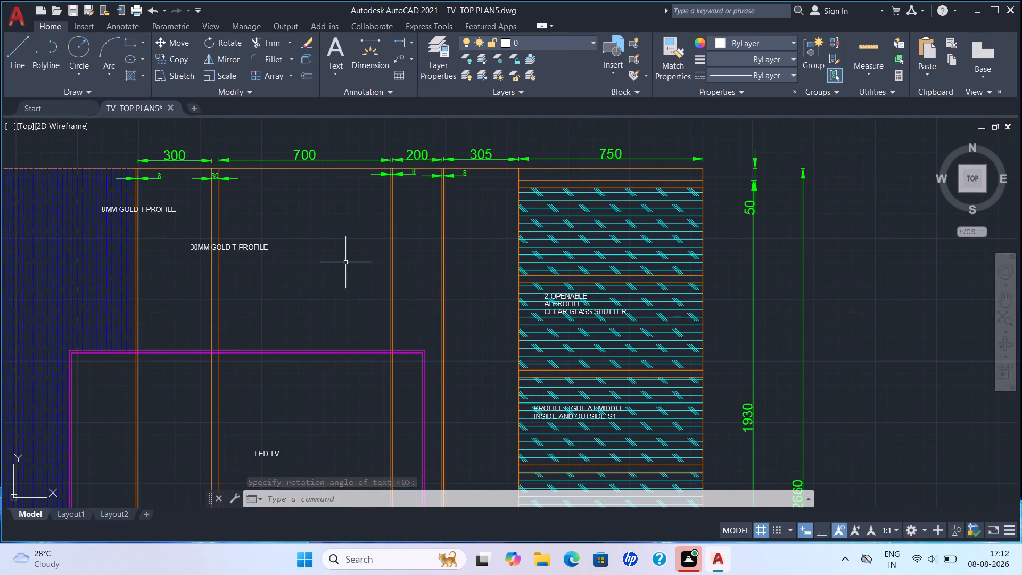
pyautogui.press('Escape')
pyautogui.write('DT')
pyautogui.press('Return')
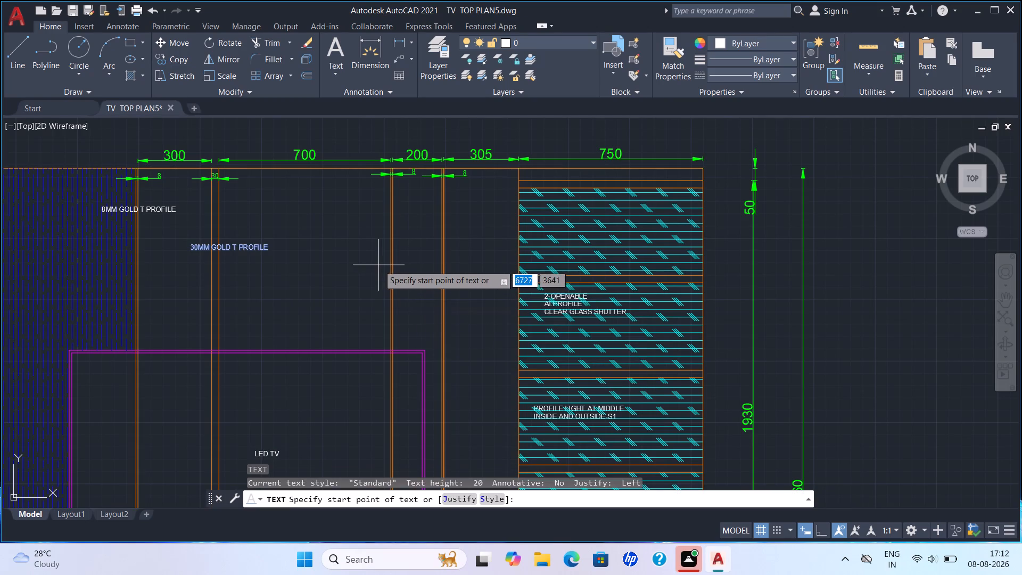
pyautogui.click(371, 261)
pyautogui.click(371, 261)
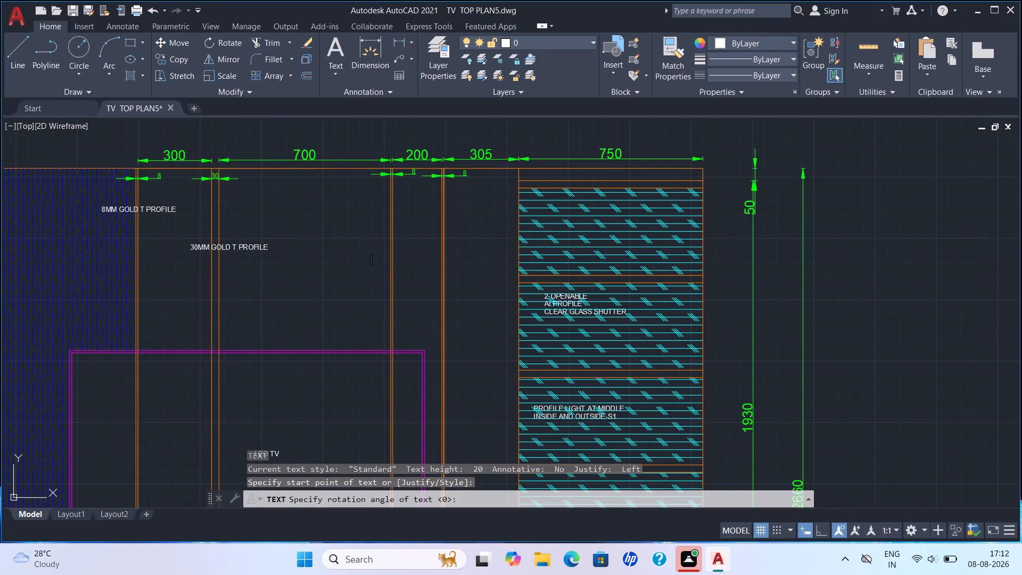
pyautogui.press('8')
pyautogui.write('MM')
pyautogui.press('space')
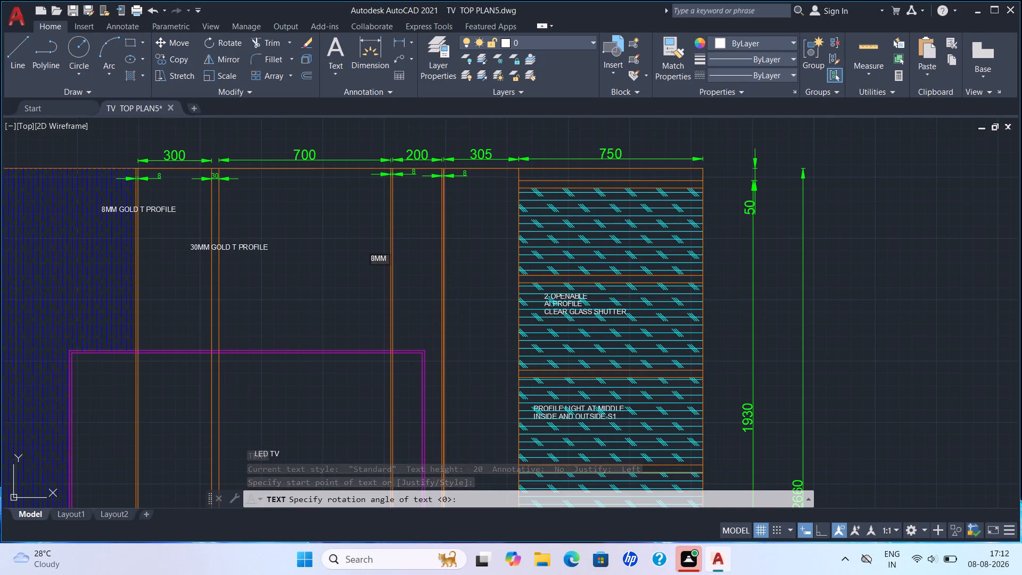
pyautogui.write('GOLD T')
pyautogui.press('space')
pyautogui.write('PRO')
pyautogui.write('FILE')
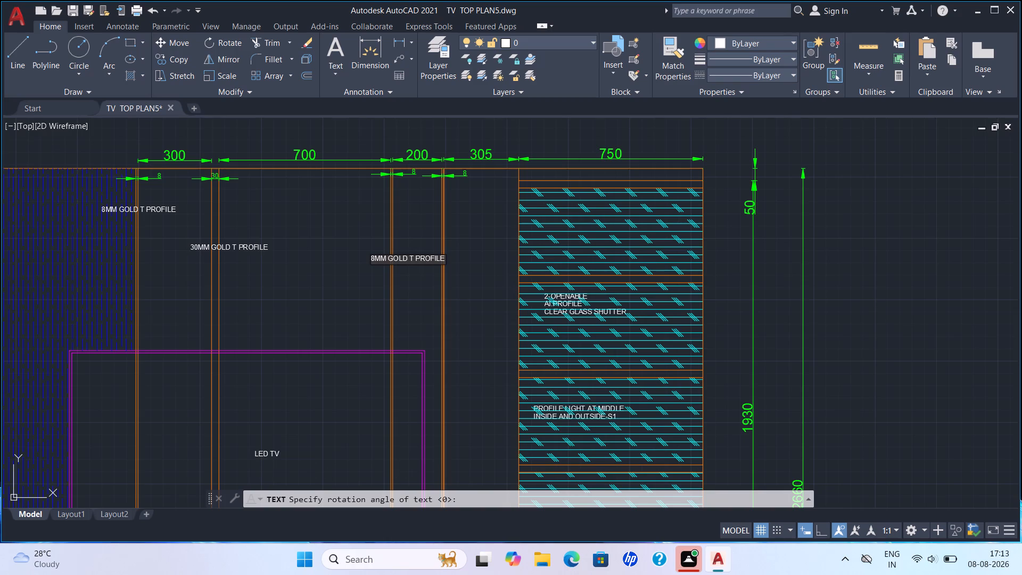
pyautogui.press('Return')
pyautogui.press('Return')
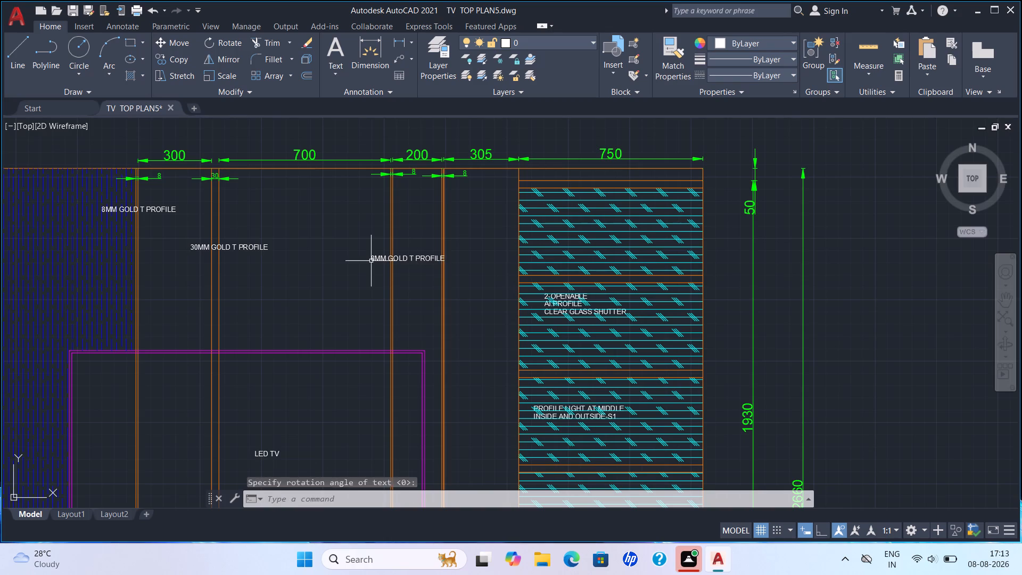
# Move the overall 3445 dimension up about 250 mm, closer beneath the two 750 dimensions under the elevation.
pyautogui.scroll(-2, 421, 223)
pyautogui.scroll(2, 472, 276)
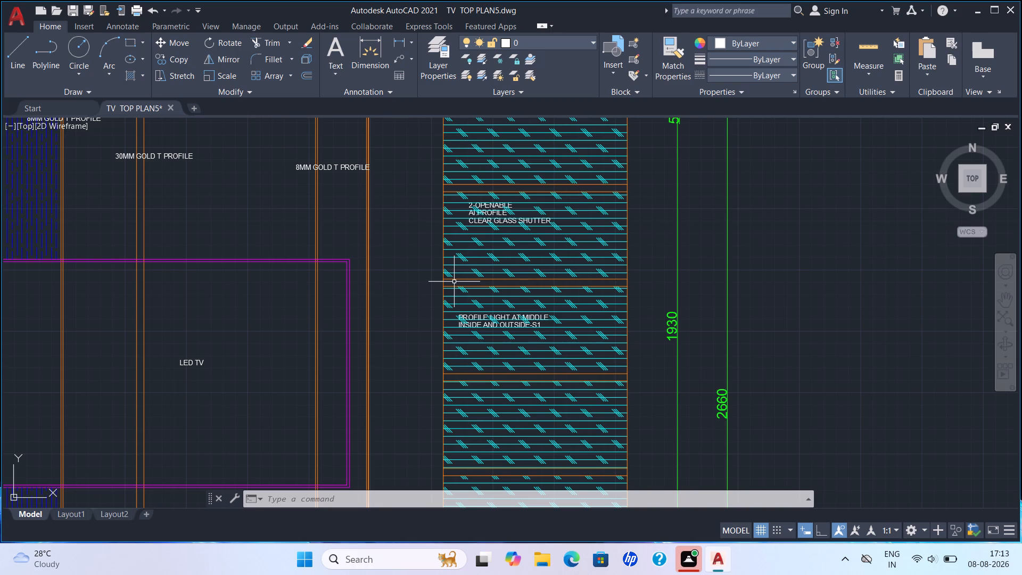
pyautogui.scroll(-2, 459, 259)
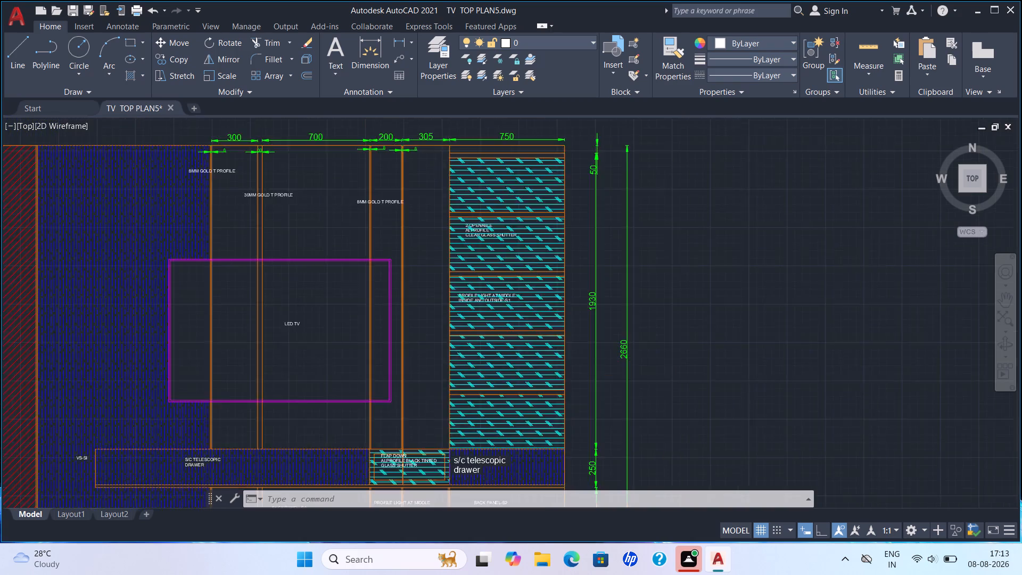
pyautogui.scroll(-1, 435, 393)
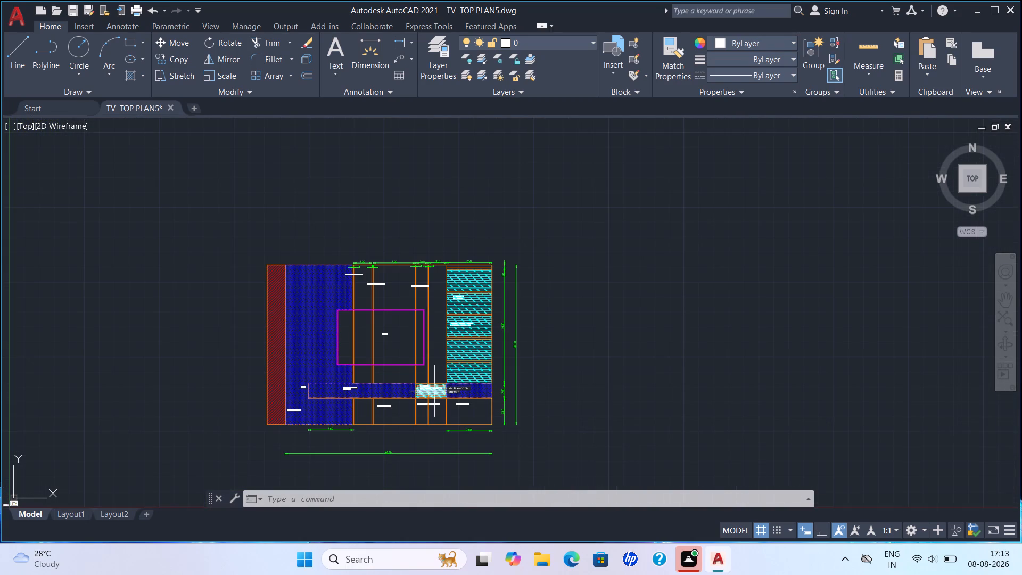
pyautogui.moveTo(427, 380); pyautogui.dragTo(403, 276, button='middle')
pyautogui.scroll(2, 421, 317)
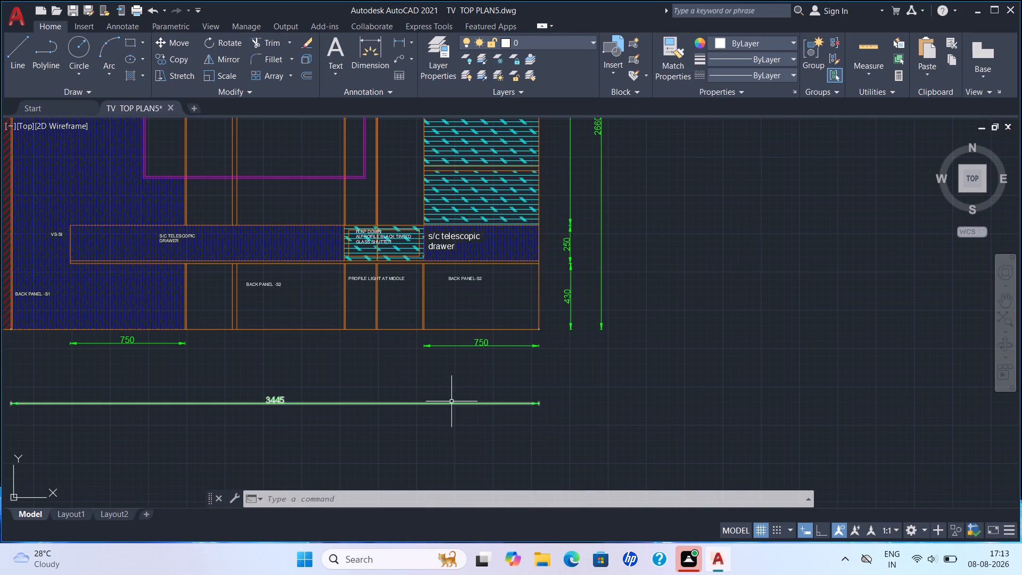
pyautogui.click(451, 404)
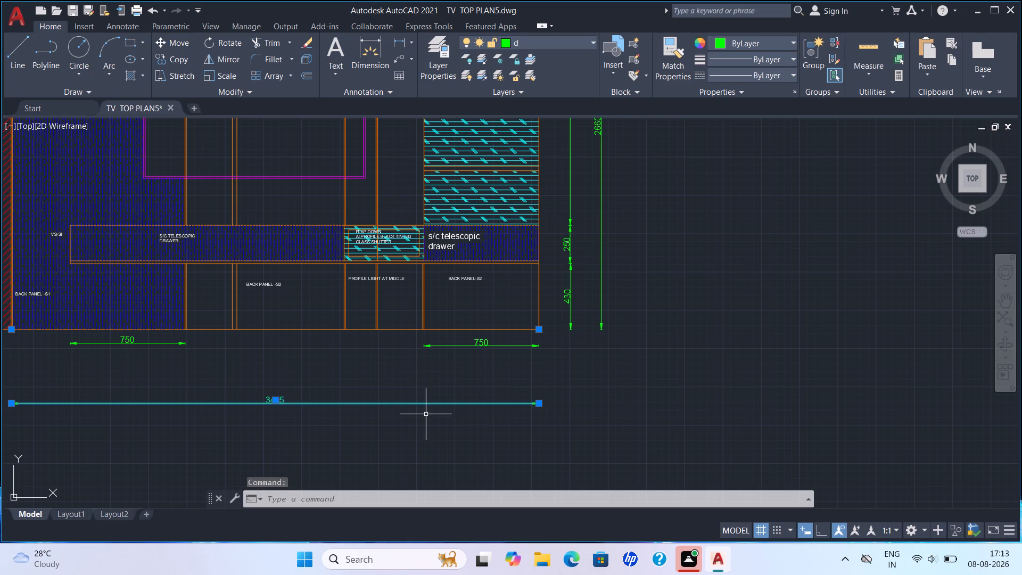
pyautogui.press('m')
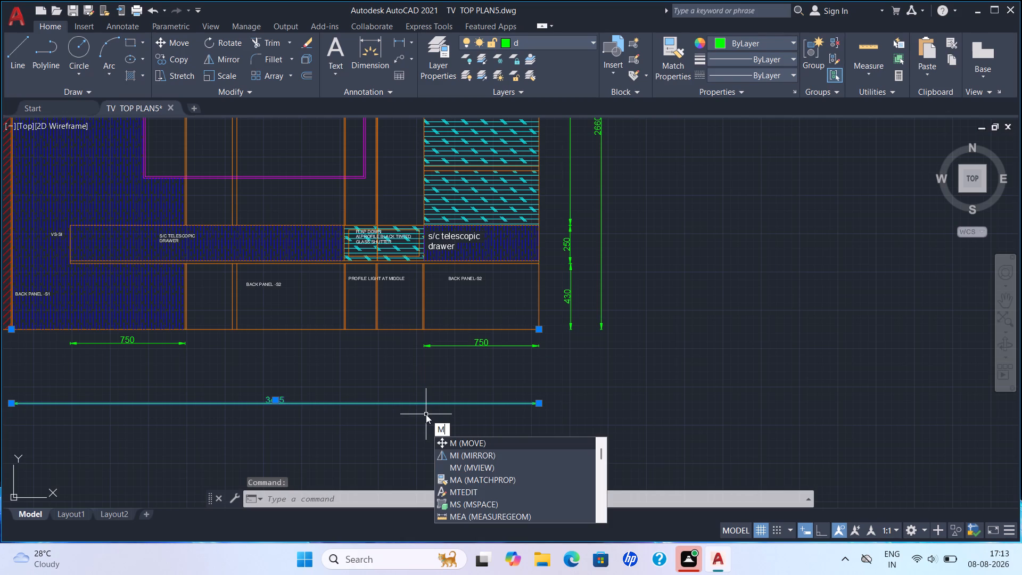
pyautogui.click(504, 439)
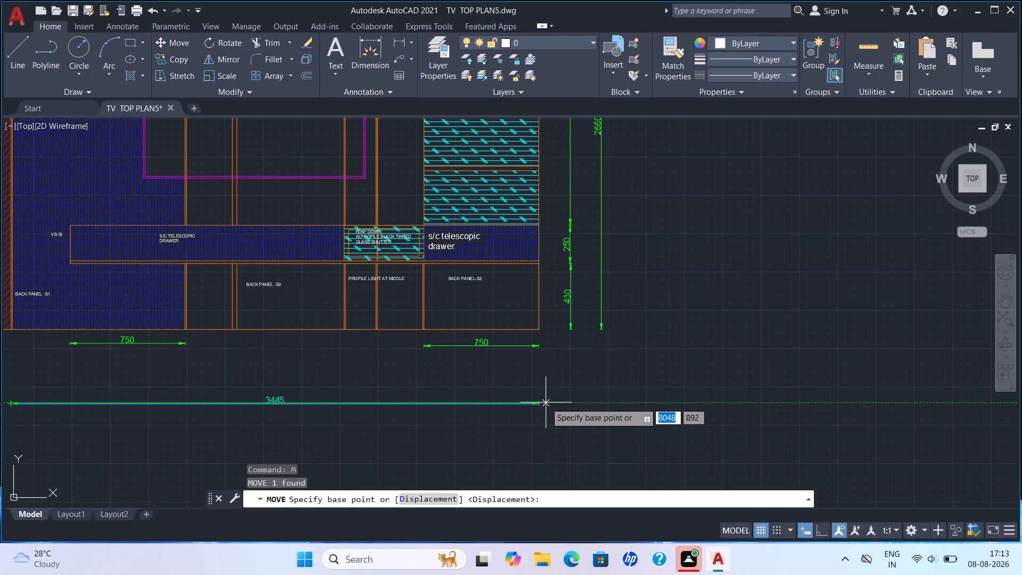
pyautogui.click(542, 402)
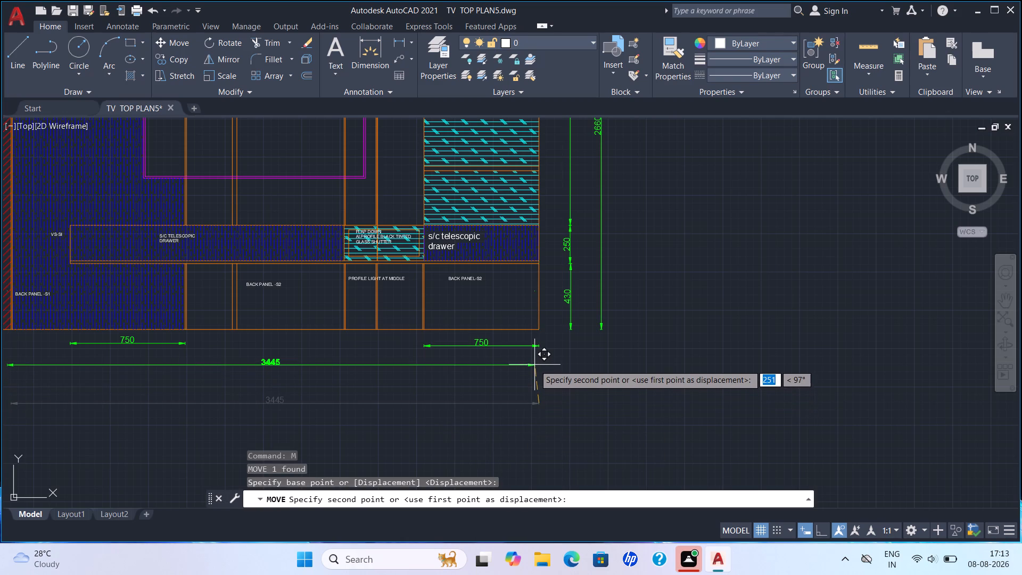
pyautogui.click(535, 364)
# Add the single-line text "S1 FILLER", running vertically, starting in the 50 mm strip above the 750-wide glass shutter unit.
pyautogui.scroll(-1, 687, 350)
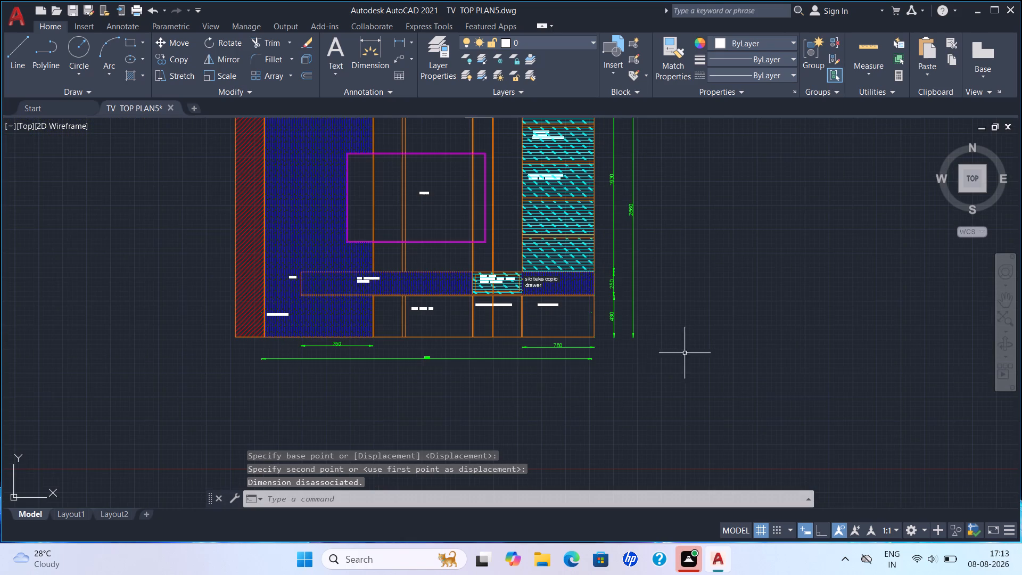
pyautogui.scroll(2, 448, 352)
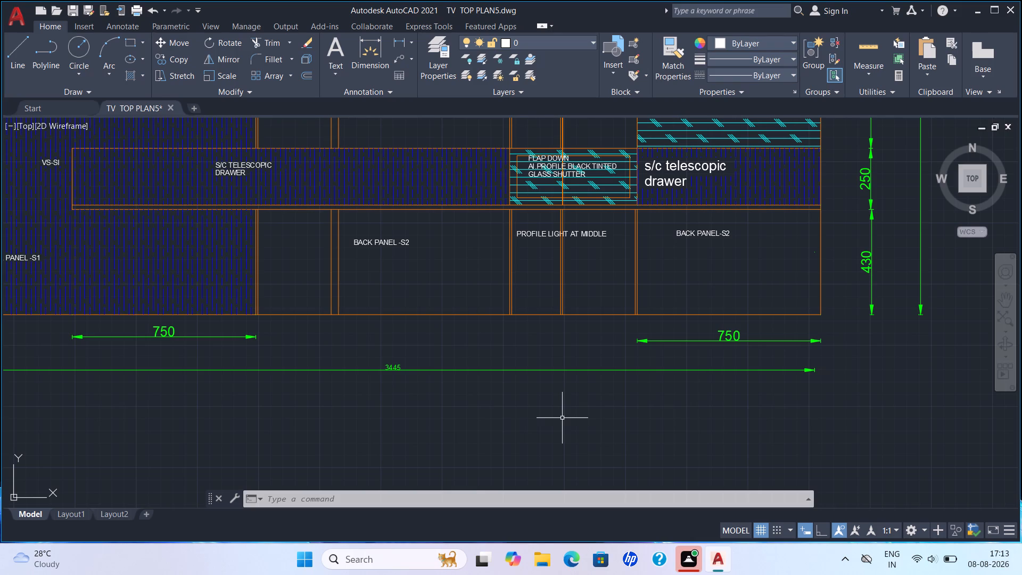
pyautogui.scroll(-1, 637, 372)
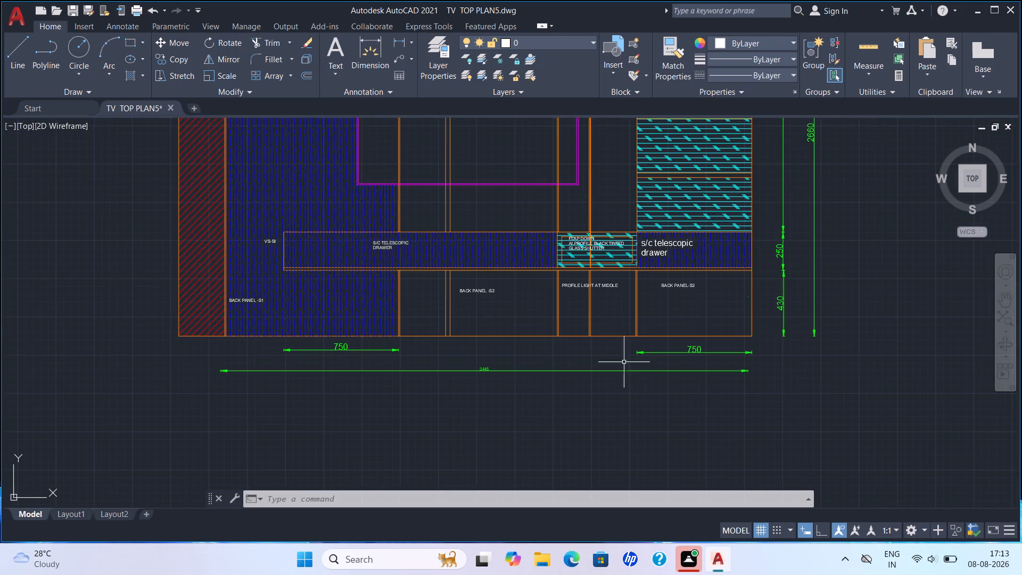
pyautogui.moveTo(632, 241); pyautogui.dragTo(461, 467, button='middle')
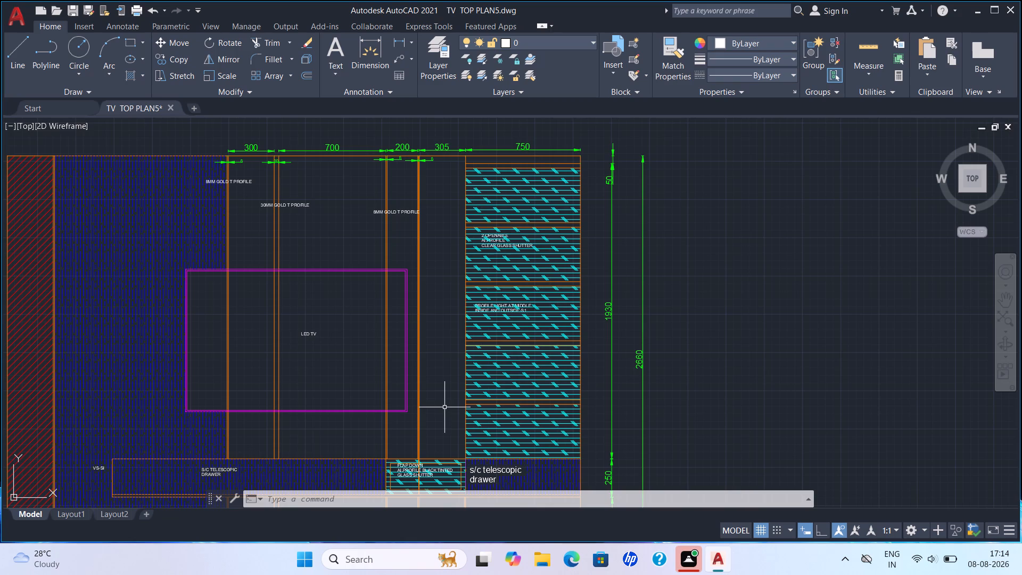
pyautogui.scroll(2, 447, 406)
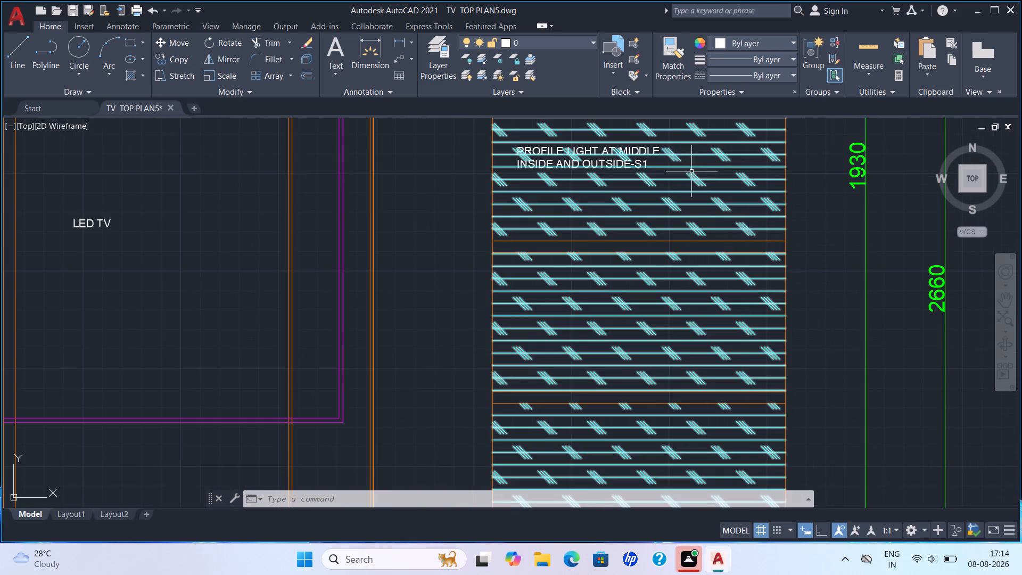
pyautogui.moveTo(682, 181); pyautogui.dragTo(405, 396, button='middle')
pyautogui.moveTo(444, 332); pyautogui.dragTo(368, 474, button='middle')
pyautogui.scroll(-1, 608, 285)
pyautogui.moveTo(606, 292); pyautogui.dragTo(511, 529, button='middle')
pyautogui.scroll(1, 511, 529)
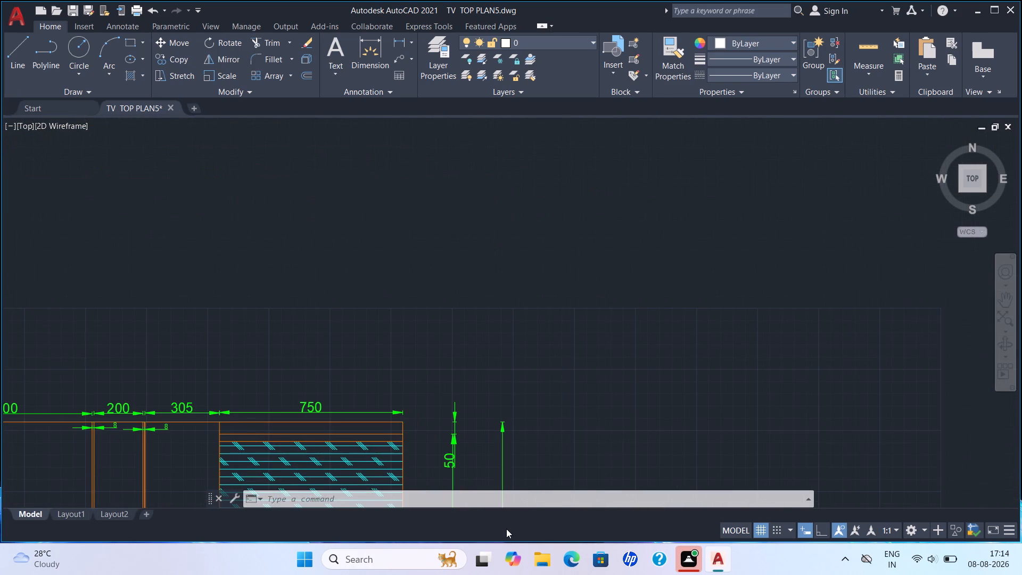
pyautogui.moveTo(414, 393); pyautogui.dragTo(374, 180, button='middle')
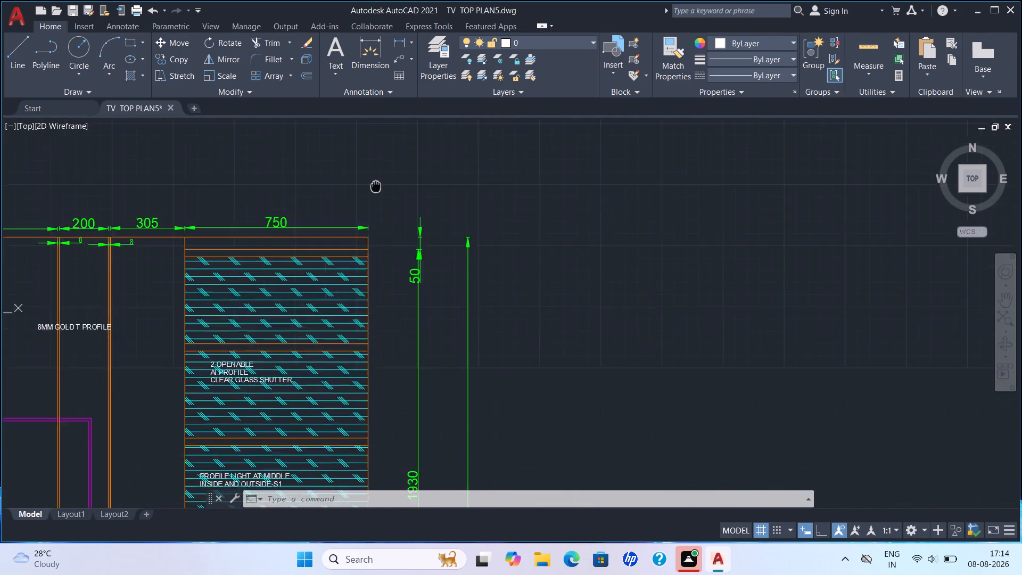
pyautogui.moveTo(374, 180); pyautogui.dragTo(369, 169, button='middle')
pyautogui.scroll(2, 327, 191)
pyautogui.moveTo(335, 204); pyautogui.dragTo(629, 172, button='middle')
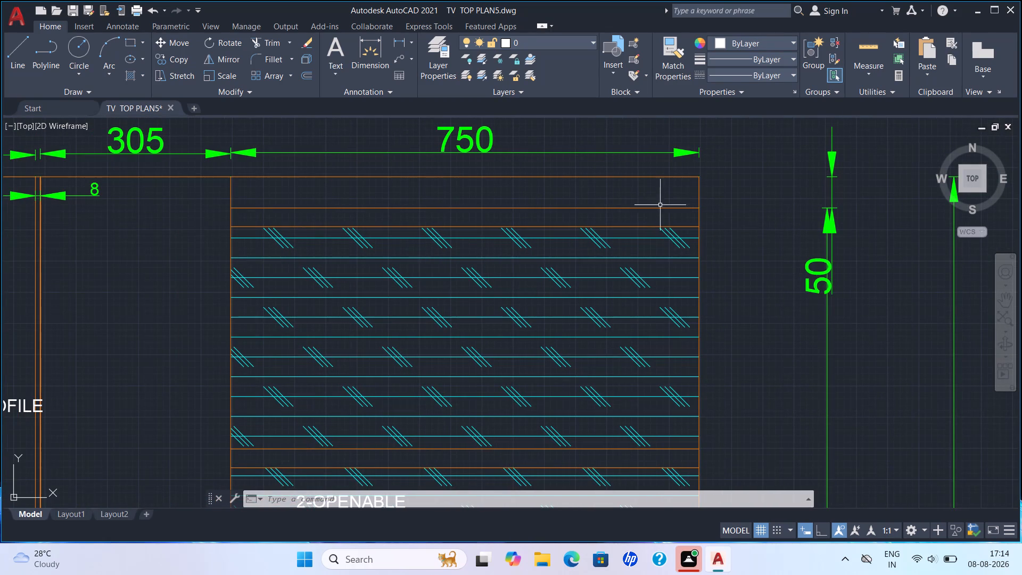
pyautogui.write('DT')
pyautogui.press('Return')
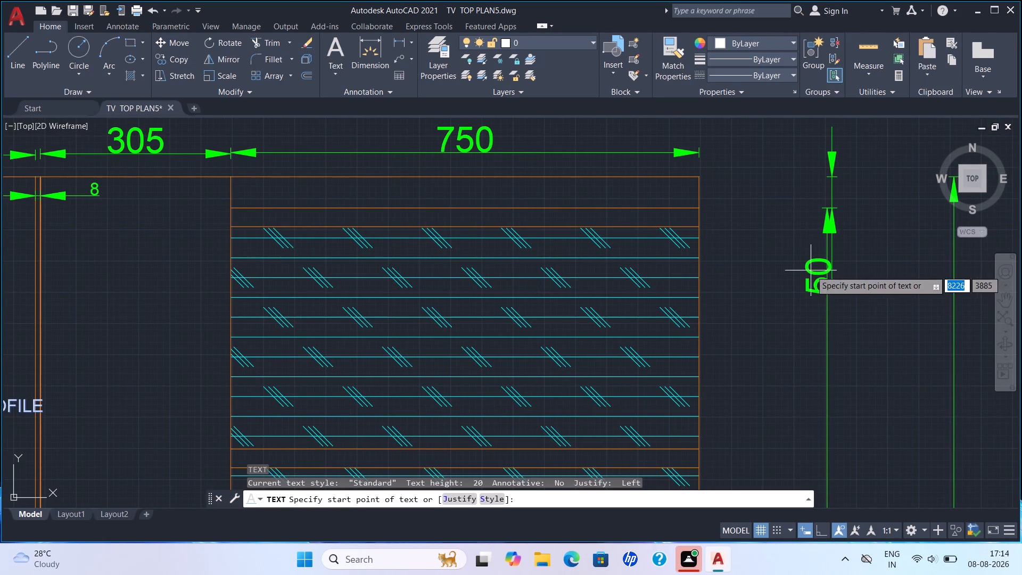
pyautogui.click(268, 191)
pyautogui.click(268, 190)
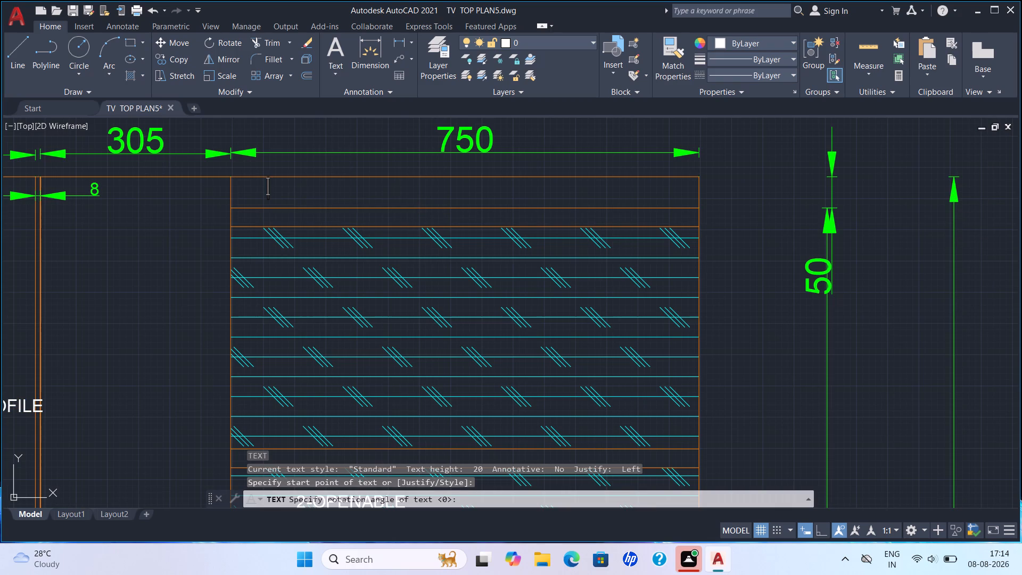
pyautogui.press('s')
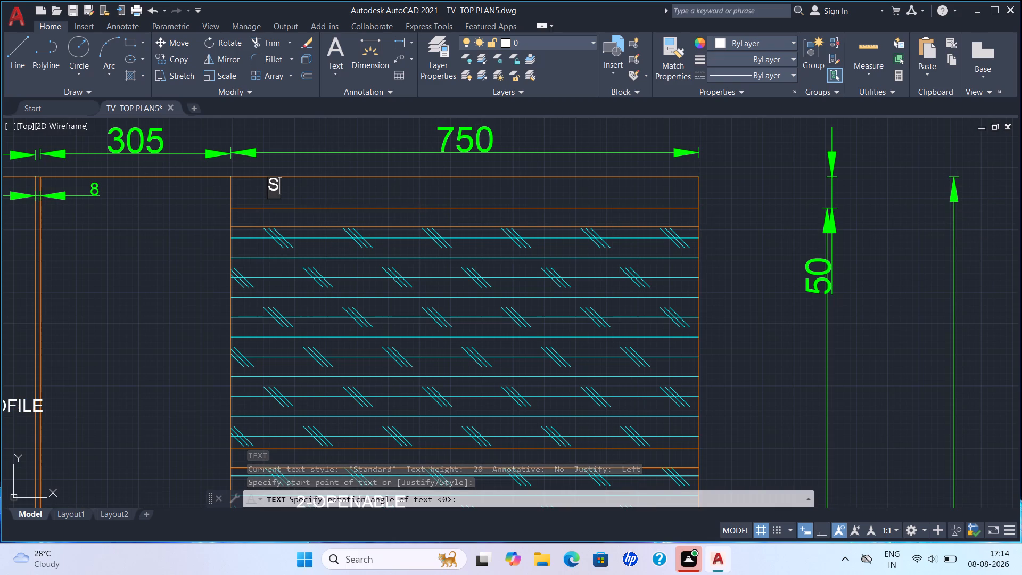
pyautogui.press('1')
pyautogui.press('space')
pyautogui.write('FILLER')
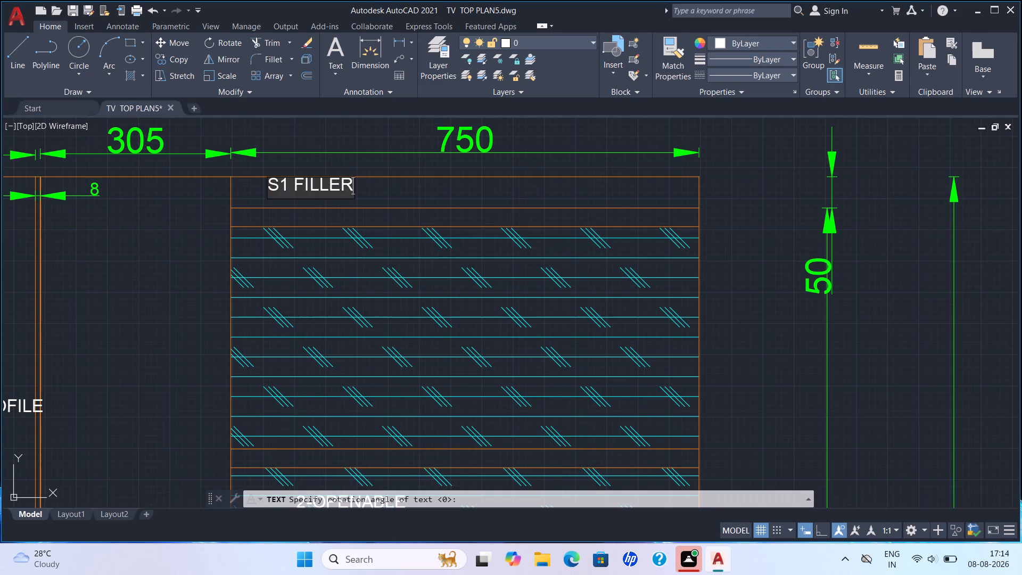
pyautogui.press('Return')
pyautogui.press('Return')
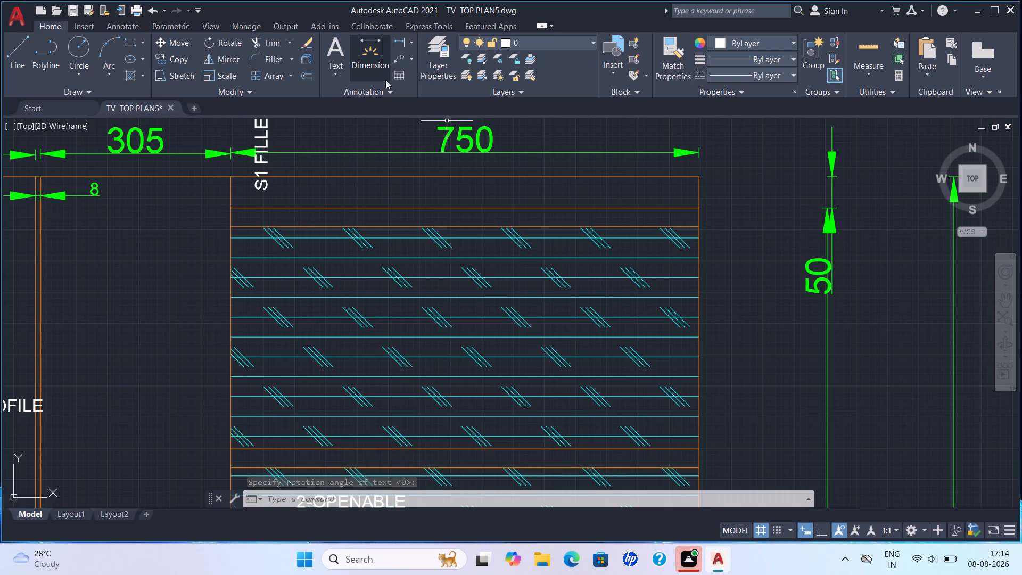
# Rotate the "S1 FILLER" text and the 750 dimension above the glass shutter together by 270°, about the text's start.
pyautogui.click(263, 143)
pyautogui.click(261, 155)
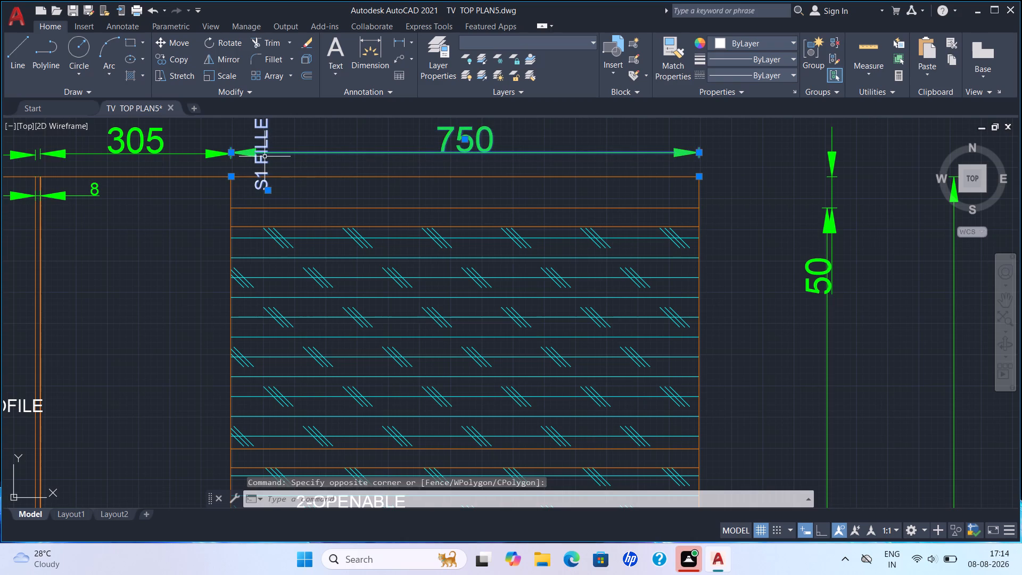
pyautogui.write('RO')
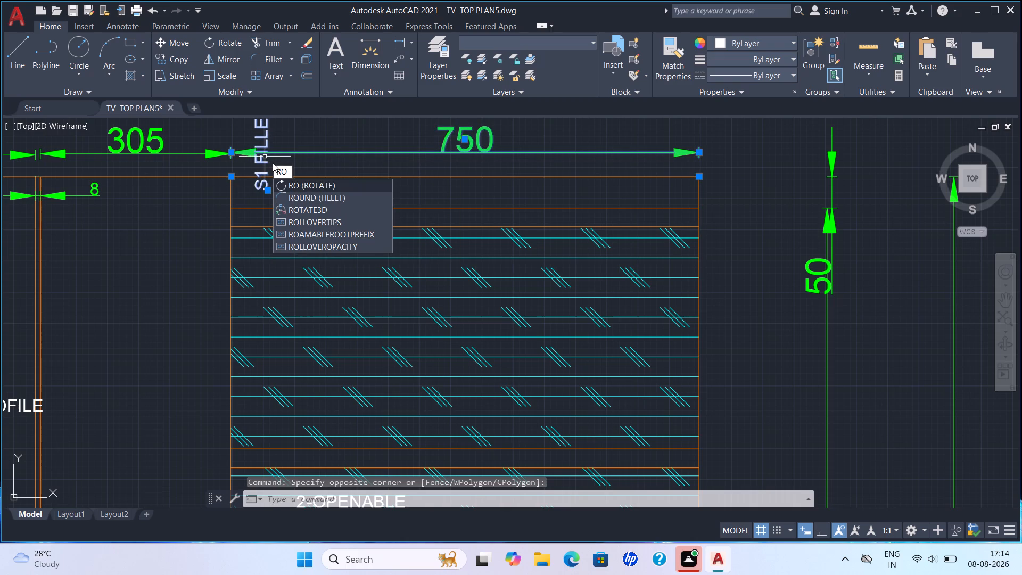
pyautogui.click(333, 187)
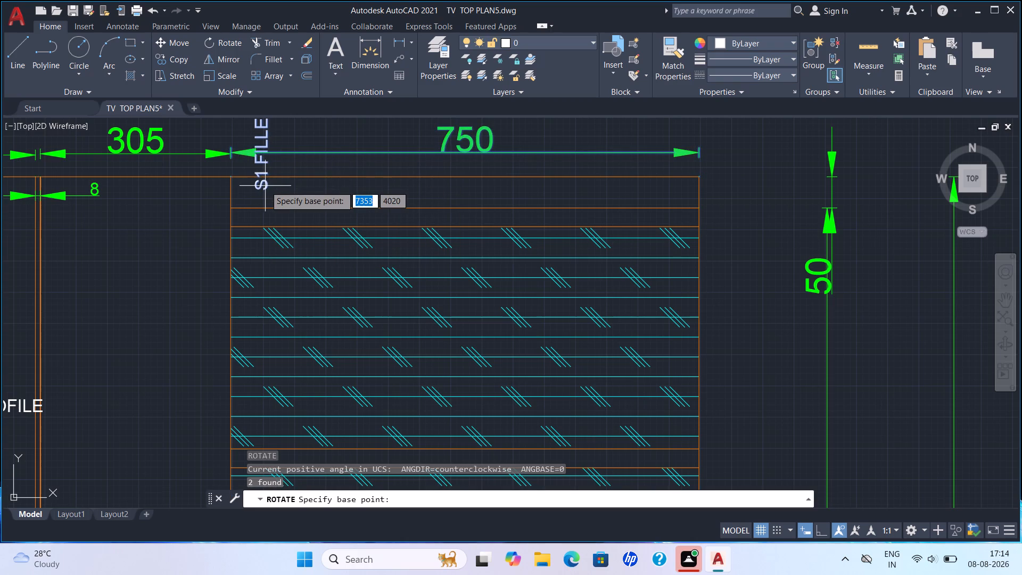
pyautogui.click(256, 185)
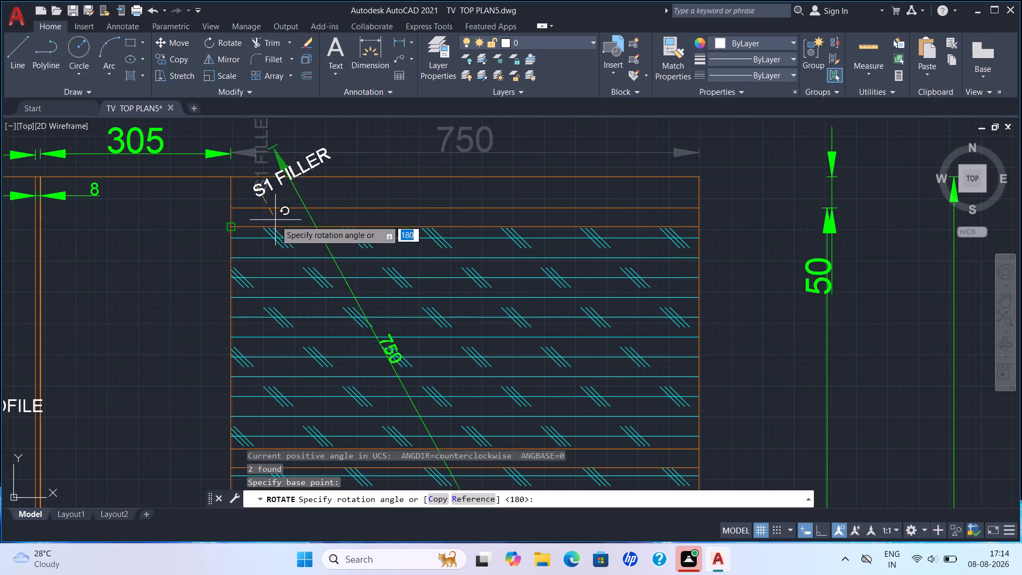
pyautogui.click(248, 253)
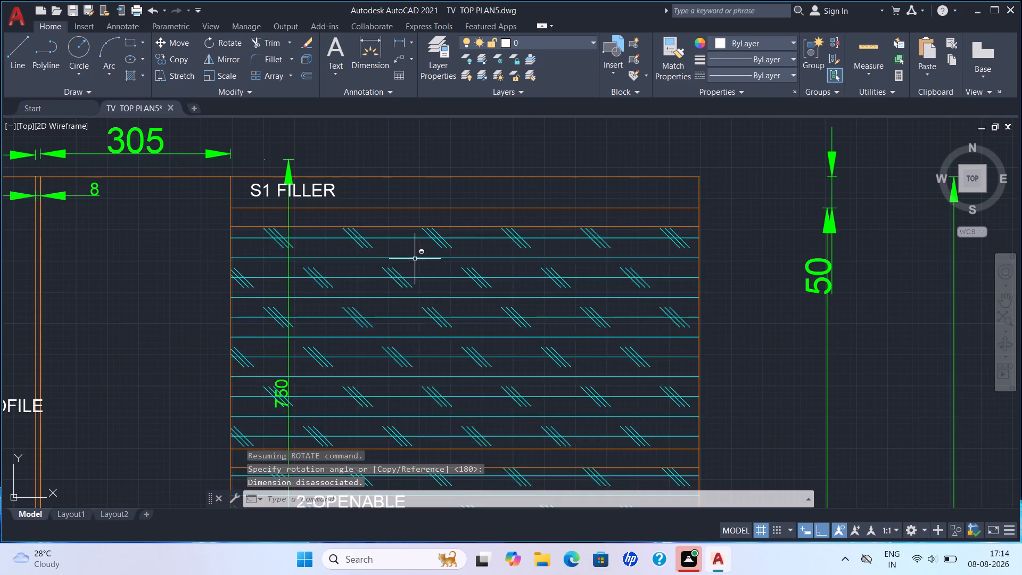
# Move the "S1 FILLER" text about 350 mm horizontally to the right within the filler strip, clear of the vertical 750 dimension.
pyautogui.scroll(-1, 414, 257)
pyautogui.scroll(2, 344, 220)
pyautogui.click(349, 212)
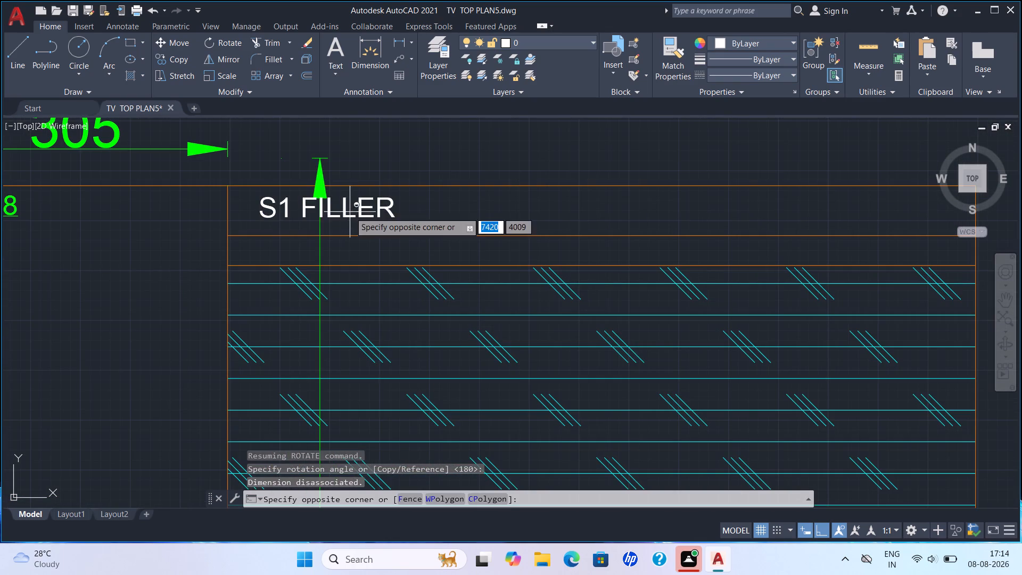
pyautogui.click(322, 209)
pyautogui.press('m')
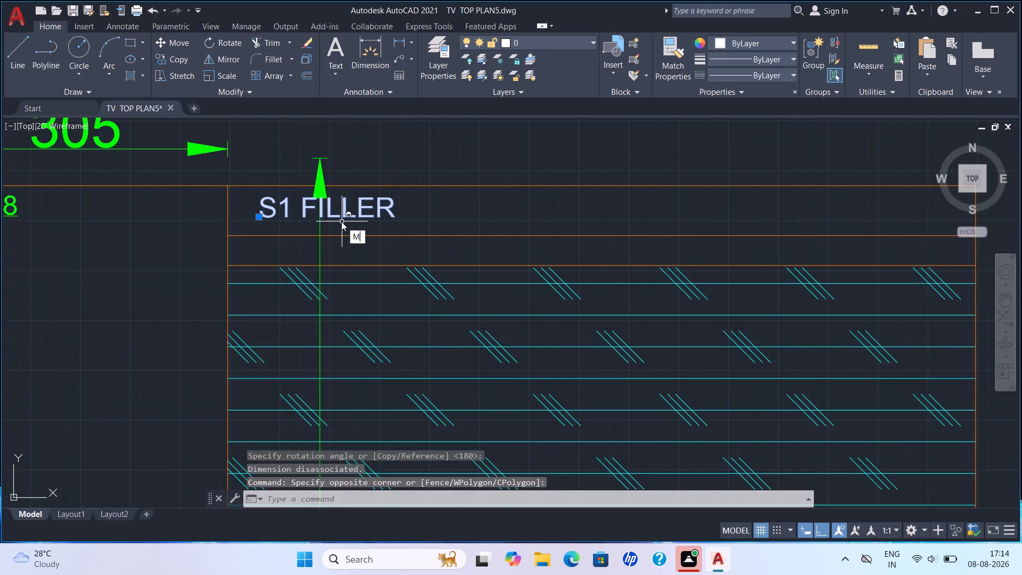
pyautogui.press('Return')
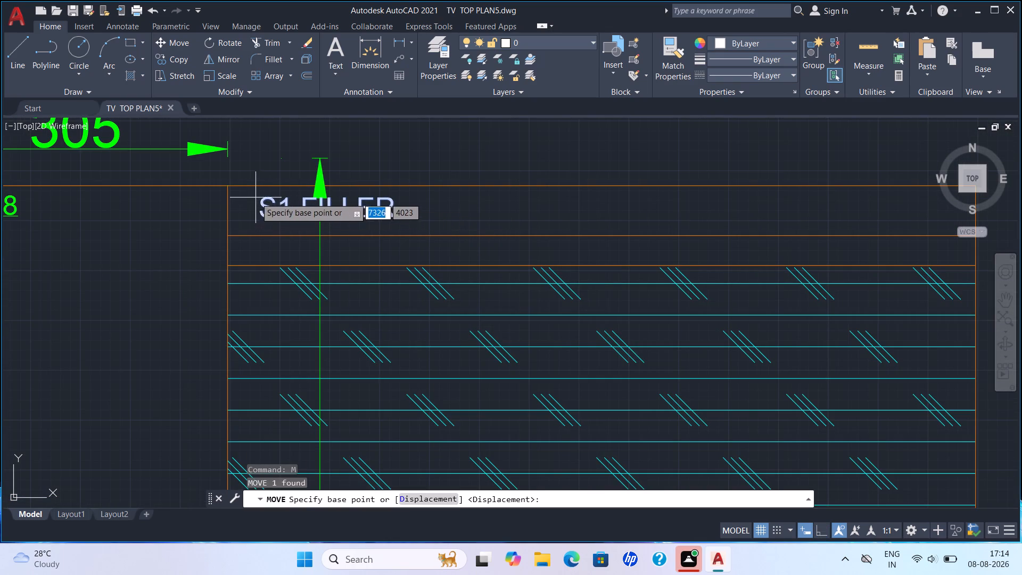
pyautogui.click(262, 198)
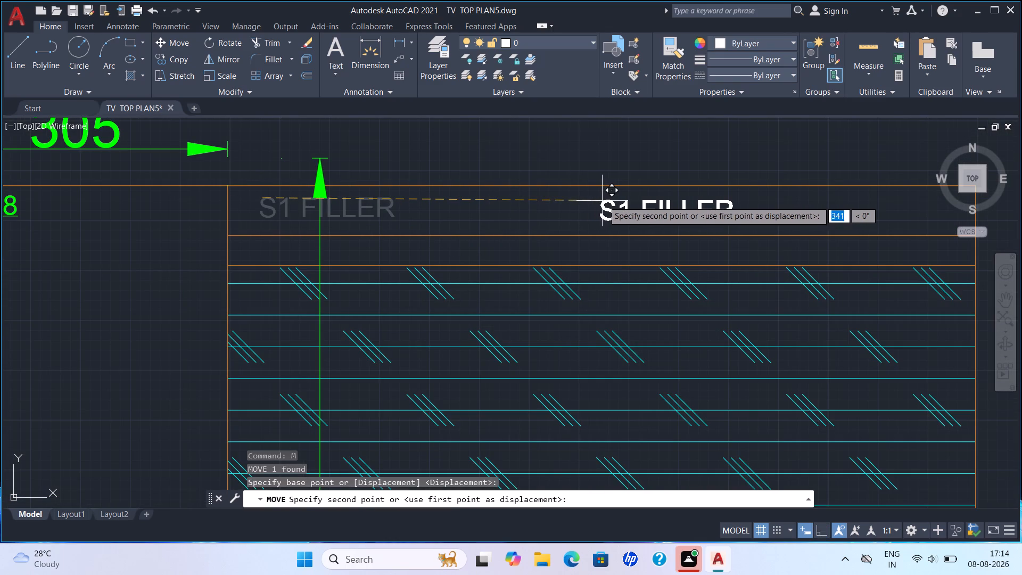
pyautogui.click(615, 201)
# Review the whole TV unit elevation, checking its labels and dimensions from the filler down to the drawers and back panels.
pyautogui.scroll(-2, 803, 221)
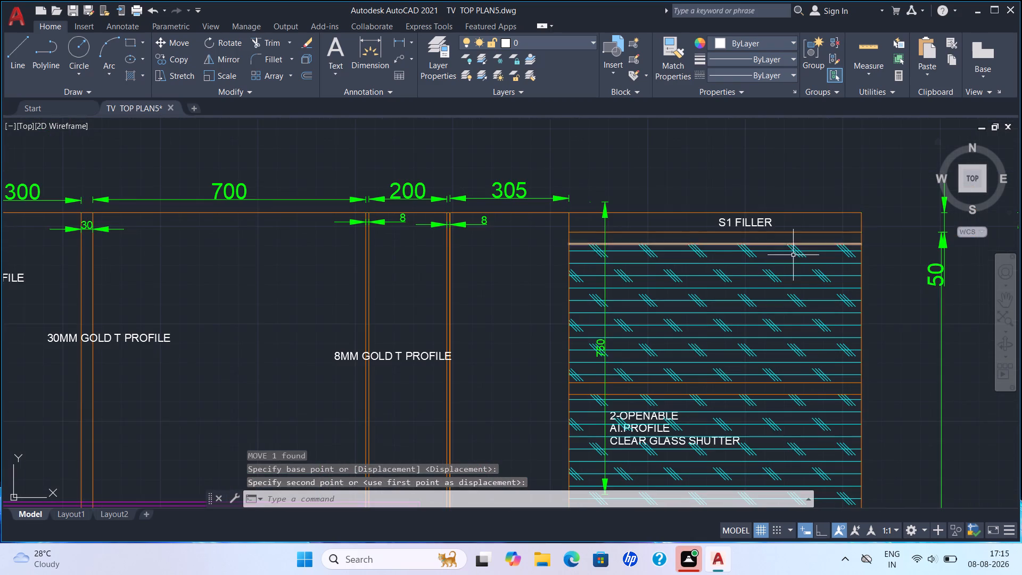
pyautogui.moveTo(772, 267); pyautogui.dragTo(399, 309, button='middle')
pyautogui.scroll(-1, 612, 357)
pyautogui.moveTo(616, 328); pyautogui.dragTo(636, 258, button='middle')
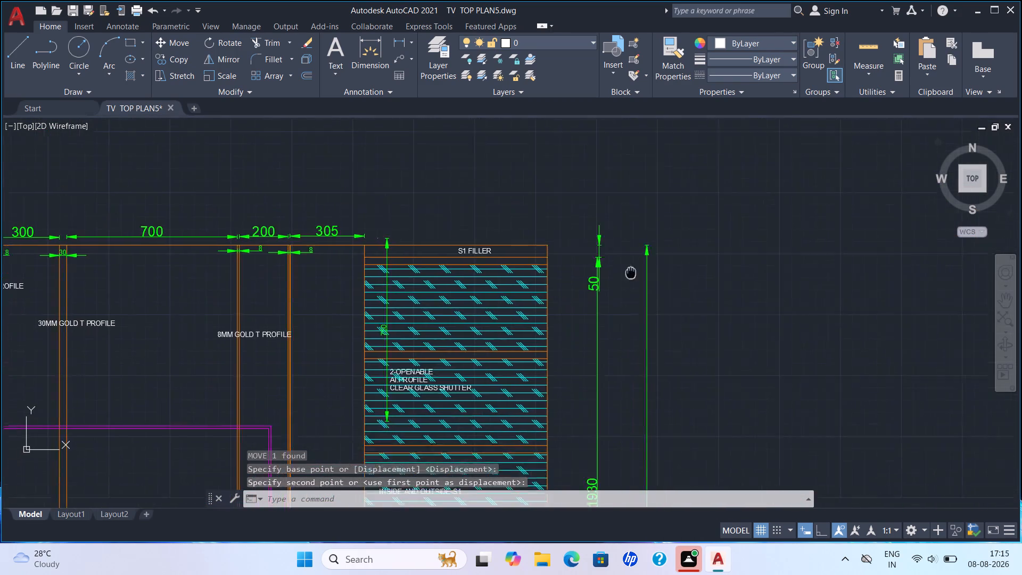
pyautogui.moveTo(636, 258); pyautogui.dragTo(686, 93, button='middle')
pyautogui.scroll(-3, 621, 253)
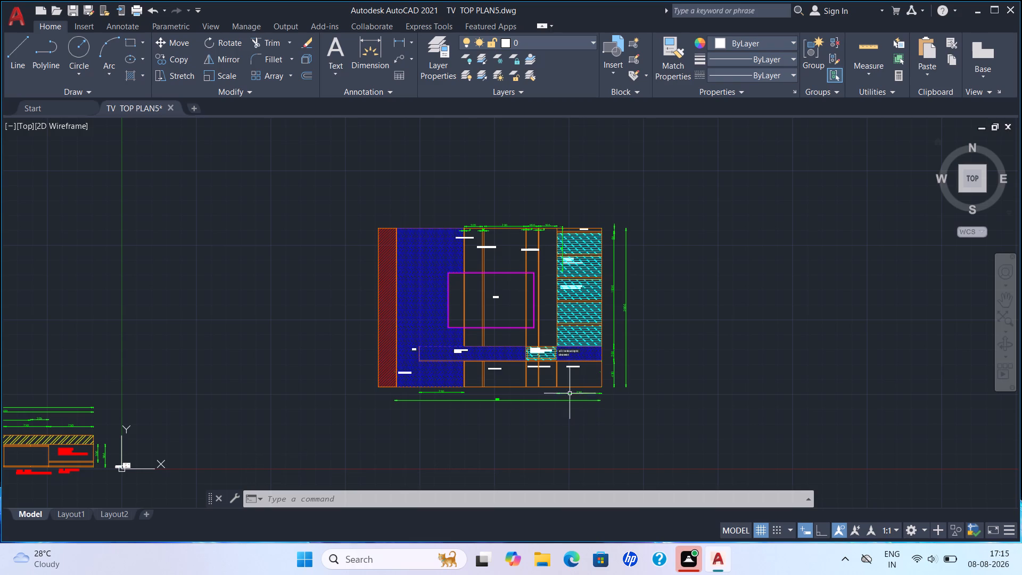
pyautogui.scroll(-1, 554, 381)
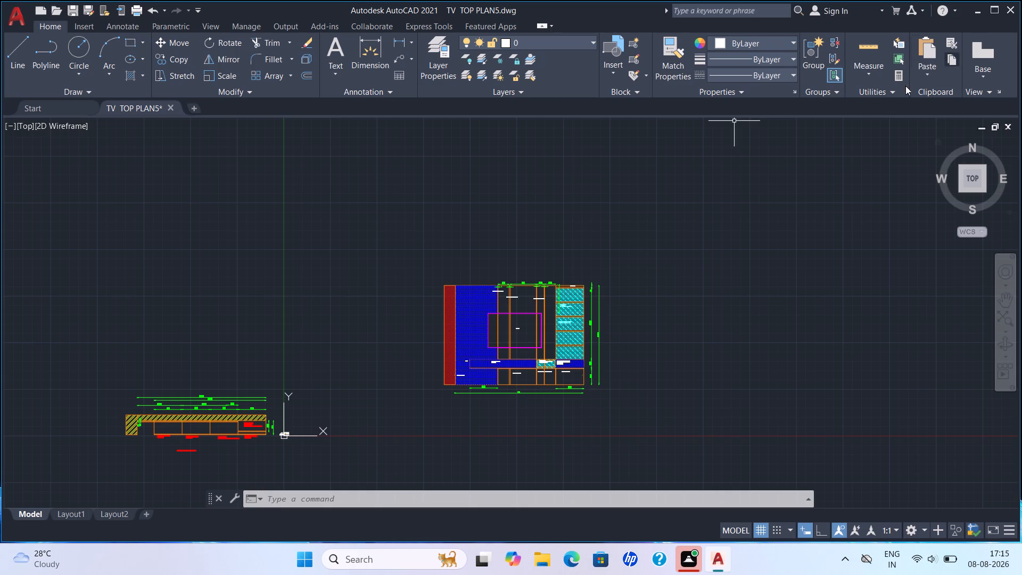
pyautogui.scroll(4, 527, 358)
pyautogui.scroll(-1, 849, 308)
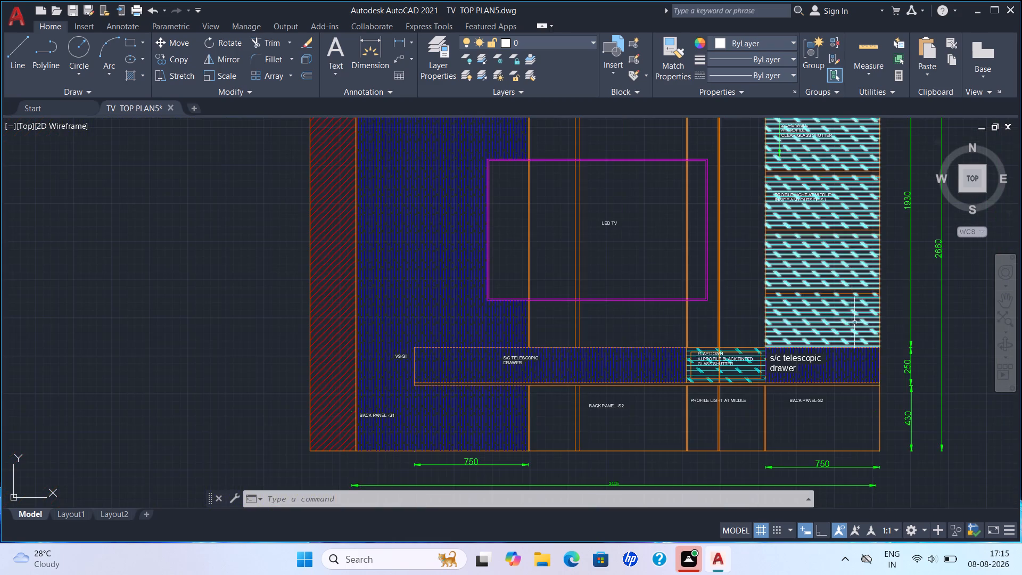
pyautogui.scroll(-1, 849, 303)
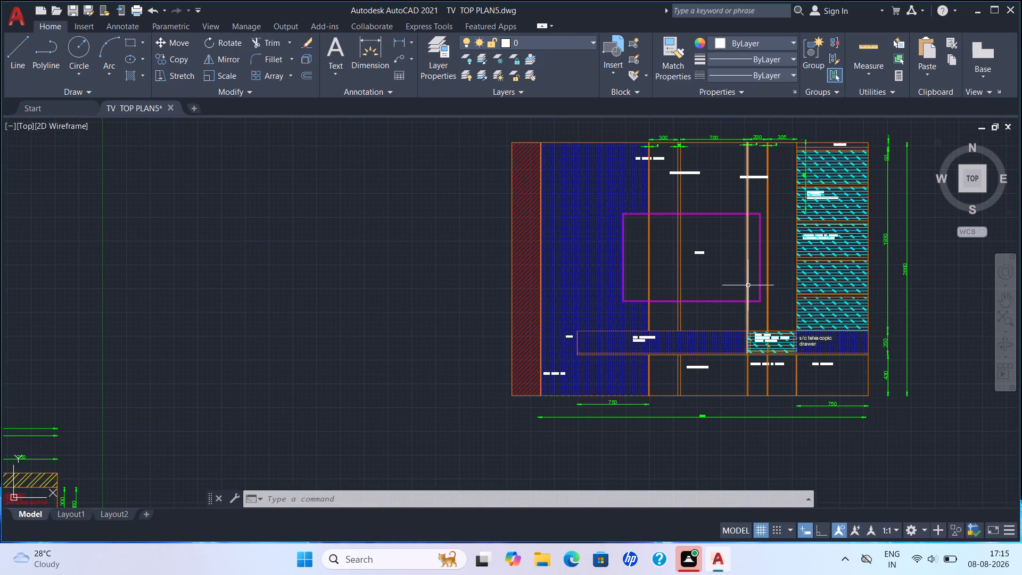
pyautogui.scroll(1, 739, 265)
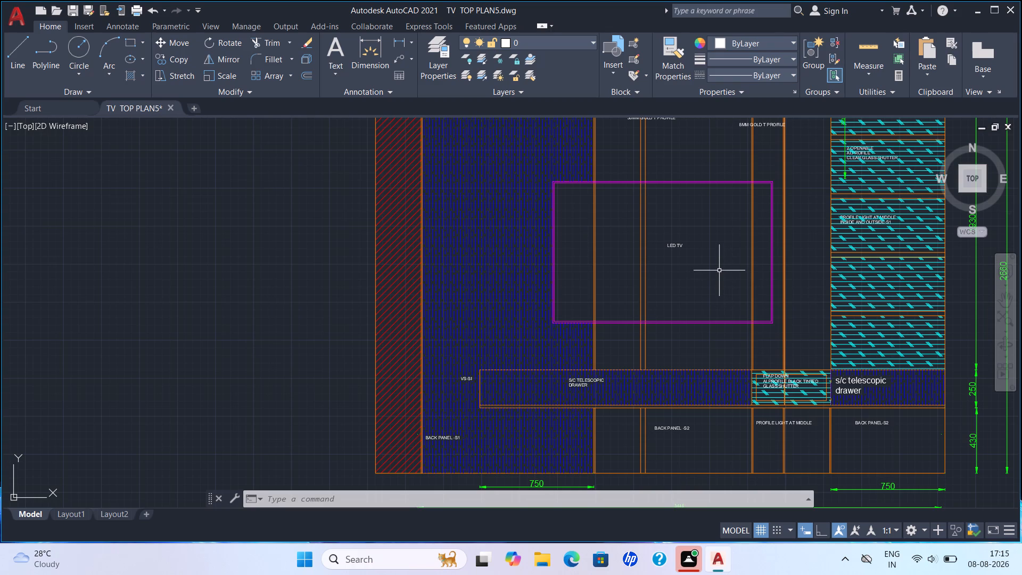
pyautogui.scroll(-1, 719, 270)
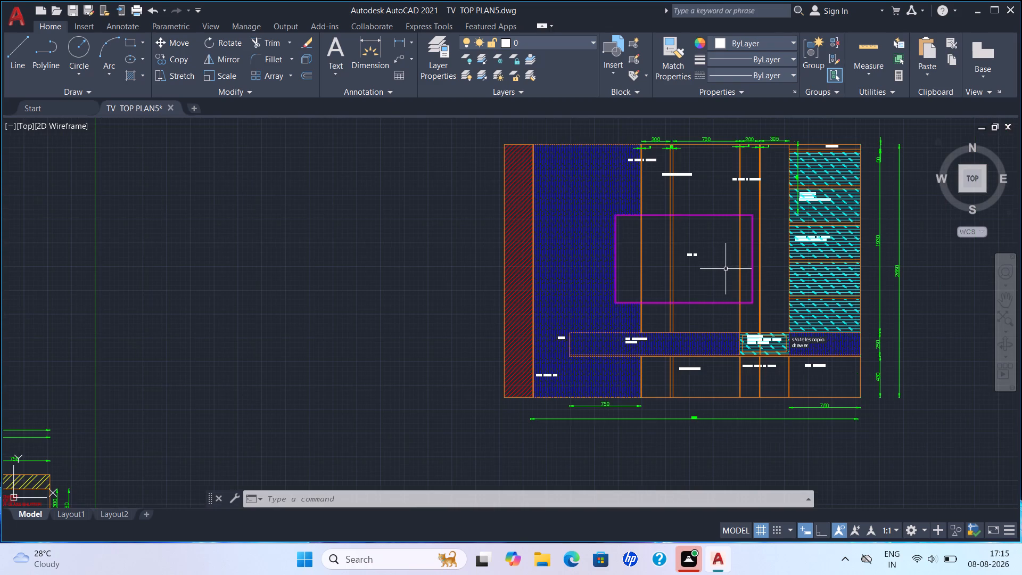
pyautogui.scroll(-1, 726, 269)
pyautogui.scroll(1, 726, 268)
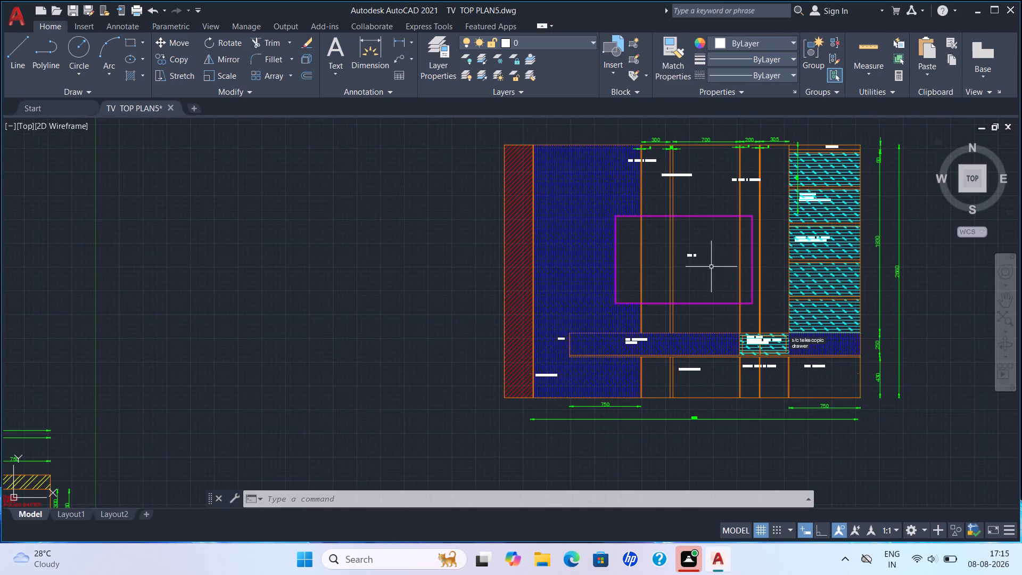
pyautogui.scroll(2, 708, 277)
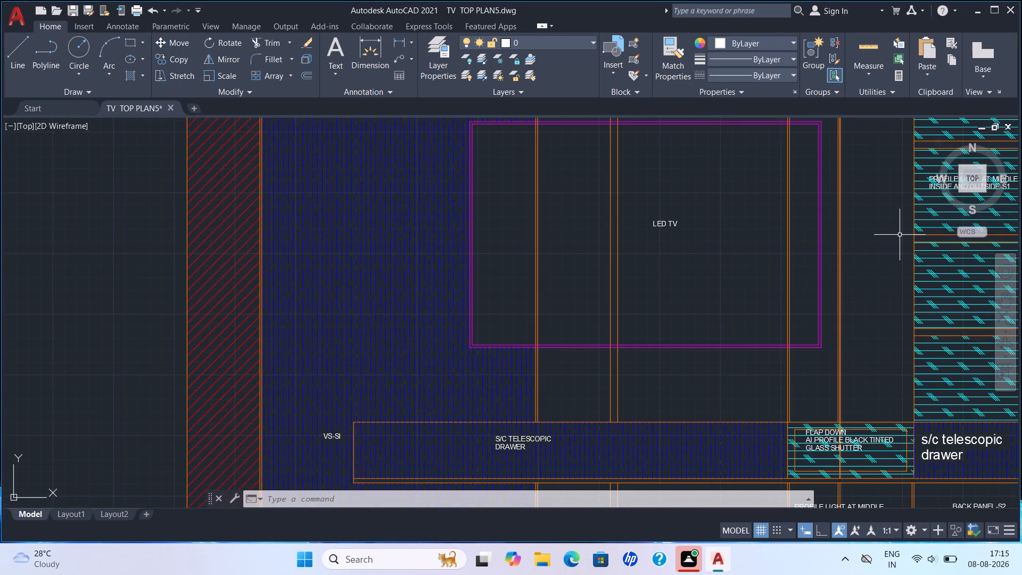
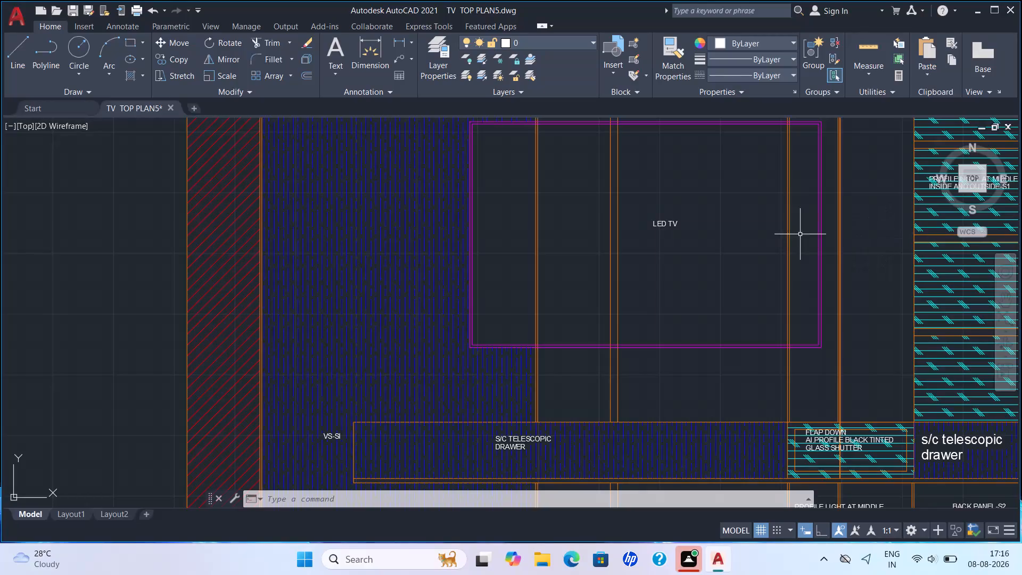
# Examine the living TV unit top plan, checking its drawer and shutter labels, dimensions and title.
pyautogui.scroll(-3, 799, 234)
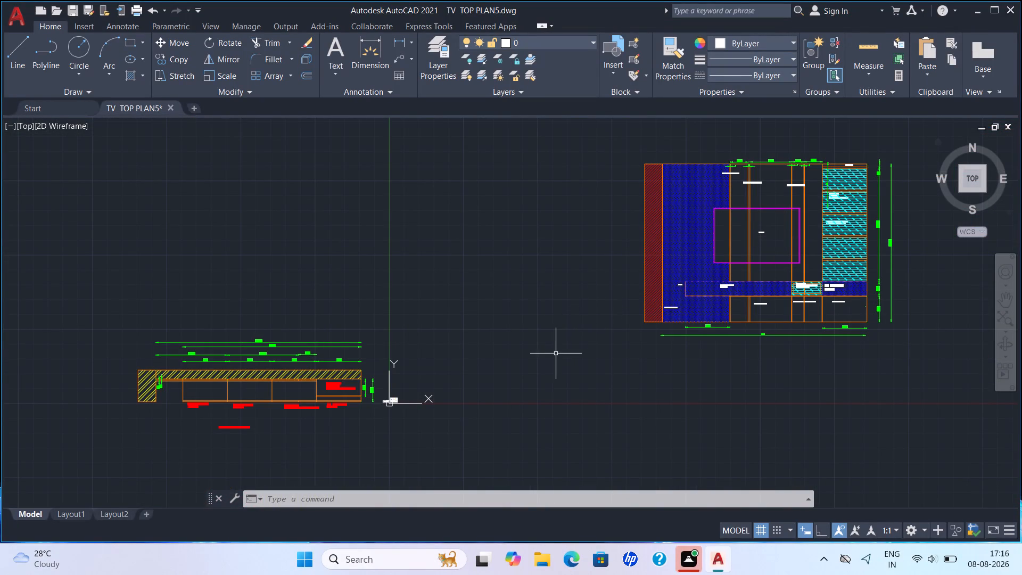
pyautogui.scroll(3, 209, 438)
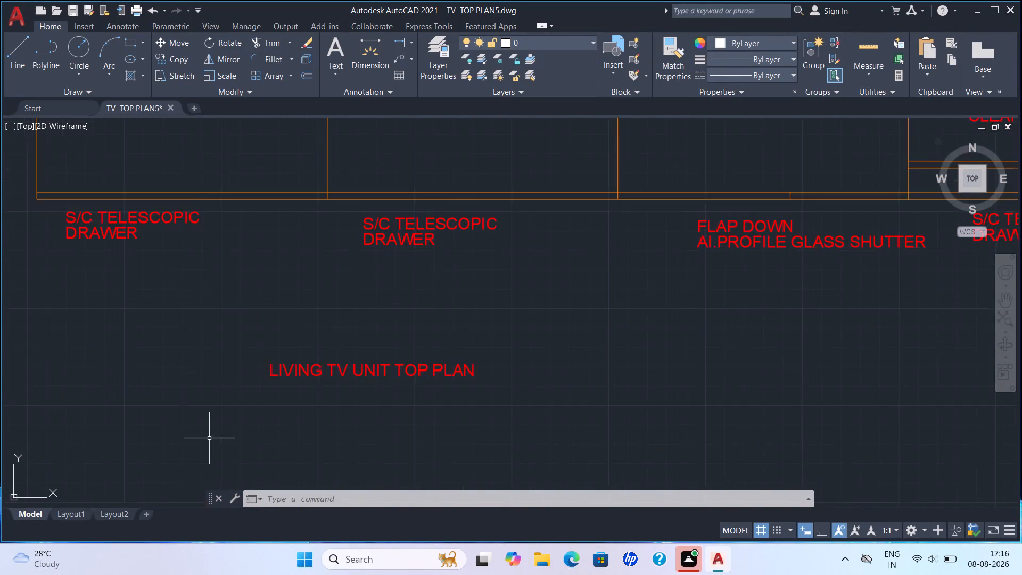
pyautogui.scroll(2, 209, 438)
pyautogui.scroll(-1, 436, 285)
pyautogui.moveTo(443, 293); pyautogui.dragTo(332, 401, button='middle')
pyautogui.scroll(-1, 329, 402)
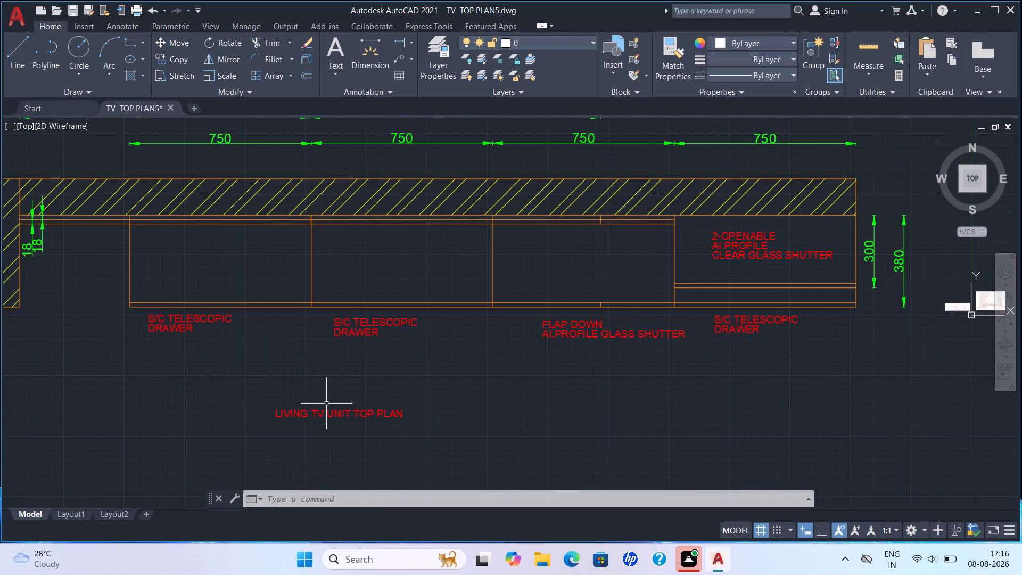
pyautogui.scroll(-1, 325, 399)
pyautogui.scroll(-1, 578, 311)
pyautogui.moveTo(578, 312); pyautogui.dragTo(424, 355, button='middle')
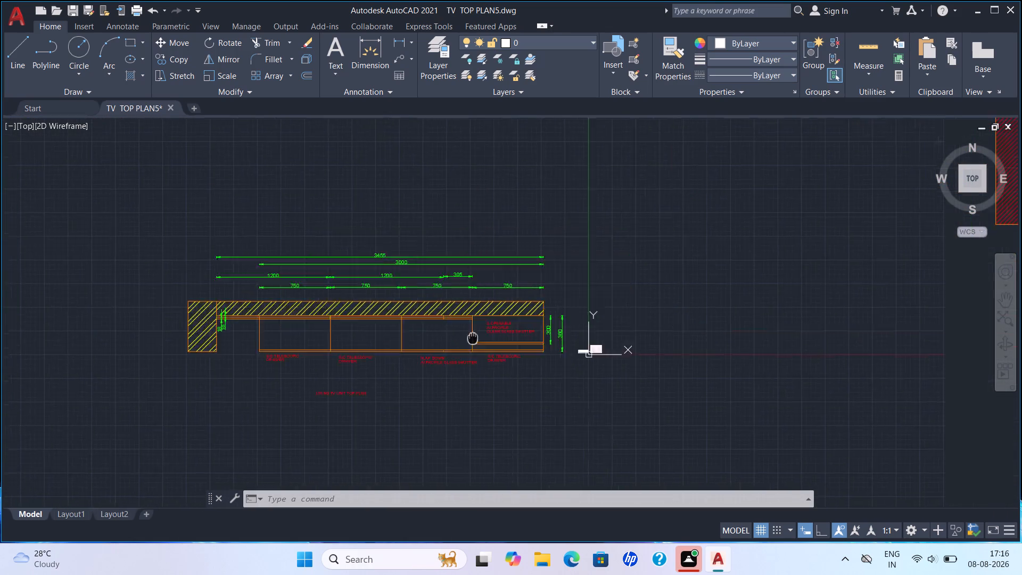
pyautogui.moveTo(424, 355); pyautogui.dragTo(263, 397, button='middle')
# Review the TV unit elevation, checking its profile, filler, shutter, drawer and back panel labels and its dimensions.
pyautogui.scroll(-1, 655, 282)
pyautogui.moveTo(644, 291); pyautogui.dragTo(343, 377, button='middle')
pyautogui.scroll(1, 600, 295)
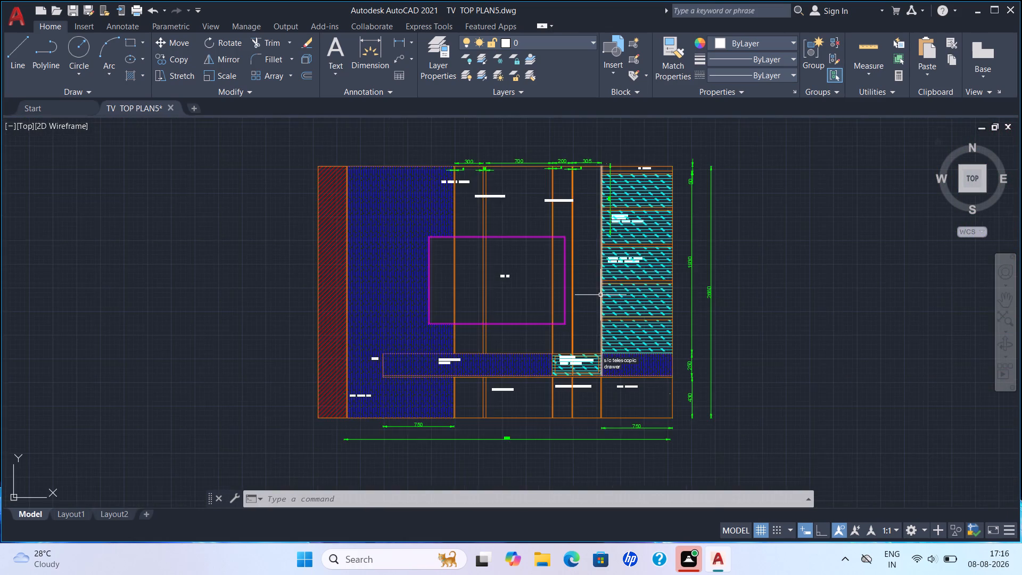
pyautogui.scroll(1, 600, 295)
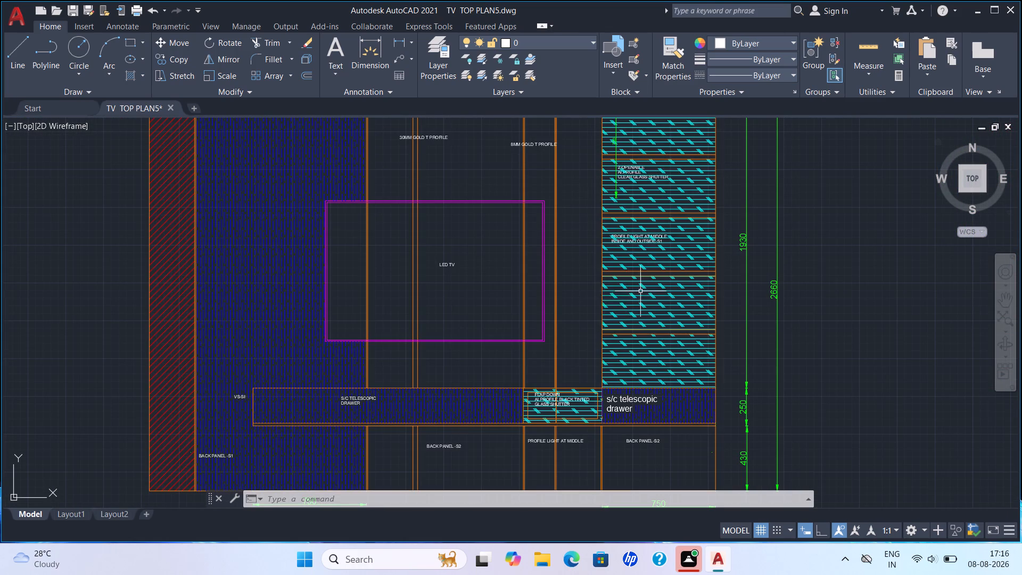
pyautogui.scroll(-1, 556, 312)
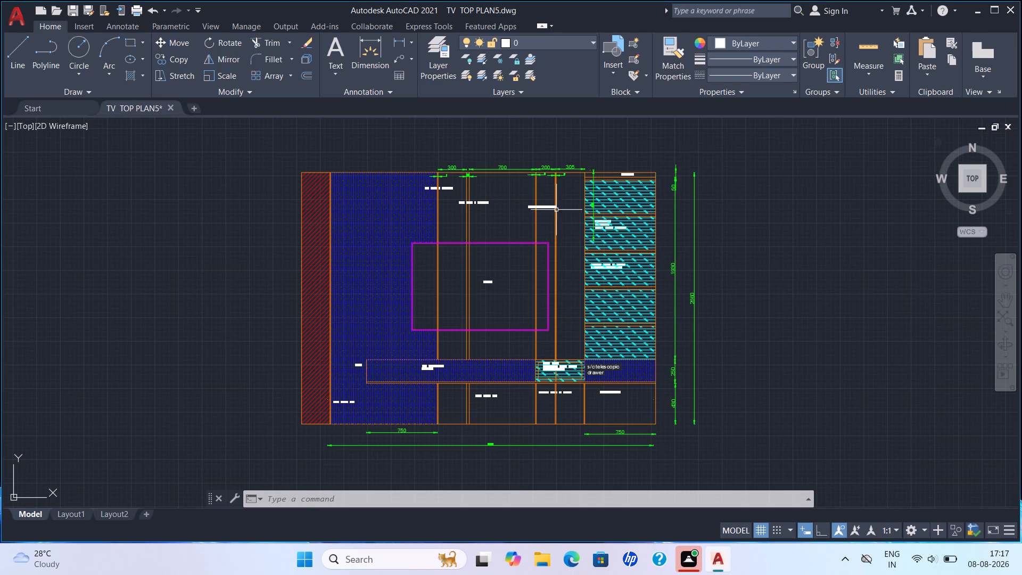
pyautogui.scroll(1, 549, 229)
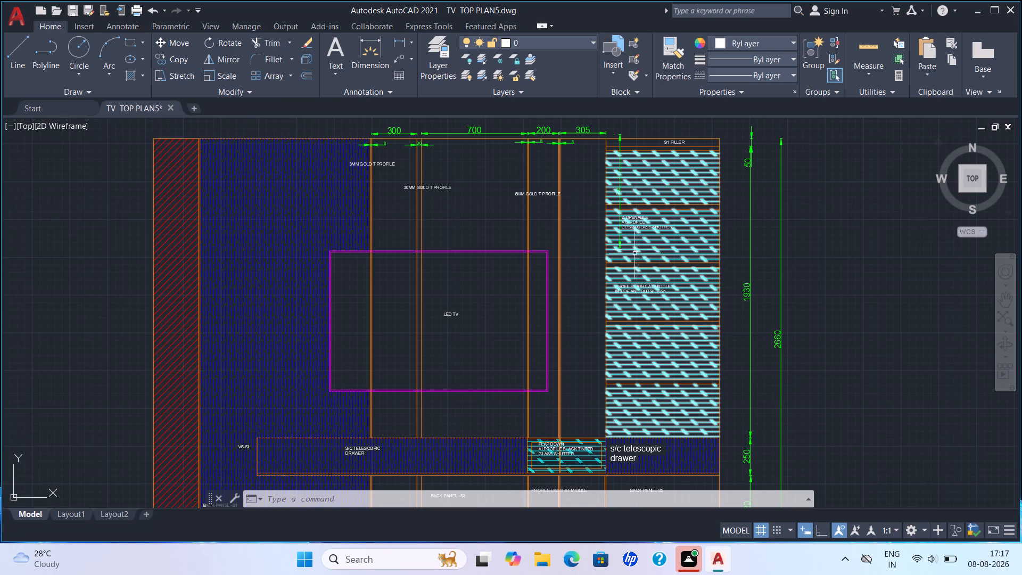
pyautogui.scroll(-2, 627, 261)
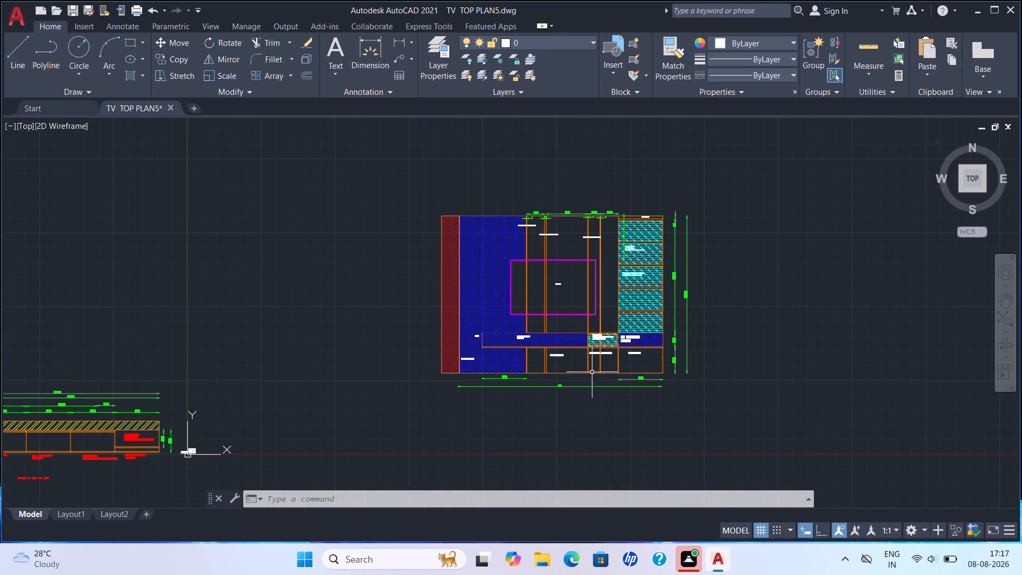
pyautogui.scroll(2, 588, 405)
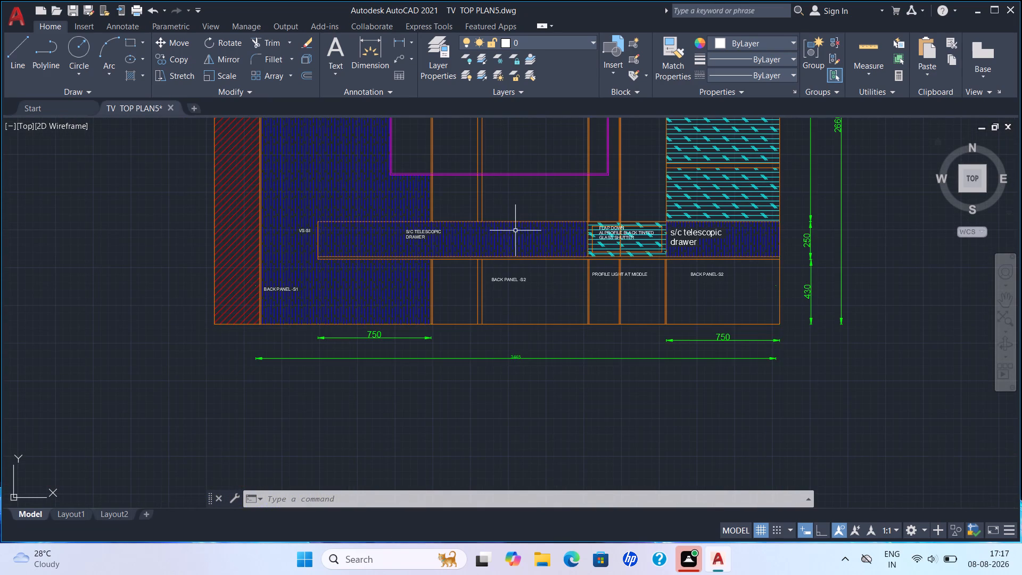
pyautogui.scroll(-1, 471, 355)
pyautogui.moveTo(520, 265); pyautogui.dragTo(528, 317, button='middle')
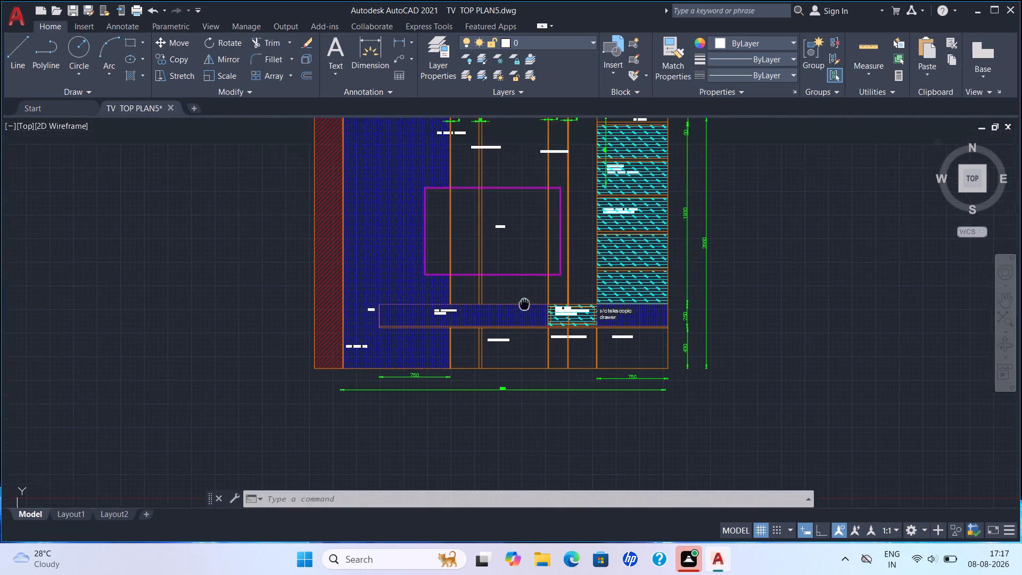
pyautogui.moveTo(528, 317); pyautogui.dragTo(600, 367, button='middle')
# Examine the reference image of the TV unit elevation beside the origin, comparing its labels and dimensions with the drawn version.
pyautogui.scroll(-1, 619, 364)
pyautogui.moveTo(402, 412); pyautogui.dragTo(680, 260, button='middle')
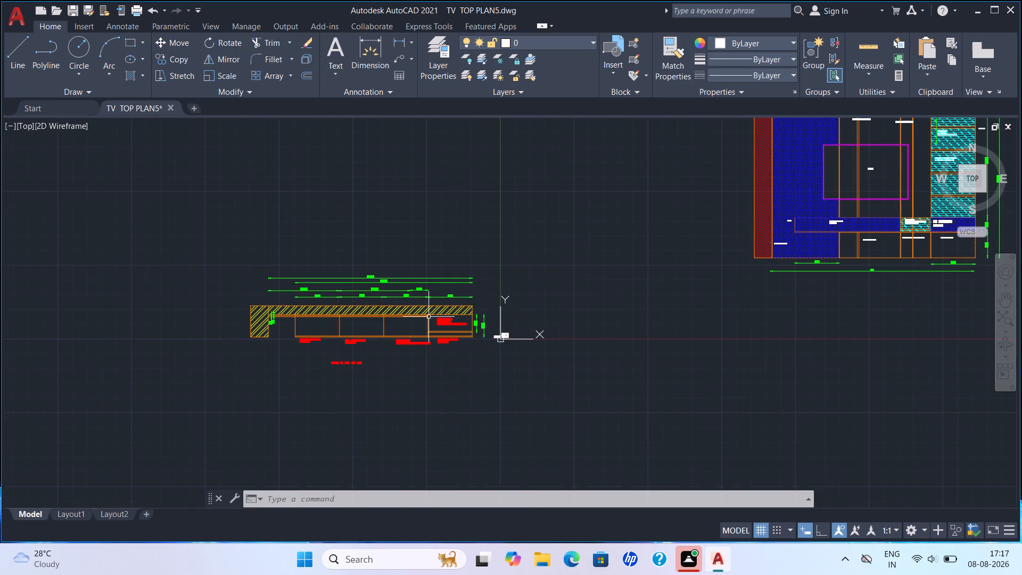
pyautogui.scroll(3, 421, 321)
pyautogui.scroll(-1, 502, 319)
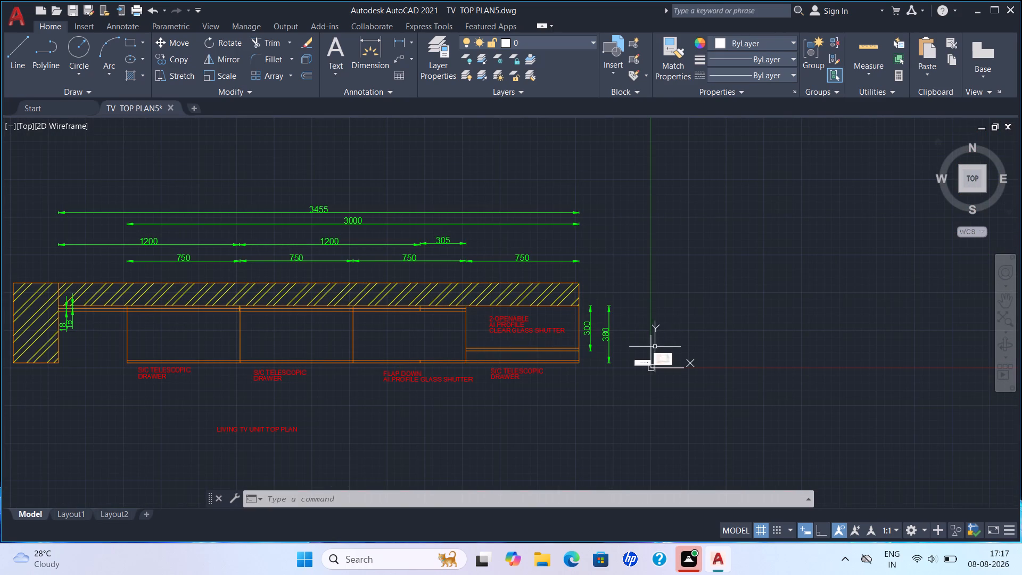
pyautogui.scroll(7, 663, 356)
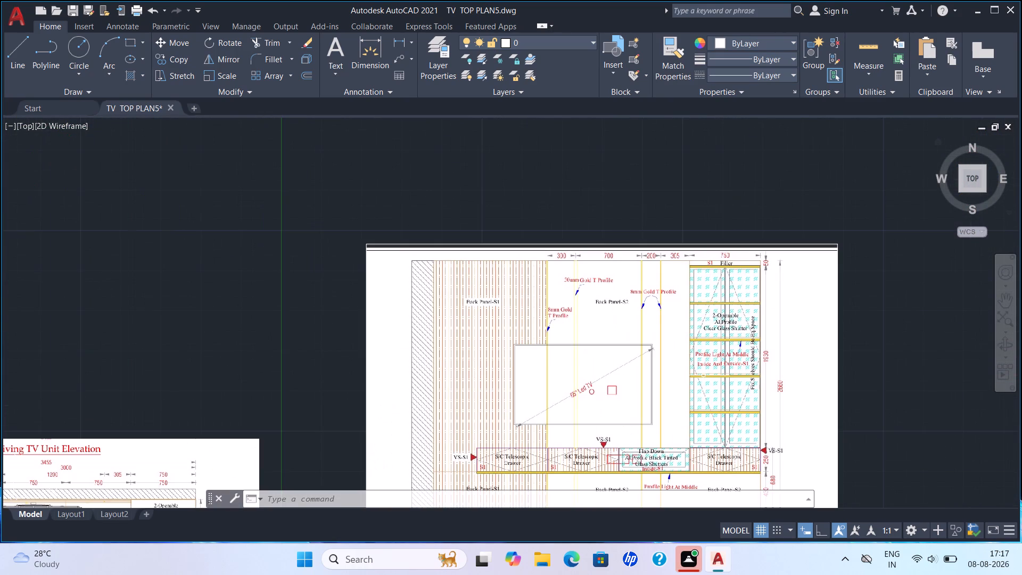
pyautogui.scroll(3, 624, 459)
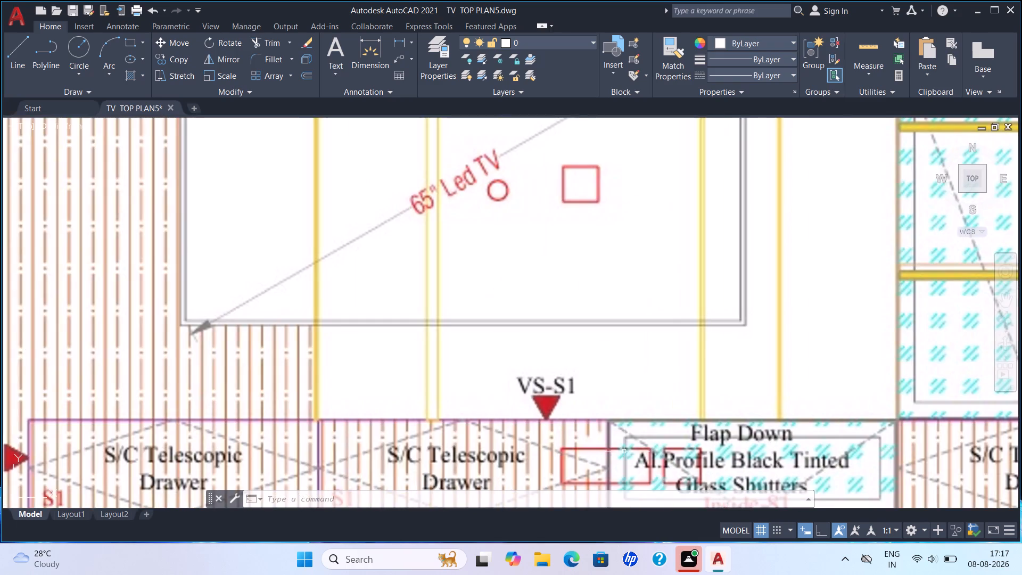
pyautogui.scroll(1, 625, 448)
pyautogui.scroll(-5, 625, 448)
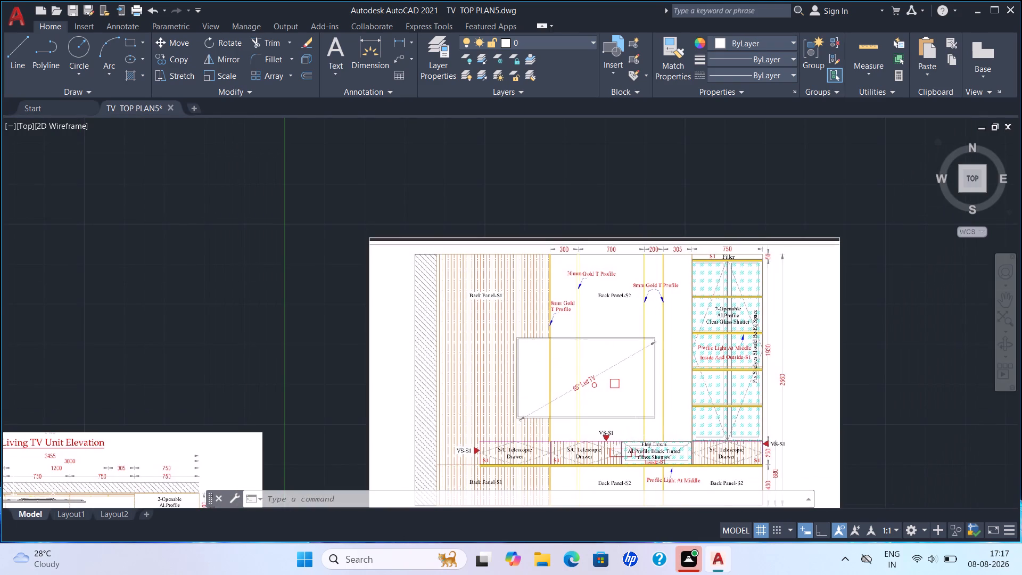
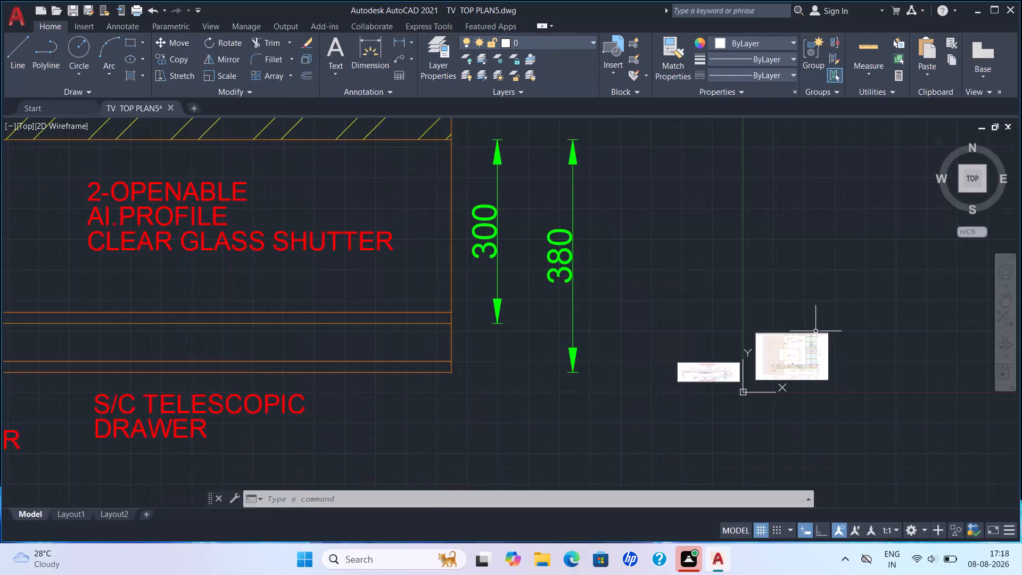
# Return from the reference images to the full TV unit elevation and examine its overall labels, hatching and dimensions.
pyautogui.scroll(-1, 814, 328)
pyautogui.scroll(-3, 641, 355)
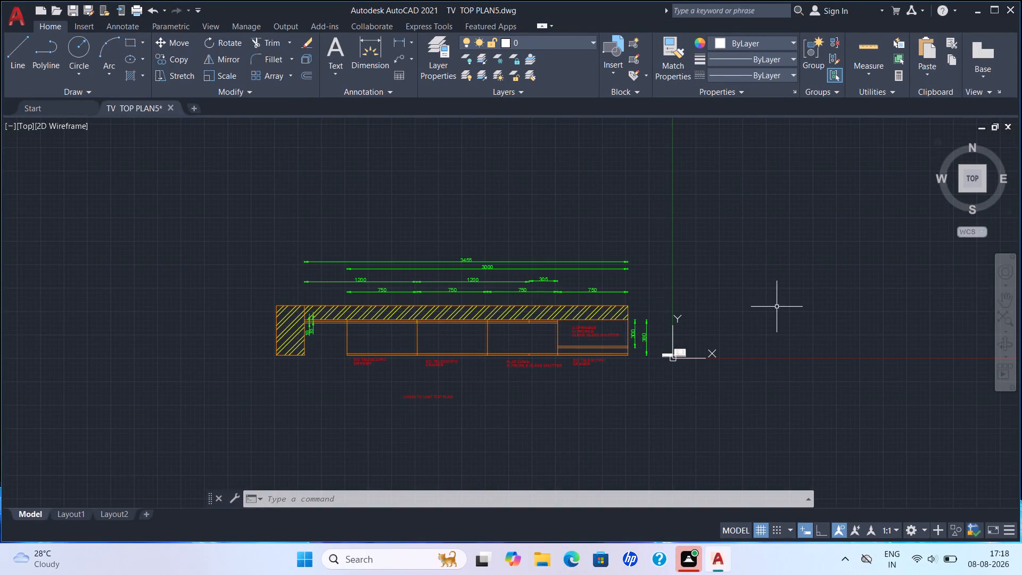
pyautogui.moveTo(769, 322); pyautogui.dragTo(442, 394, button='middle')
pyautogui.scroll(-2, 671, 360)
pyautogui.scroll(3, 675, 323)
pyautogui.scroll(-2, 675, 322)
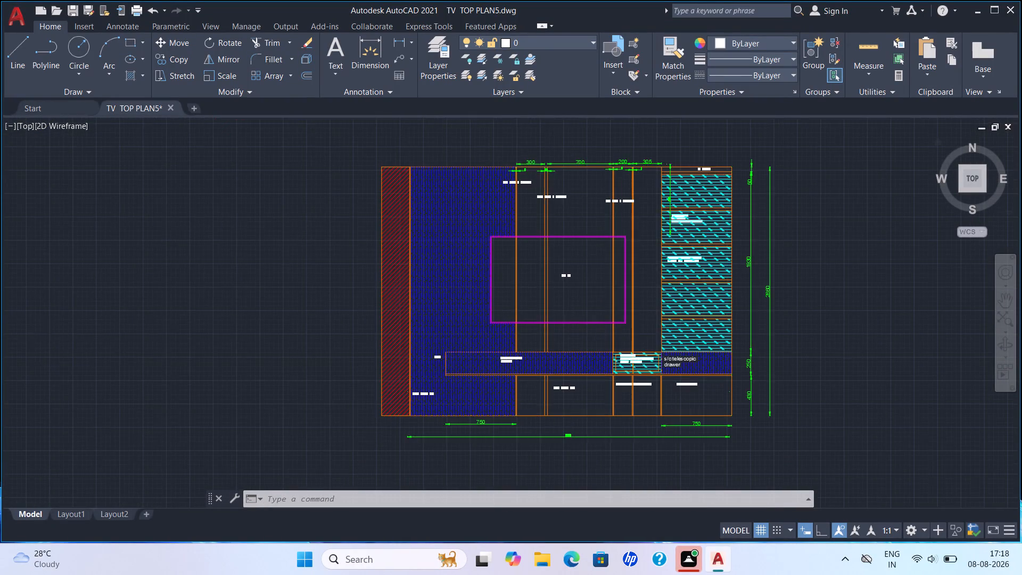
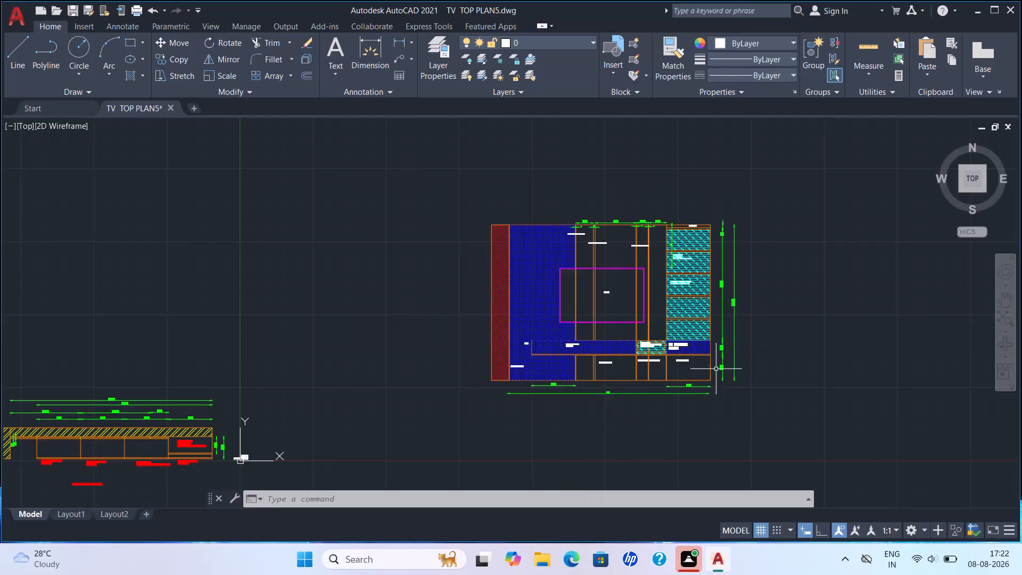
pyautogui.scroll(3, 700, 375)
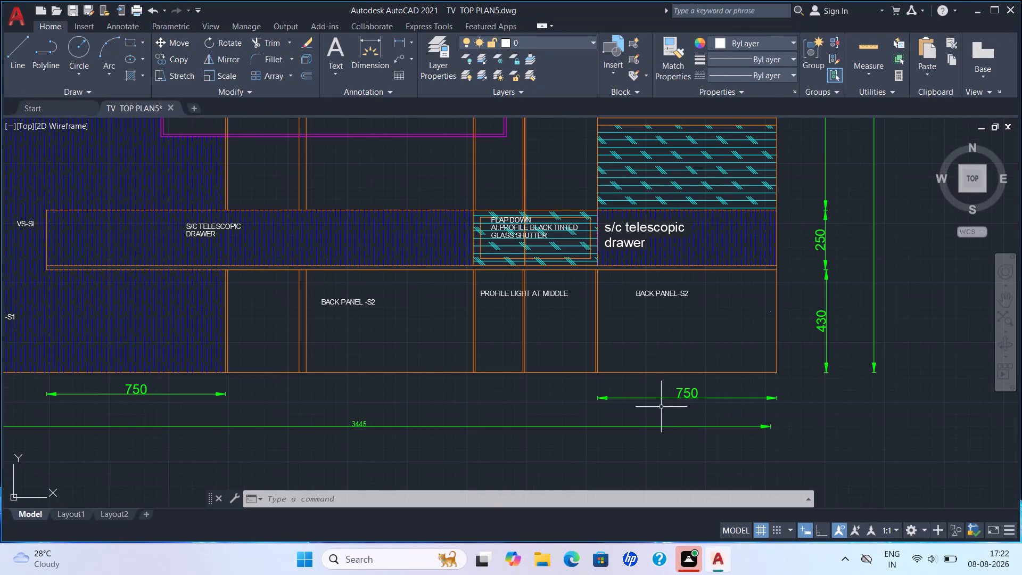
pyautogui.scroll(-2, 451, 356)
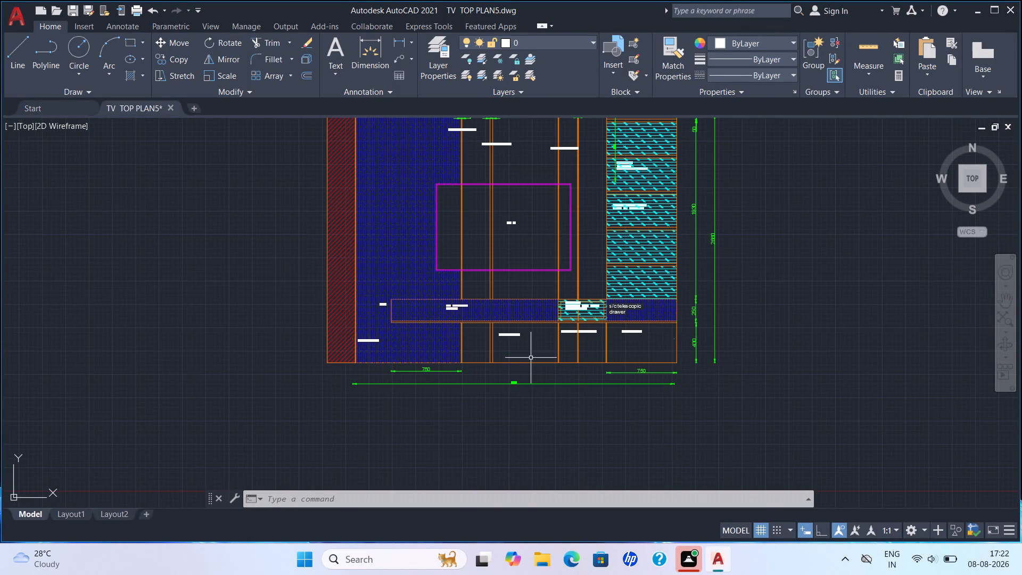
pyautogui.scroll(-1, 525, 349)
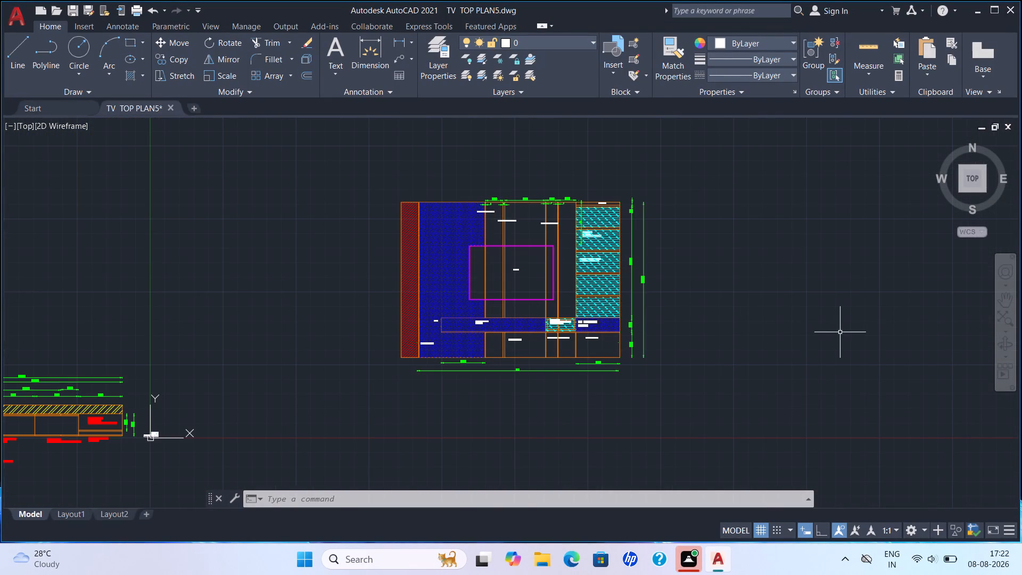
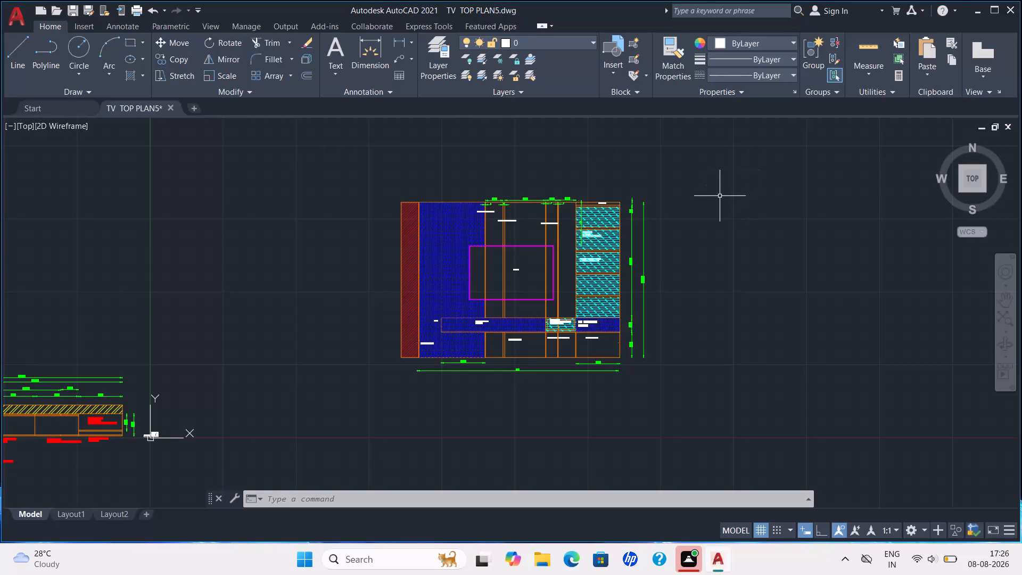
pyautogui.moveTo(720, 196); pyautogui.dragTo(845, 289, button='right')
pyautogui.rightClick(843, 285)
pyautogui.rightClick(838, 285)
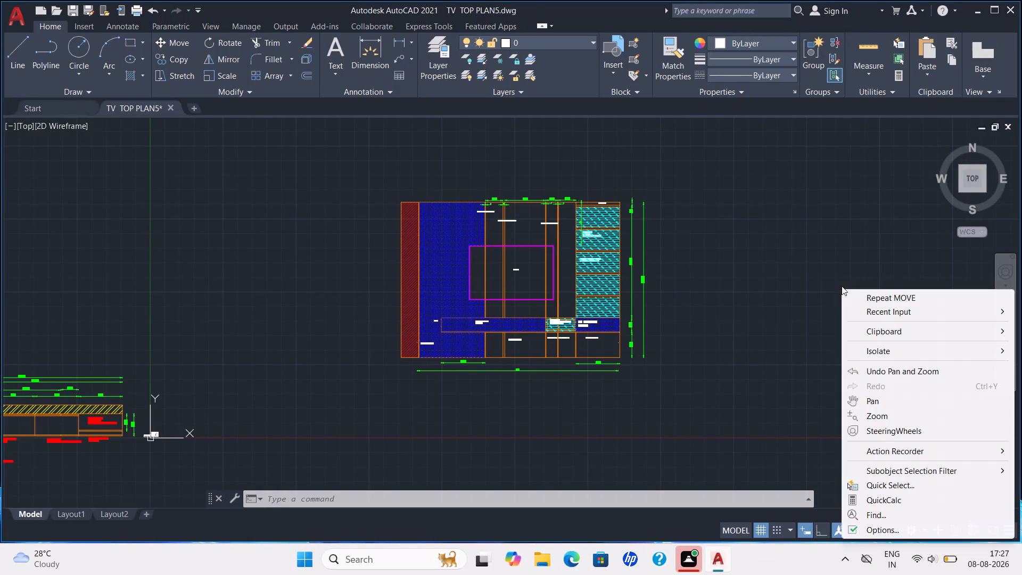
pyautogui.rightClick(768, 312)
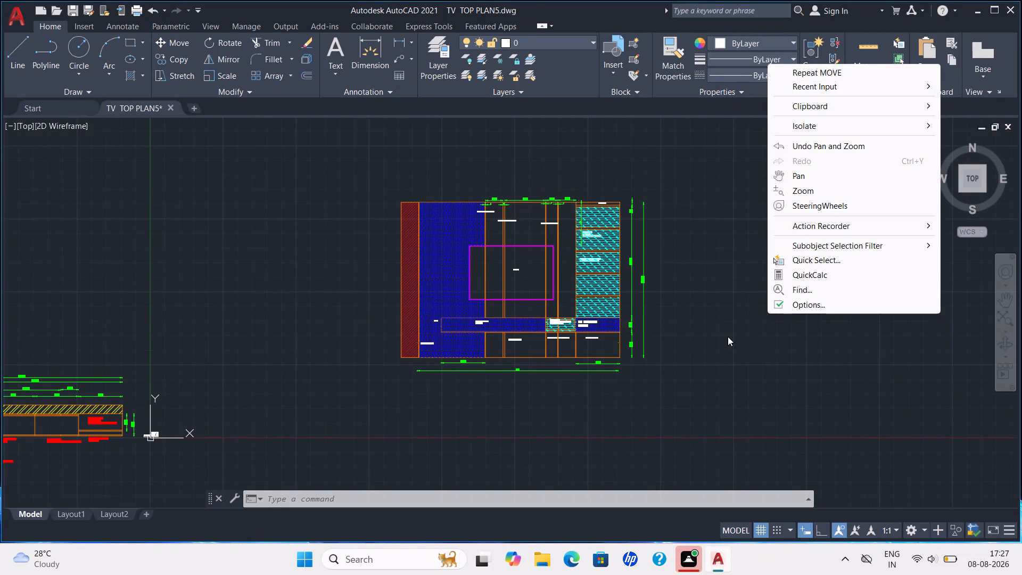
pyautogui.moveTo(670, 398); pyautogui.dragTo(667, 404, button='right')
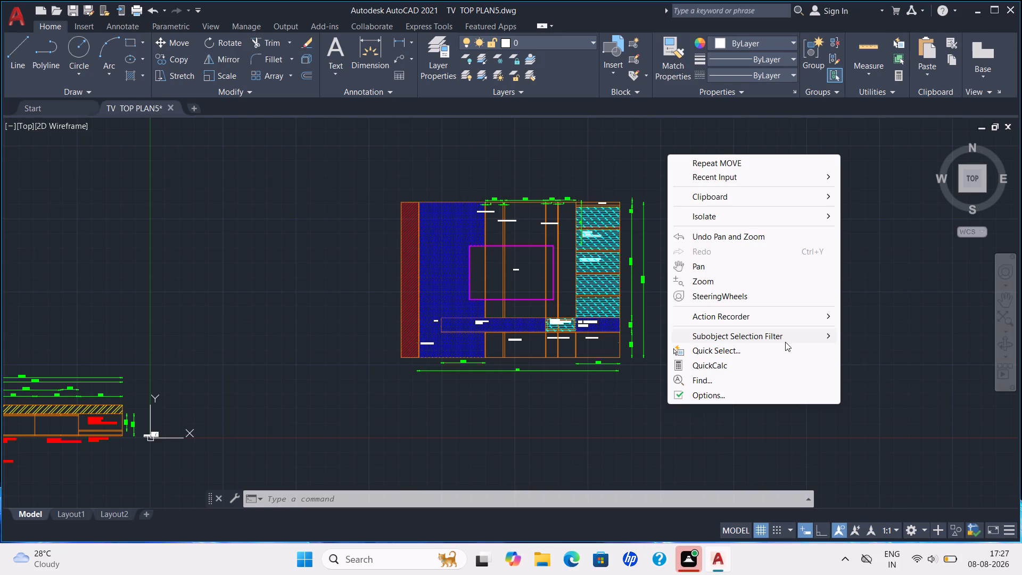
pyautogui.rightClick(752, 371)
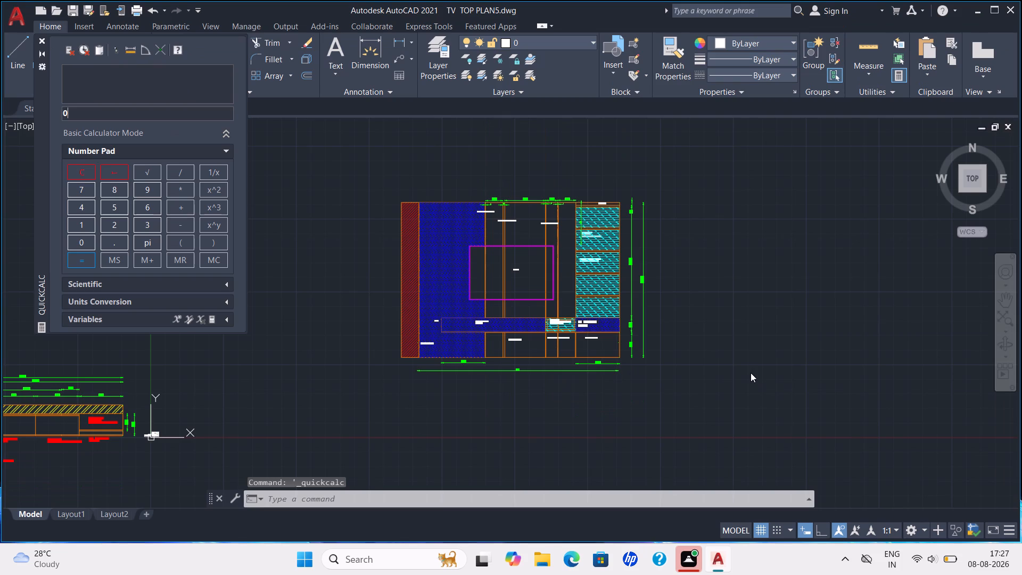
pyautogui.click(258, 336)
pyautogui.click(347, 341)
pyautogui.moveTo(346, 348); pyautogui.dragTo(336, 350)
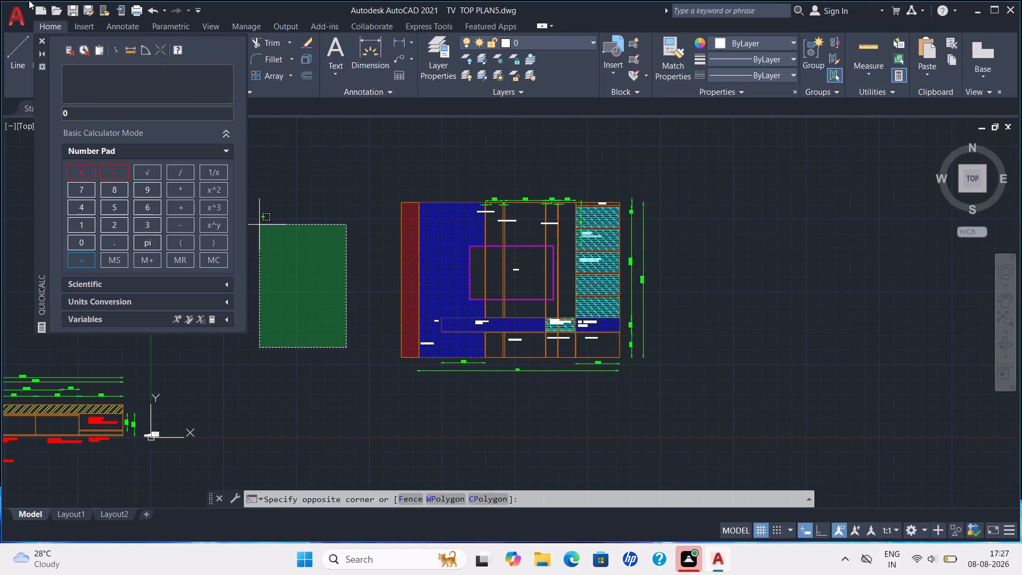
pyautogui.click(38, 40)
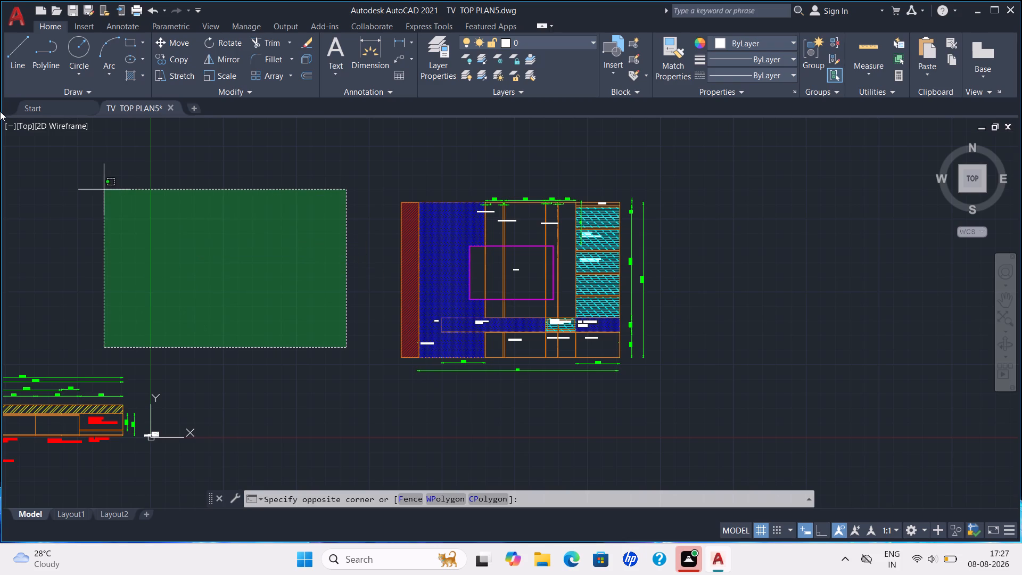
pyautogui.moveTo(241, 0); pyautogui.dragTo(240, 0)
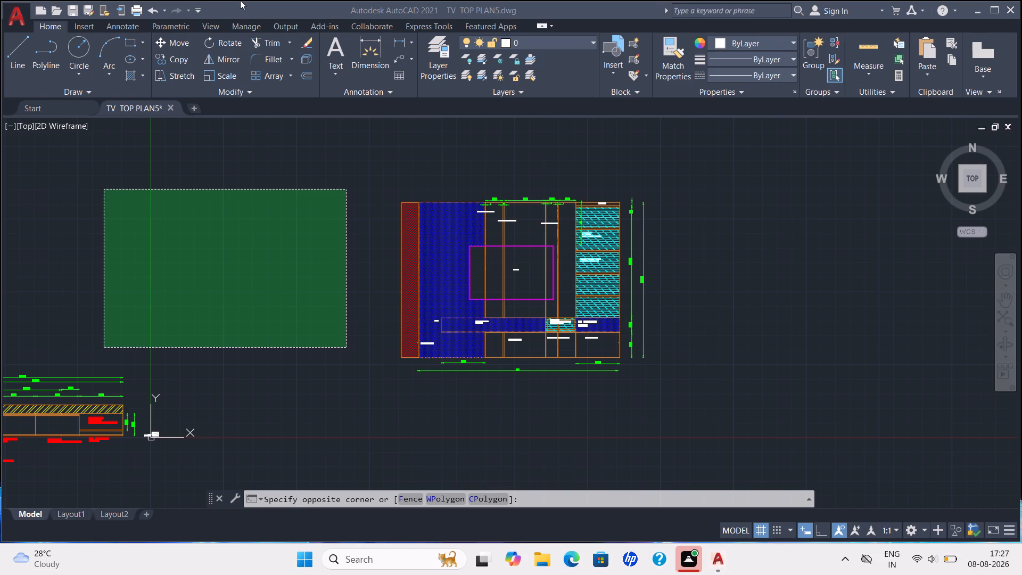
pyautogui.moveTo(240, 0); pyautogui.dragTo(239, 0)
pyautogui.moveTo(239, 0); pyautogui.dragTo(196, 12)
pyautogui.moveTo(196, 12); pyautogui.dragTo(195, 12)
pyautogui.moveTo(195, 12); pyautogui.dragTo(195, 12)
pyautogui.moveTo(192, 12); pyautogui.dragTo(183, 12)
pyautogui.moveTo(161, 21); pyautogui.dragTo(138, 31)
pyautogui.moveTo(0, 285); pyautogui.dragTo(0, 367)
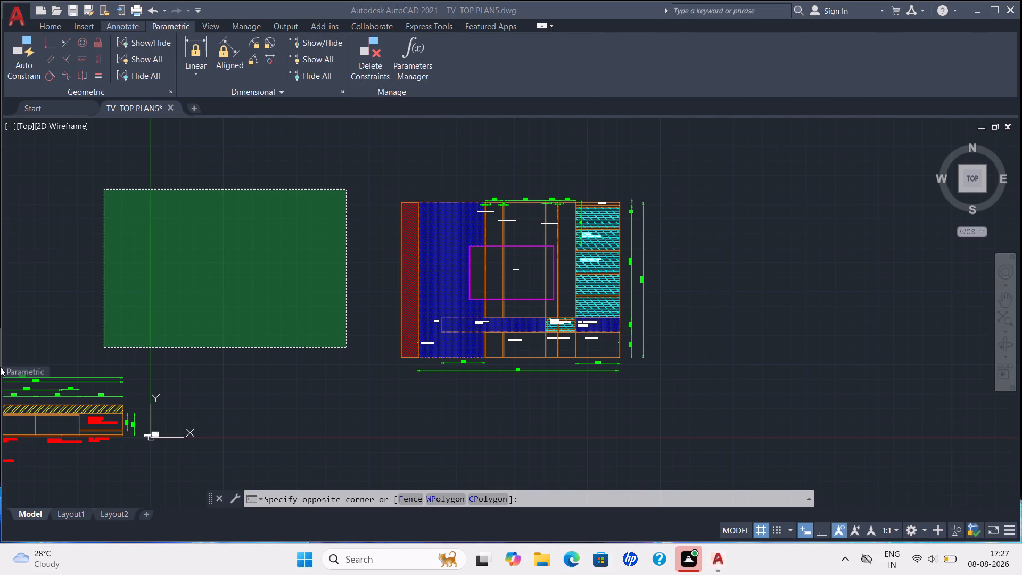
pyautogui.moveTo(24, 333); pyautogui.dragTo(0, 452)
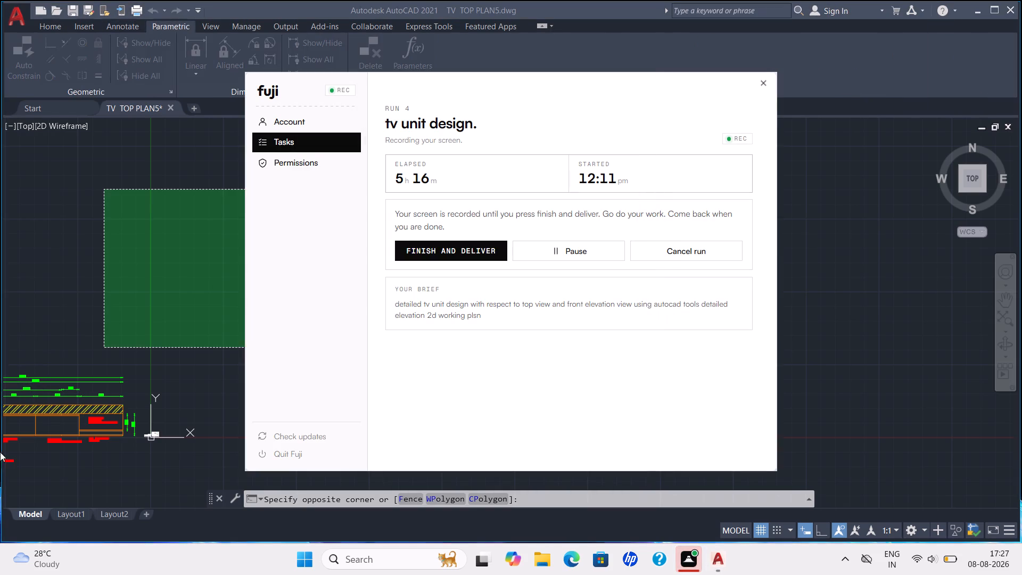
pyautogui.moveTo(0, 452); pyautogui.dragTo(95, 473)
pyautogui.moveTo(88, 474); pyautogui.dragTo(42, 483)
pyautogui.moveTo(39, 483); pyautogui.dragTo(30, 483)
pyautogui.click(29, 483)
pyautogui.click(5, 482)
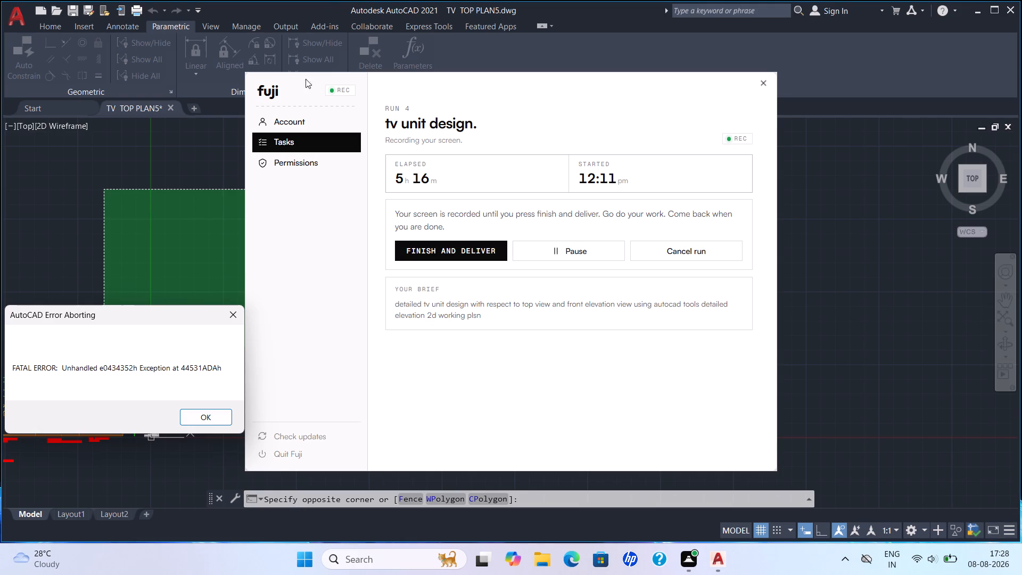
# Acknowledge and dismiss the AutoCAD fatal error dialog.
pyautogui.click(169, 171)
pyautogui.moveTo(121, 311); pyautogui.dragTo(292, 294)
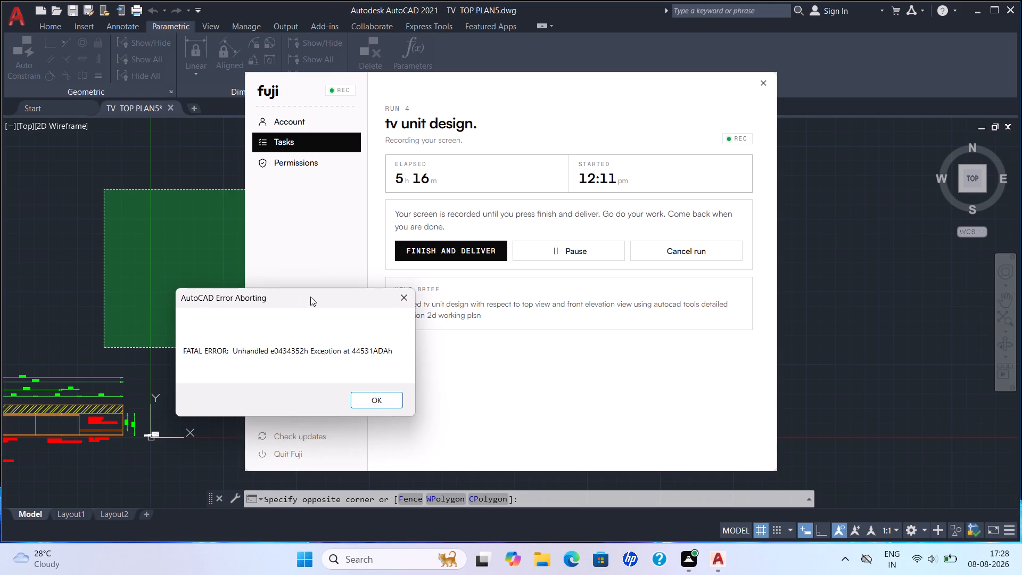
pyautogui.click(381, 404)
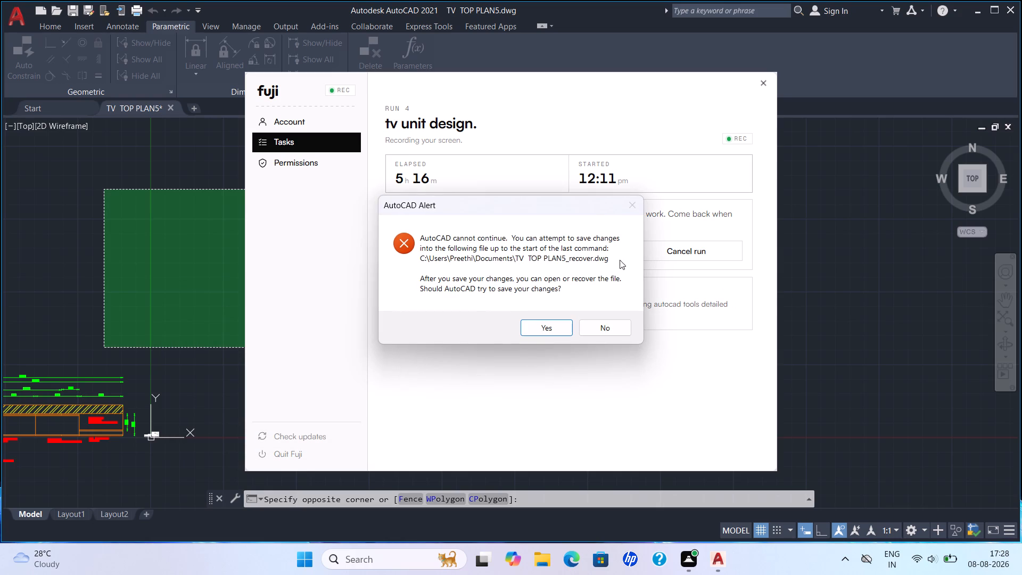
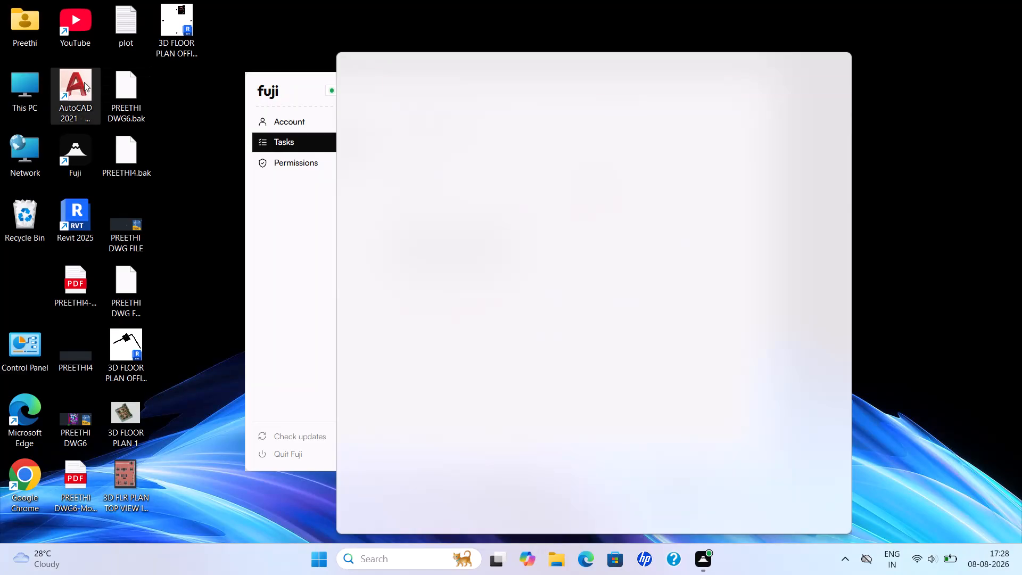
# Relaunch AutoCAD 2021 and dismiss the drawing recovery notice.
pyautogui.doubleClick(84, 81)
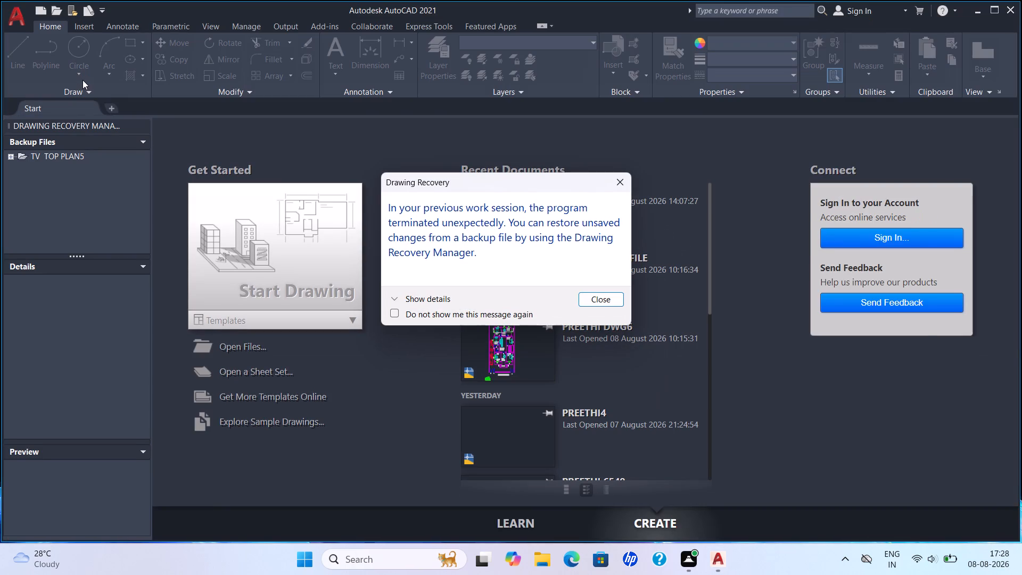
pyautogui.click(601, 297)
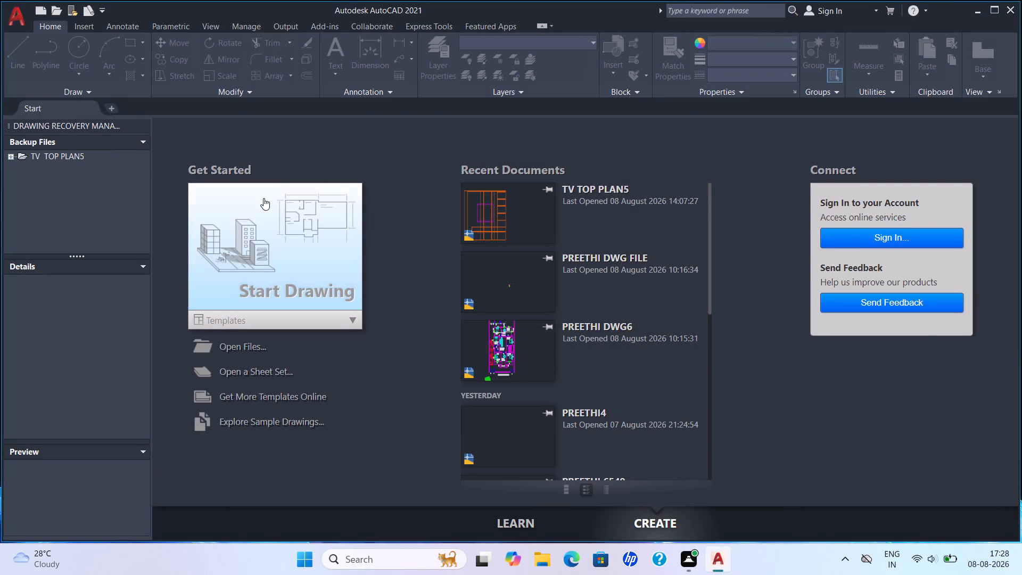
# Open the last saved TV TOP PLAN5.dwg from the recovery list and inspect its elevation and top plan.
pyautogui.doubleClick(68, 152)
pyautogui.click(68, 172)
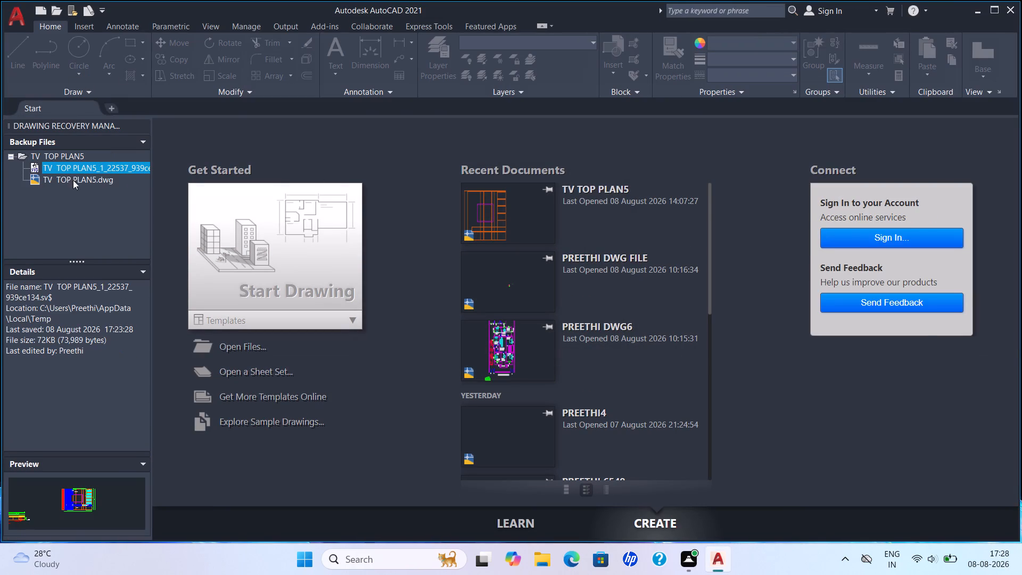
pyautogui.doubleClick(65, 183)
pyautogui.scroll(-1, 479, 241)
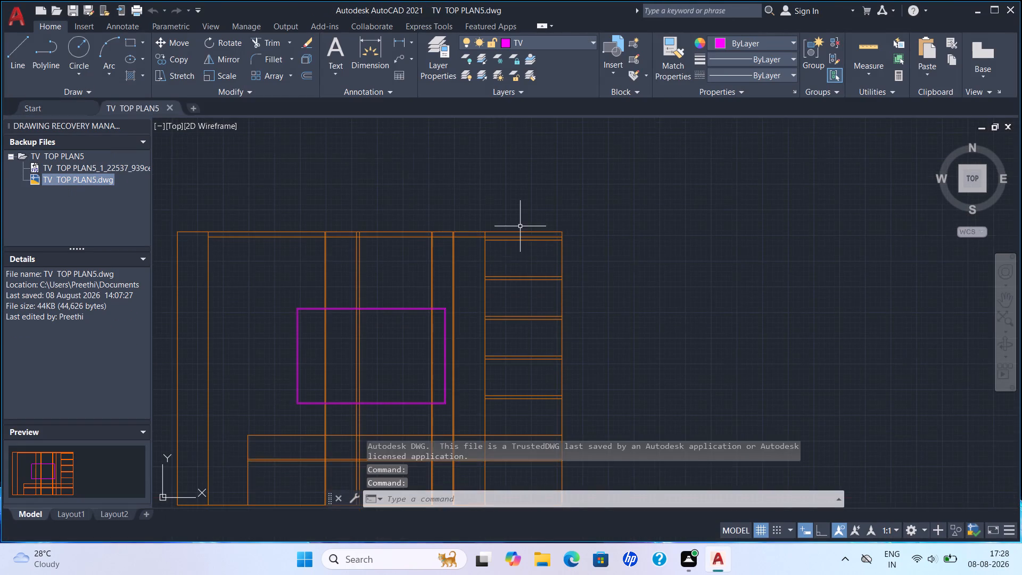
pyautogui.scroll(-5, 474, 249)
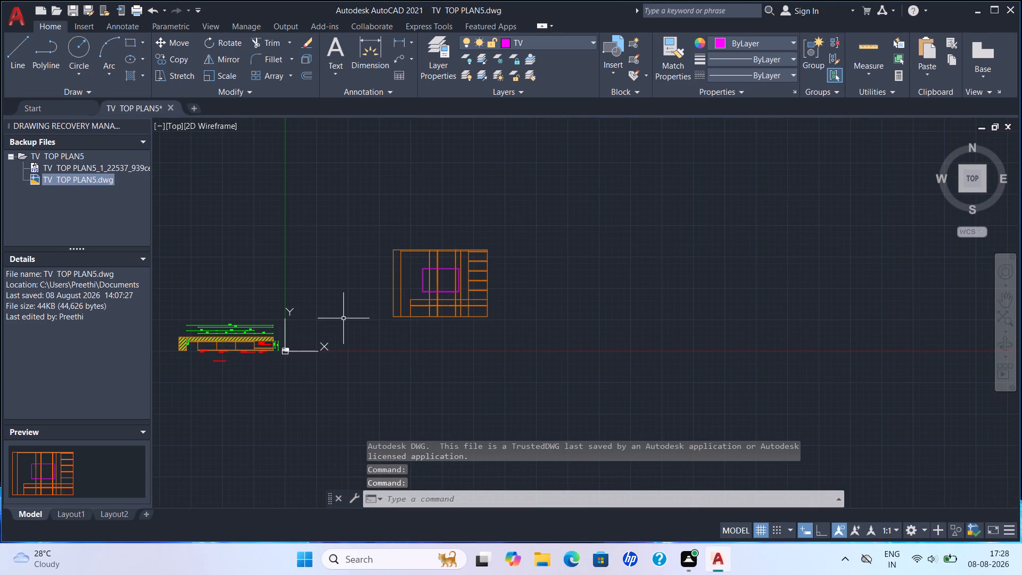
pyautogui.scroll(3, 262, 339)
pyautogui.moveTo(249, 339); pyautogui.dragTo(390, 325, button='middle')
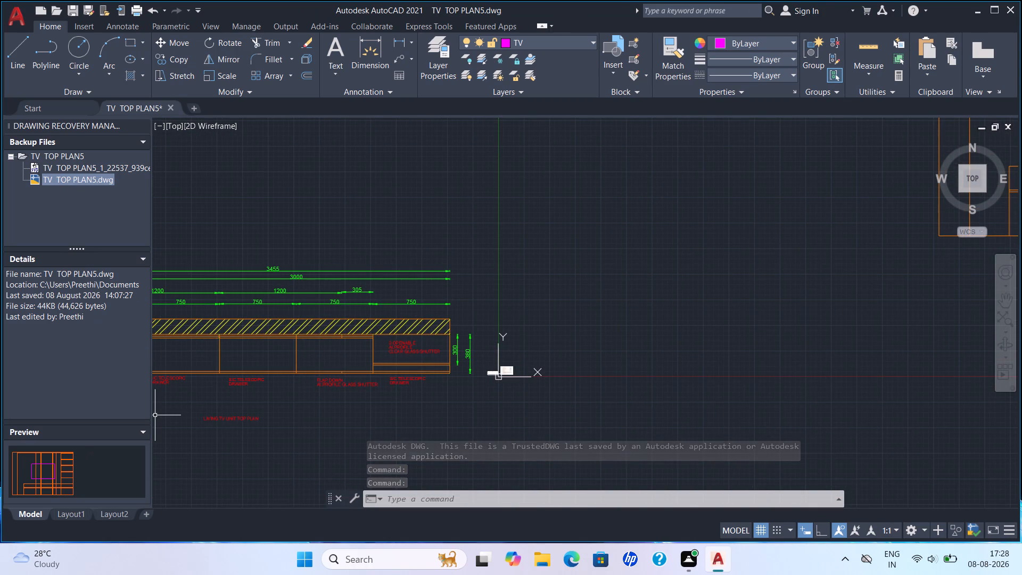
pyautogui.click(69, 302)
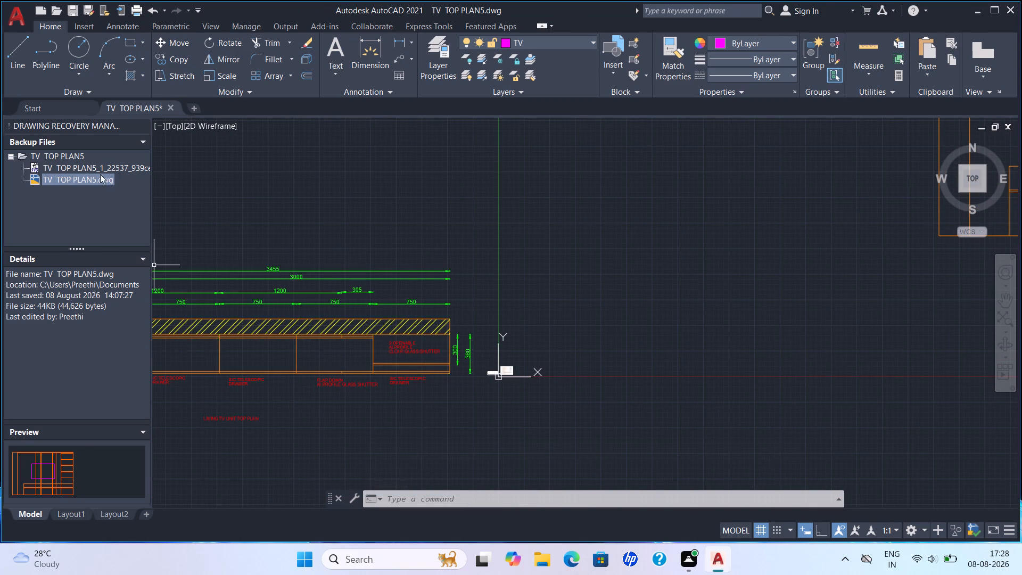
# Open the autosaved backup TV TOP PLAN5_1_22537_939ce134.sv$ from the recovery list and view both its top plan and elevation.
pyautogui.doubleClick(89, 172)
pyautogui.scroll(-2, 358, 258)
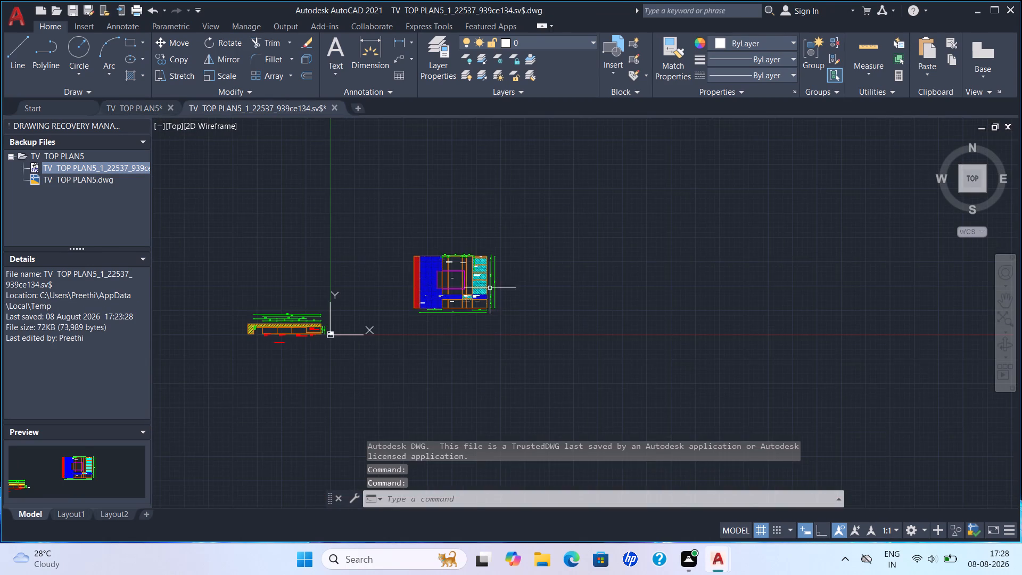
pyautogui.scroll(2, 406, 324)
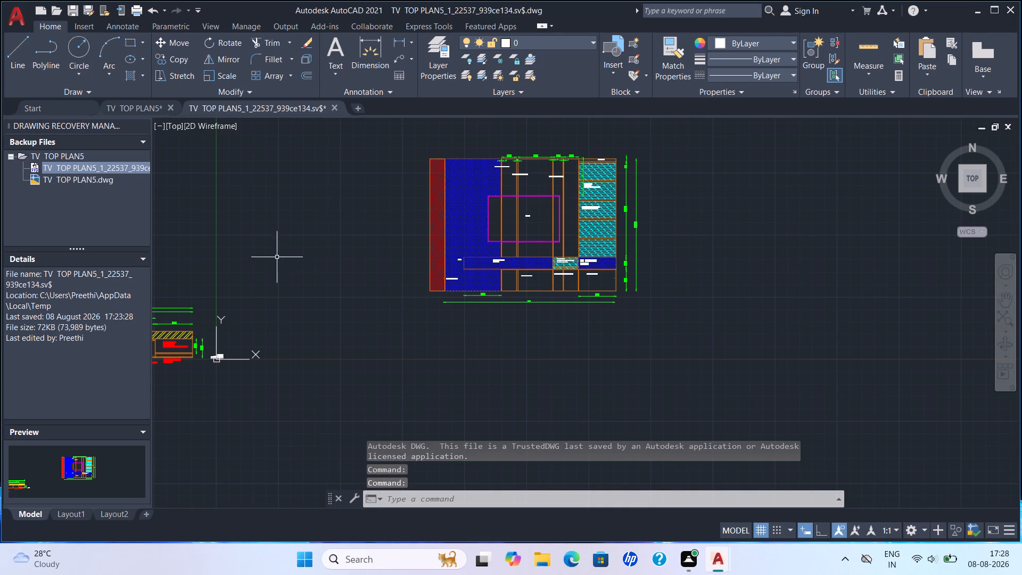
pyautogui.moveTo(271, 258); pyautogui.dragTo(359, 285, button='middle')
pyautogui.moveTo(353, 340); pyautogui.dragTo(454, 344, button='middle')
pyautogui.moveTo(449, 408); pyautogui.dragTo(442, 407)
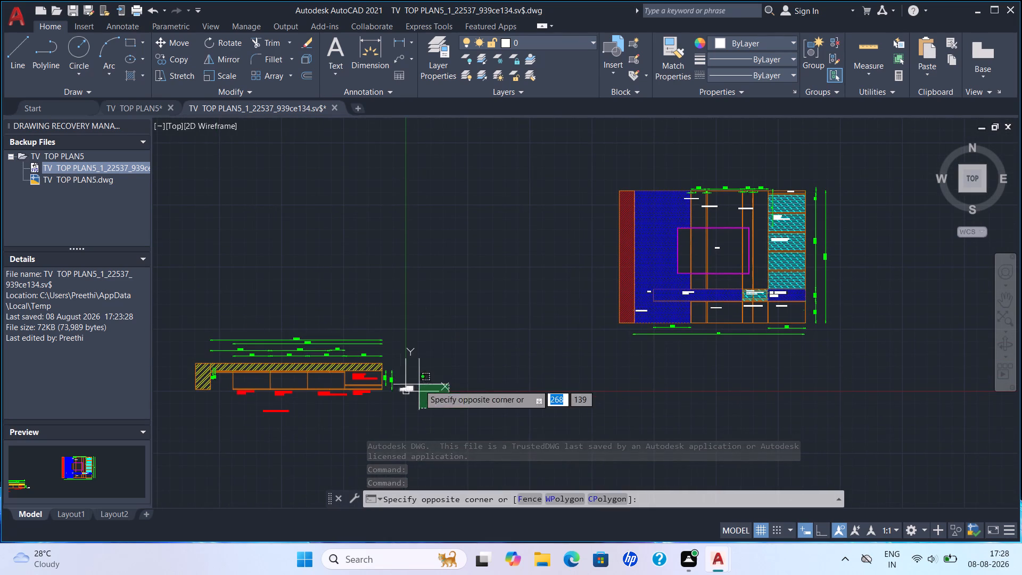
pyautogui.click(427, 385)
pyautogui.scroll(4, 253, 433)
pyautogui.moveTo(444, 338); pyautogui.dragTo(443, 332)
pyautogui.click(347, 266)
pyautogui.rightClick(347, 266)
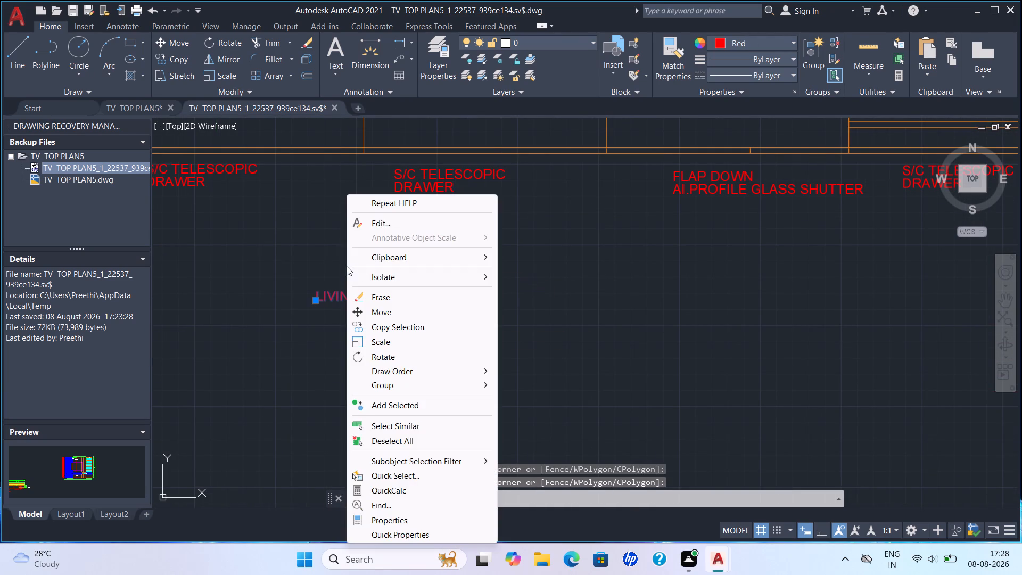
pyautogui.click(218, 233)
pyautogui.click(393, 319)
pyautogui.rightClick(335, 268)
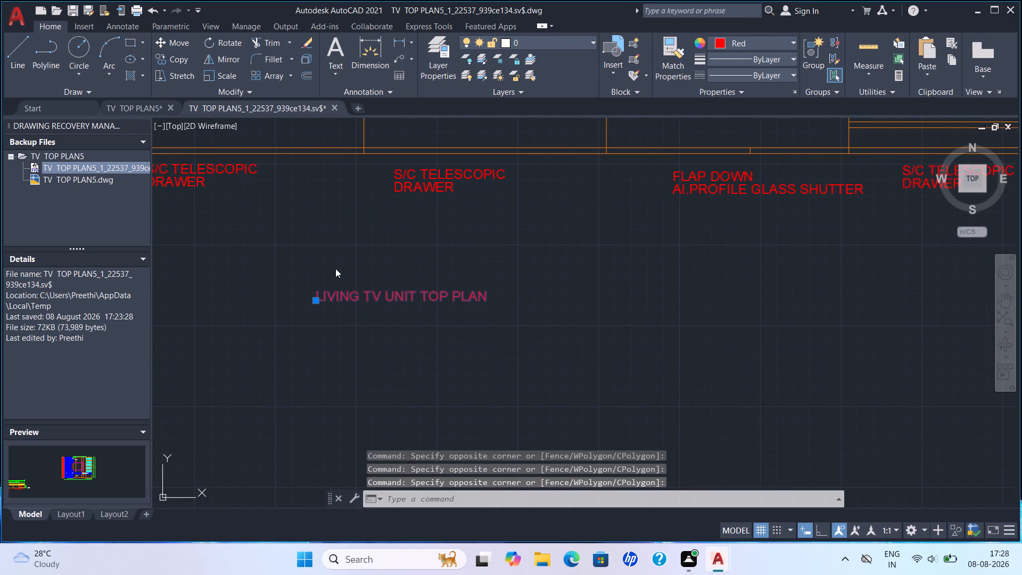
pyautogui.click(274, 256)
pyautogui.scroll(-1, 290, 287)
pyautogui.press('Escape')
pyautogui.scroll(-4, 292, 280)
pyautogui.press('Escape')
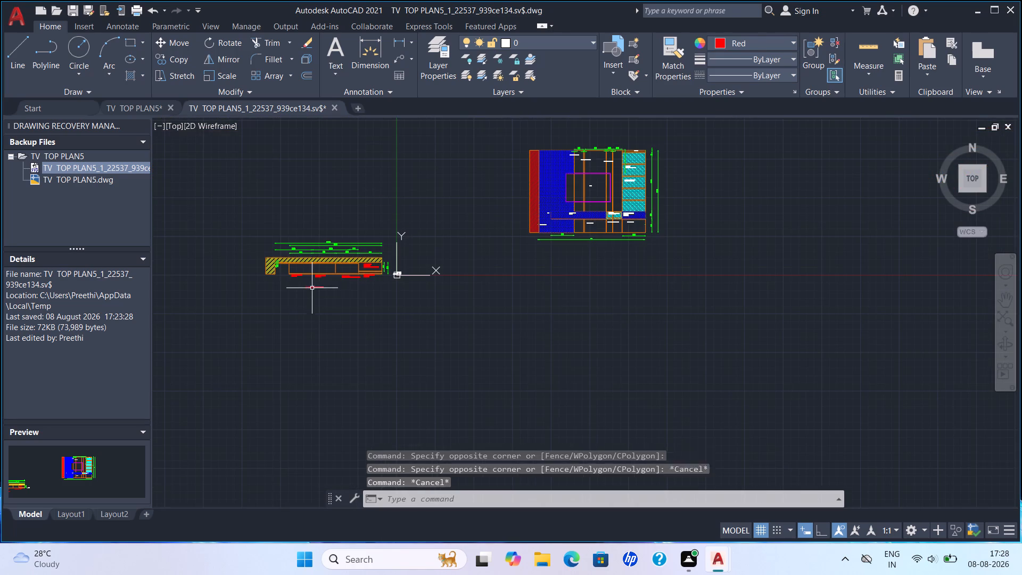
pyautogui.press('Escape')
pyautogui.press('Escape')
# Save the recovered drawing to the Desktop under the name TV TOP PLAN DESIGN.
pyautogui.click(30, 11)
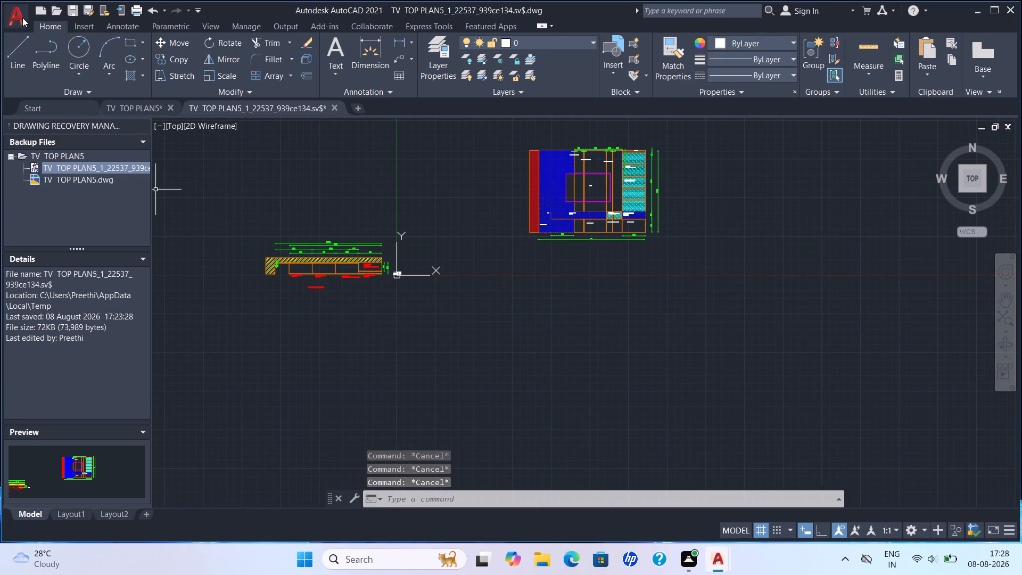
pyautogui.click(19, 21)
pyautogui.click(64, 184)
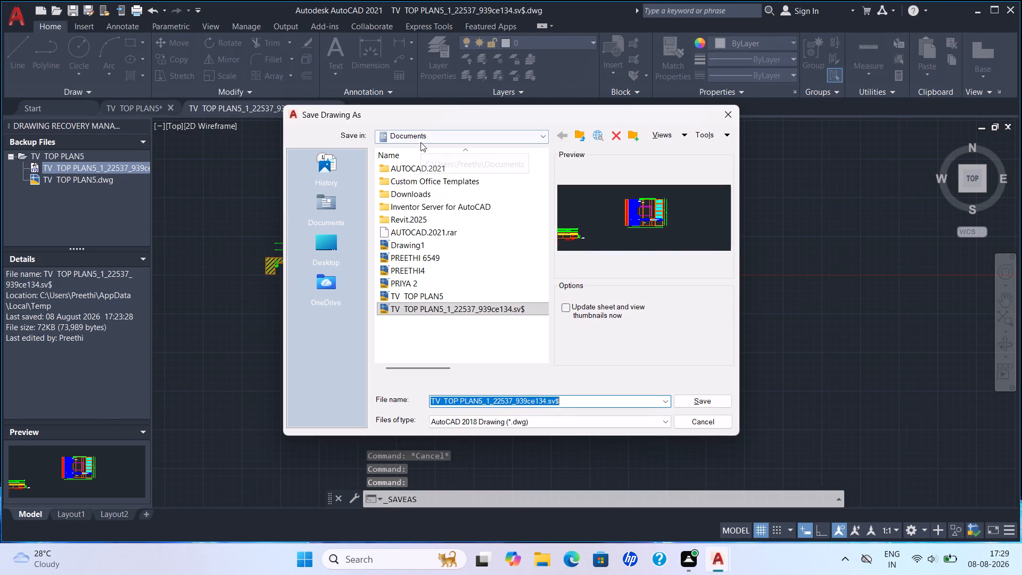
pyautogui.click(421, 142)
pyautogui.click(427, 152)
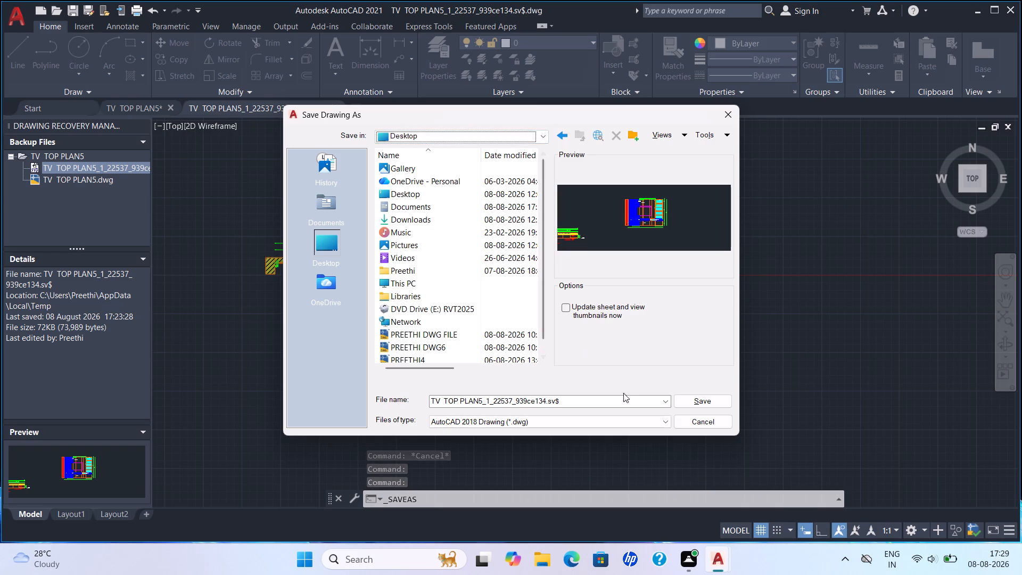
pyautogui.click(633, 400)
pyautogui.click(633, 400)
pyautogui.press('BackSpace')
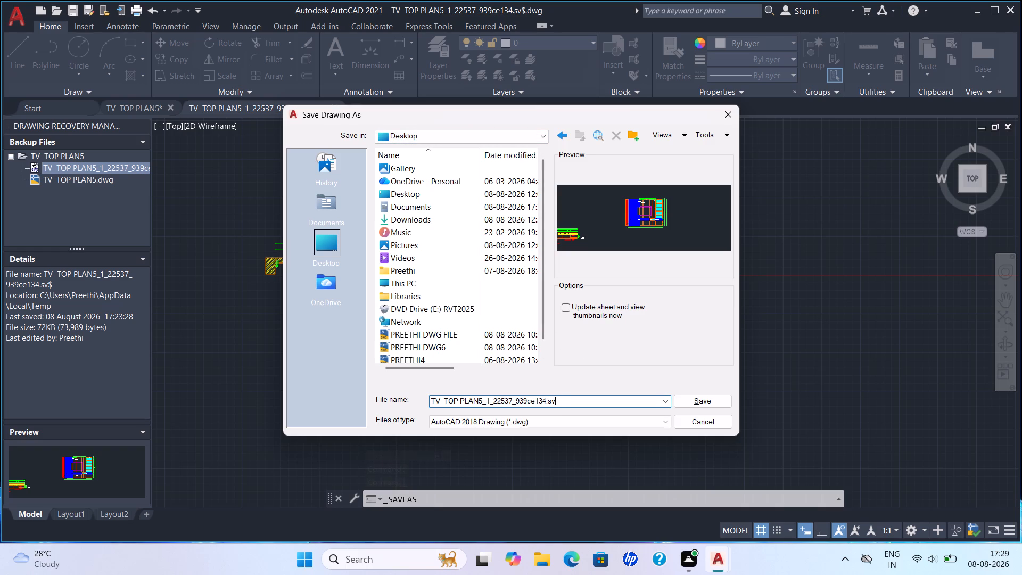
pyautogui.press('BackSpace')
pyautogui.press('BackSpace')
pyautogui.press('BackSpace')
pyautogui.press('BackSpace')
pyautogui.press('BackSpace')
pyautogui.press('BackSpace')
pyautogui.press('BackSpace')
pyautogui.press('BackSpace')
pyautogui.press('BackSpace')
pyautogui.press('BackSpace')
pyautogui.press('BackSpace')
pyautogui.press('BackSpace')
pyautogui.press('BackSpace')
pyautogui.press('BackSpace')
pyautogui.press('BackSpace')
pyautogui.press('BackSpace')
pyautogui.press('BackSpace')
pyautogui.press('BackSpace')
pyautogui.press('BackSpace')
pyautogui.press('BackSpace')
pyautogui.press('BackSpace')
pyautogui.press('space')
pyautogui.write('DES')
pyautogui.write('IGN')
pyautogui.press('Return')
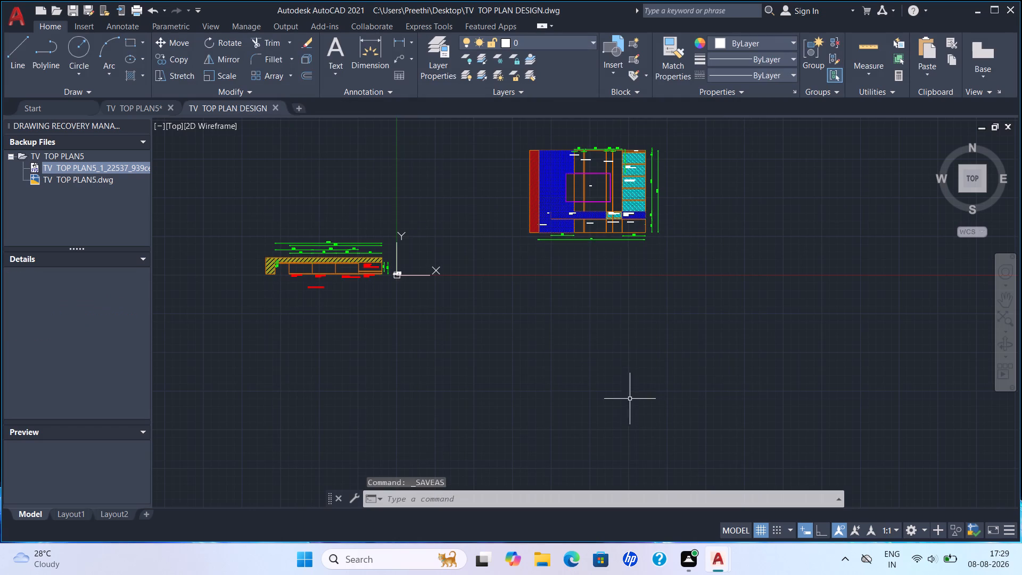
# Set the text height of the LIVING TV UNIT TOP PLAN title to 100.
pyautogui.scroll(3, 335, 276)
pyautogui.moveTo(277, 364); pyautogui.dragTo(274, 358)
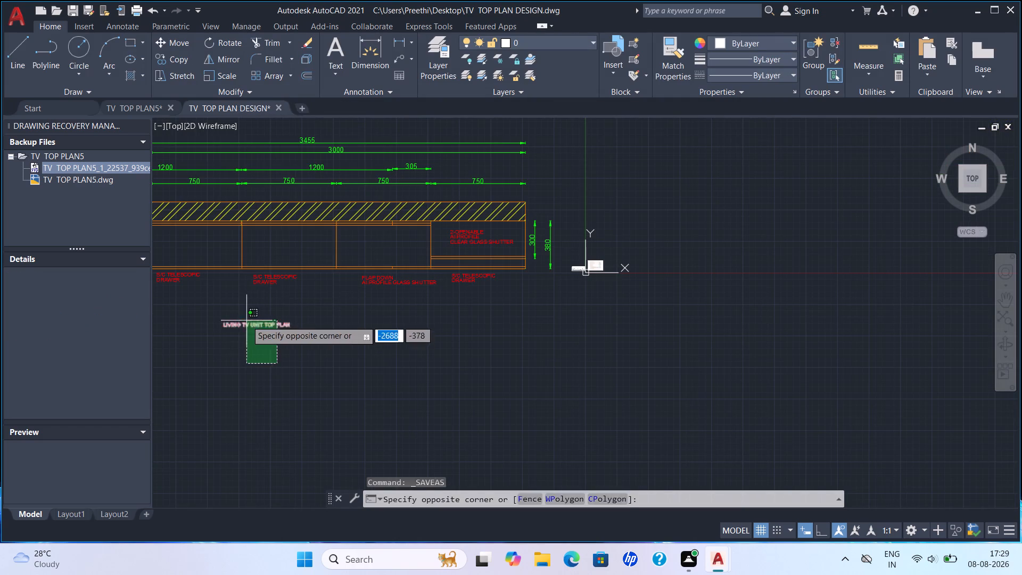
pyautogui.click(242, 313)
pyautogui.rightClick(242, 313)
pyautogui.click(302, 520)
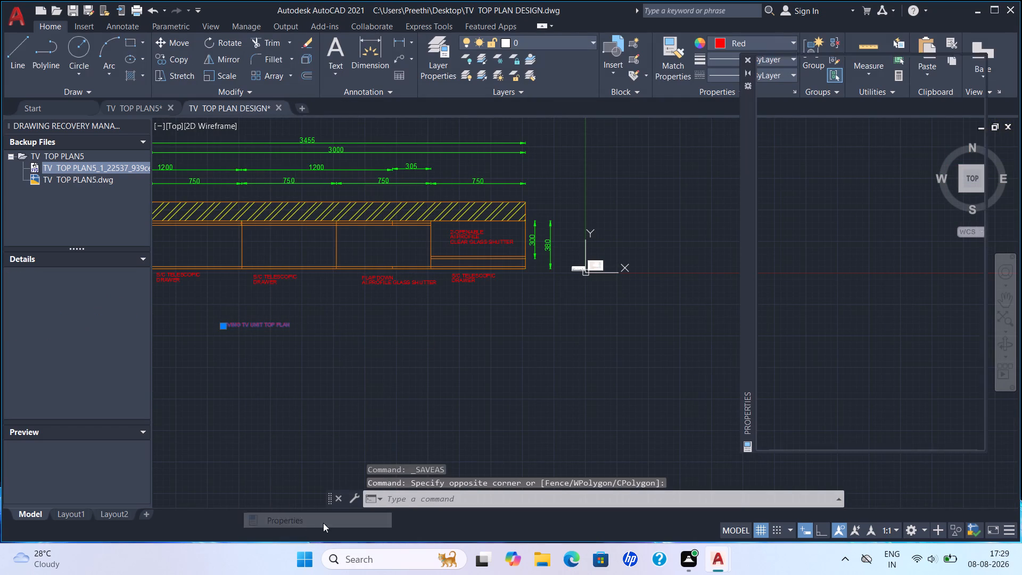
pyautogui.click(903, 327)
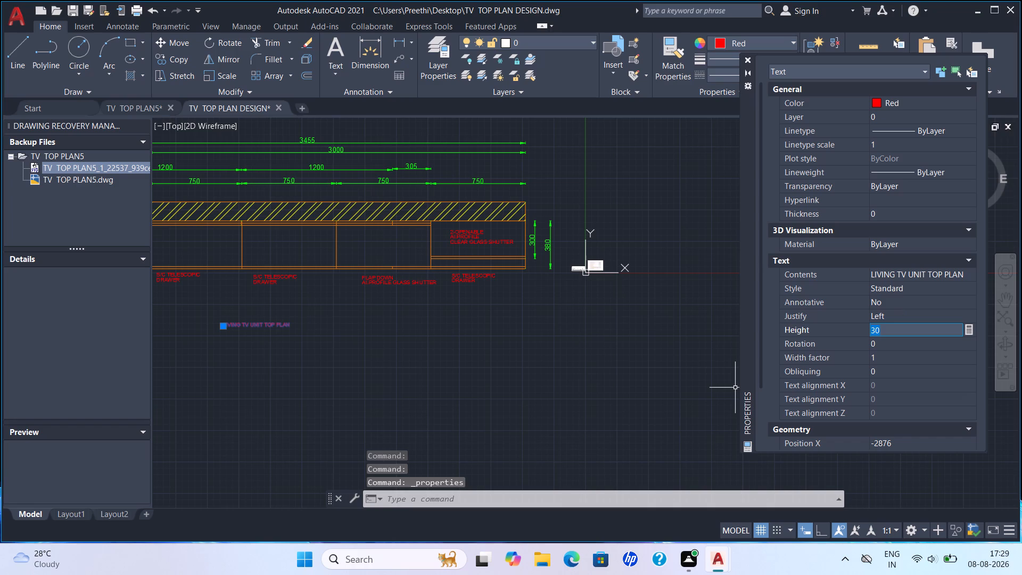
pyautogui.write('100')
pyautogui.press('Return')
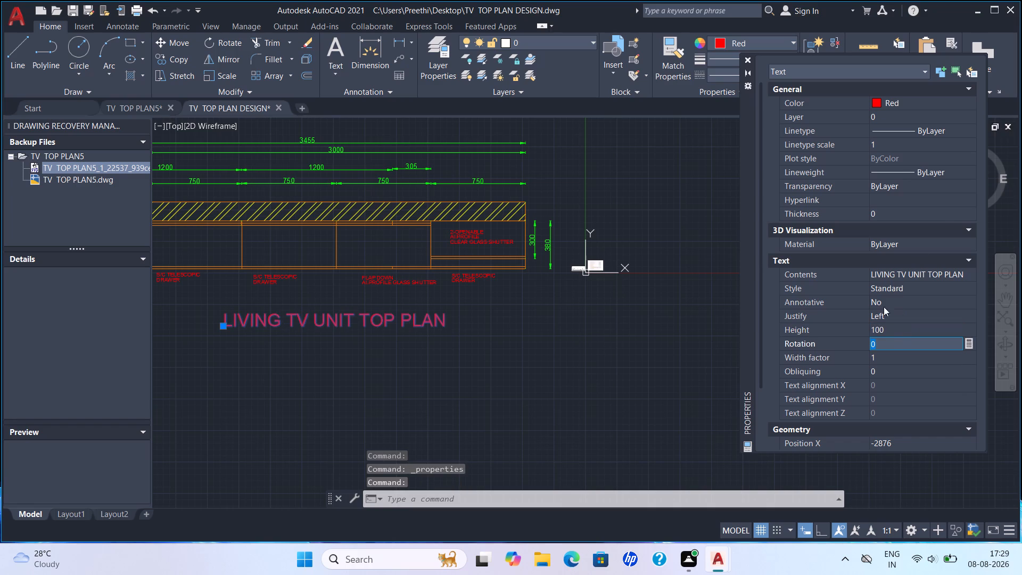
pyautogui.click(748, 59)
pyautogui.scroll(-2, 644, 257)
pyautogui.moveTo(527, 269); pyautogui.dragTo(550, 280, button='middle')
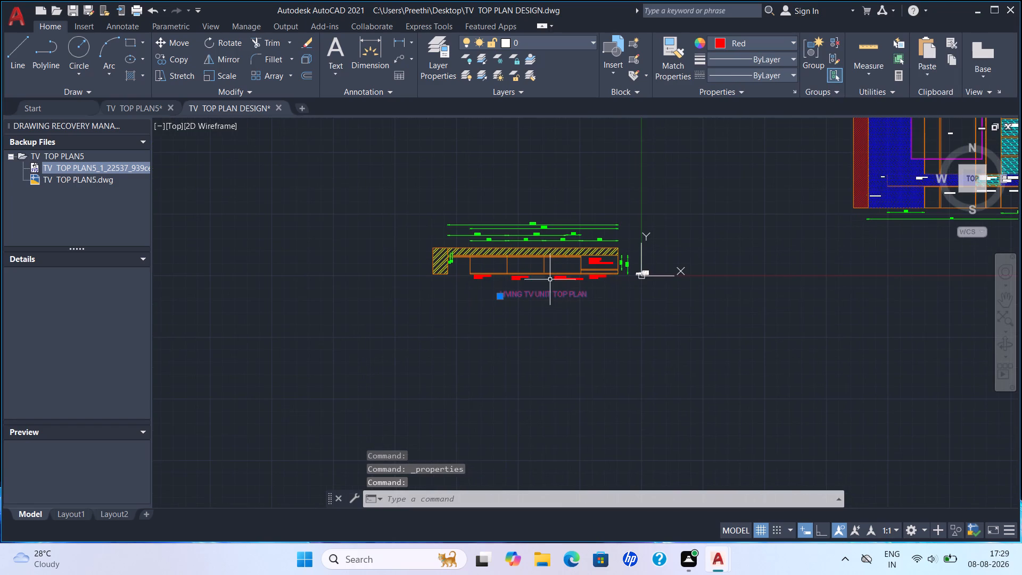
pyautogui.press('Escape')
# Move the LIVING TV UNIT TOP PLAN title slightly left so it sits more centrally beneath the top plan.
pyautogui.scroll(3, 550, 295)
pyautogui.click(570, 269)
pyautogui.click(495, 336)
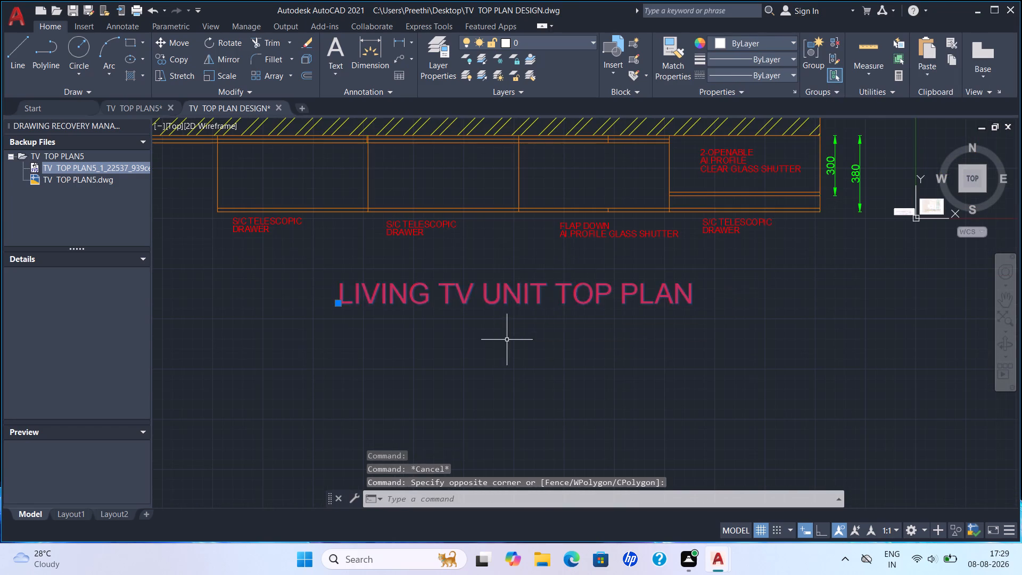
pyautogui.scroll(-1, 512, 344)
pyautogui.press('m')
pyautogui.press('space')
pyautogui.moveTo(517, 321); pyautogui.dragTo(597, 378, button='middle')
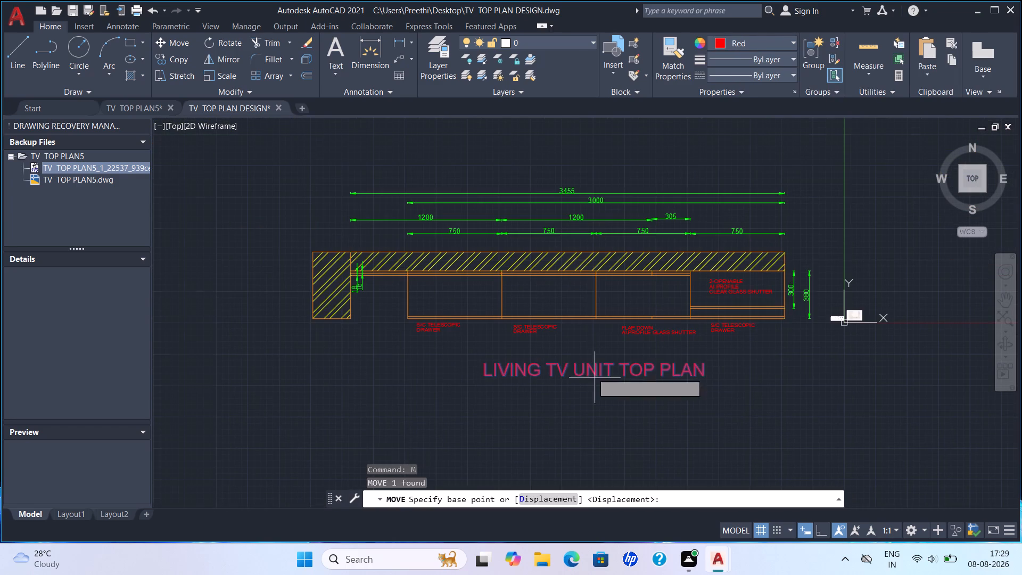
pyautogui.click(590, 369)
pyautogui.click(552, 371)
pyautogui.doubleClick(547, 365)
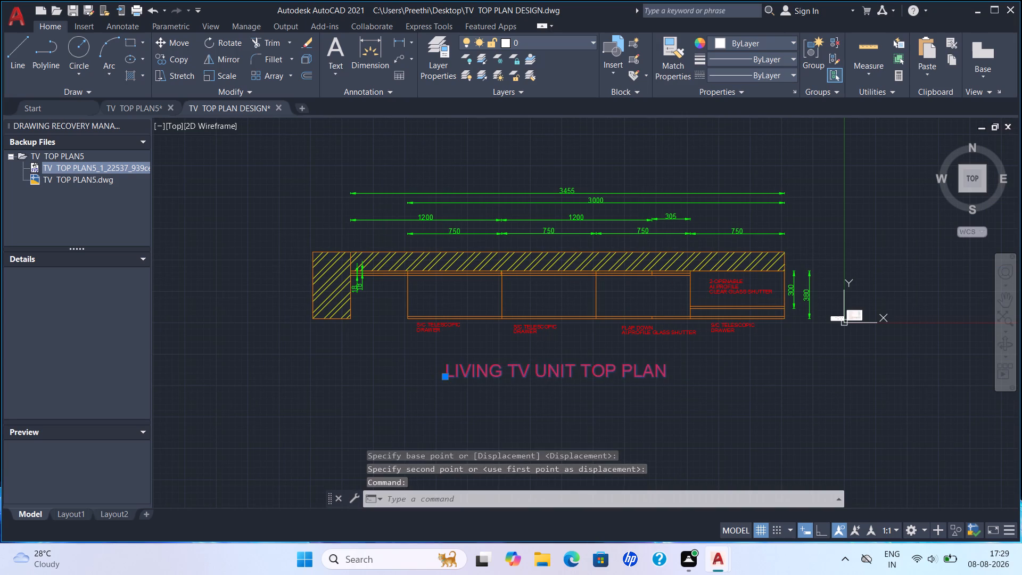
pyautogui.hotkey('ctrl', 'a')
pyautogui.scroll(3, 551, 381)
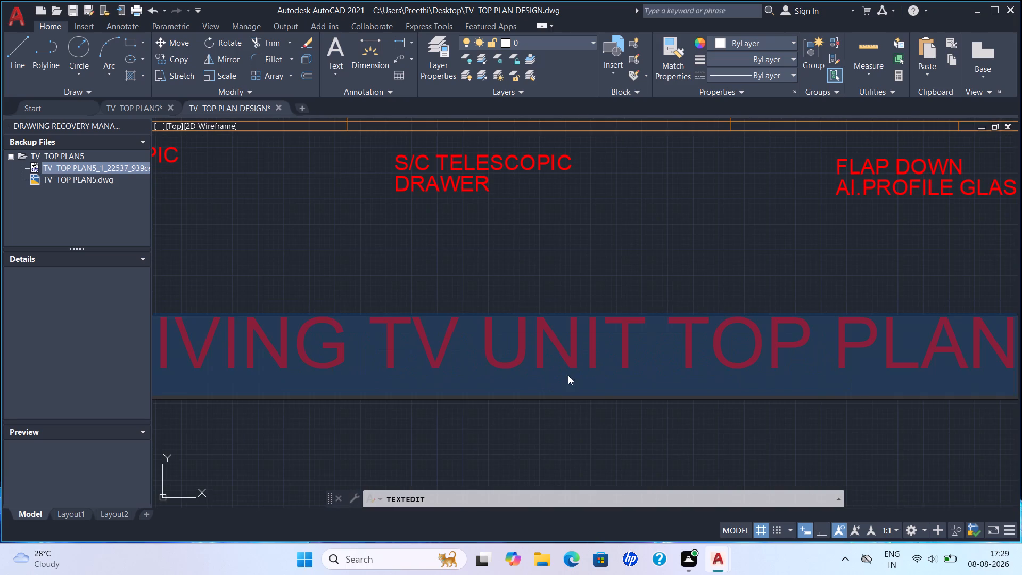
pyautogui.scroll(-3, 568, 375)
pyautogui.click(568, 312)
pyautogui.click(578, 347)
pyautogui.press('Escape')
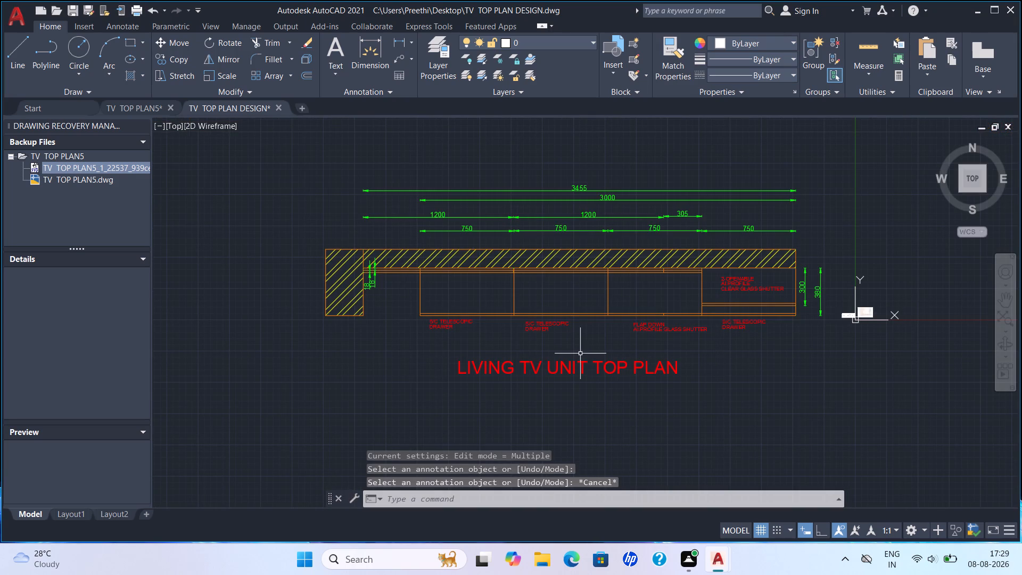
# Convert the LIVING TV UNIT TOP PLAN title from single-line text to multiline text.
pyautogui.click(429, 29)
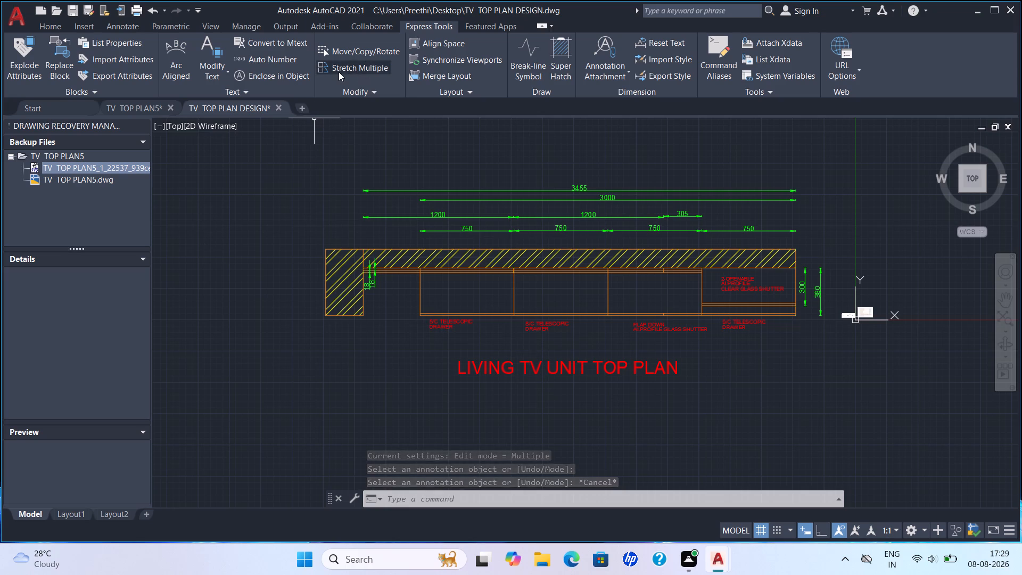
pyautogui.click(270, 47)
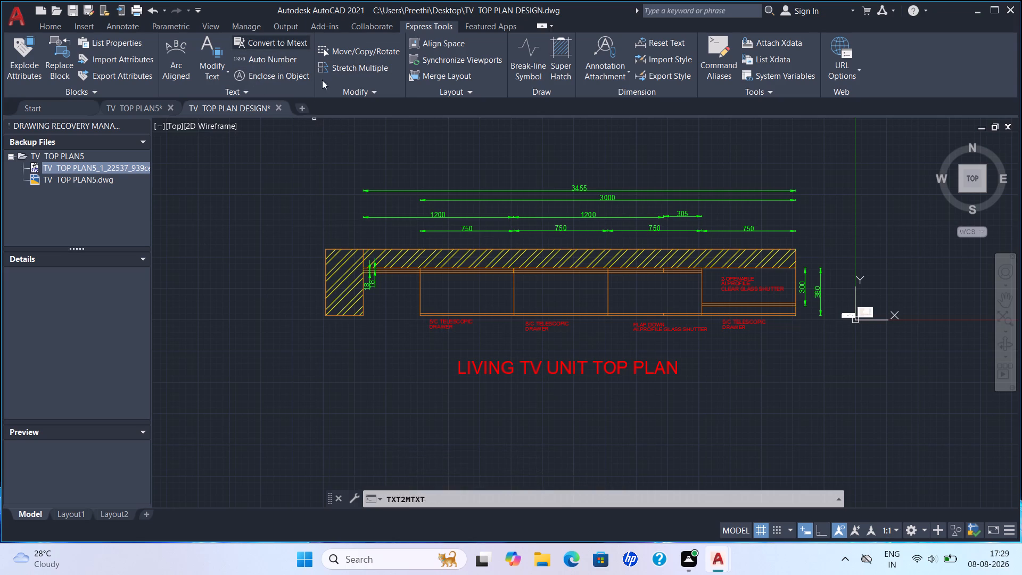
pyautogui.click(532, 366)
pyautogui.press('space')
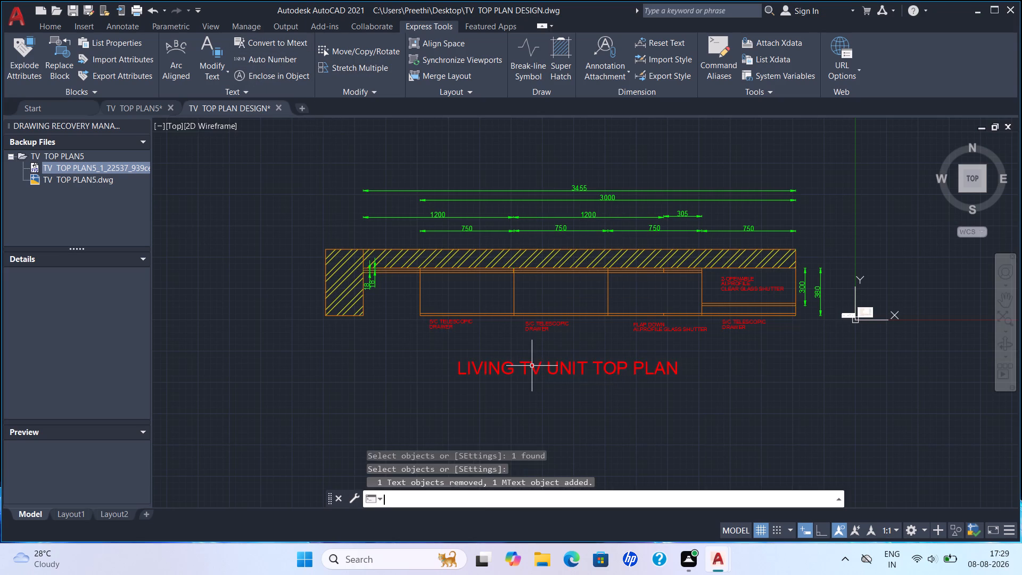
# Make the LIVING TV UNIT TOP PLAN title bold and underlined.
pyautogui.scroll(3, 532, 366)
pyautogui.doubleClick(529, 353)
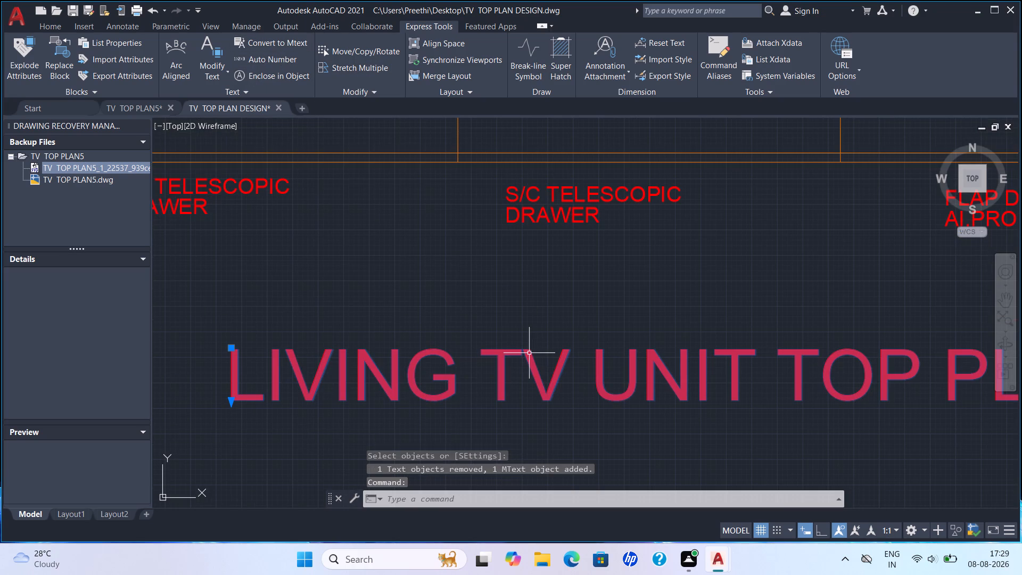
pyautogui.doubleClick(529, 353)
pyautogui.scroll(-1, 589, 373)
pyautogui.doubleClick(598, 359)
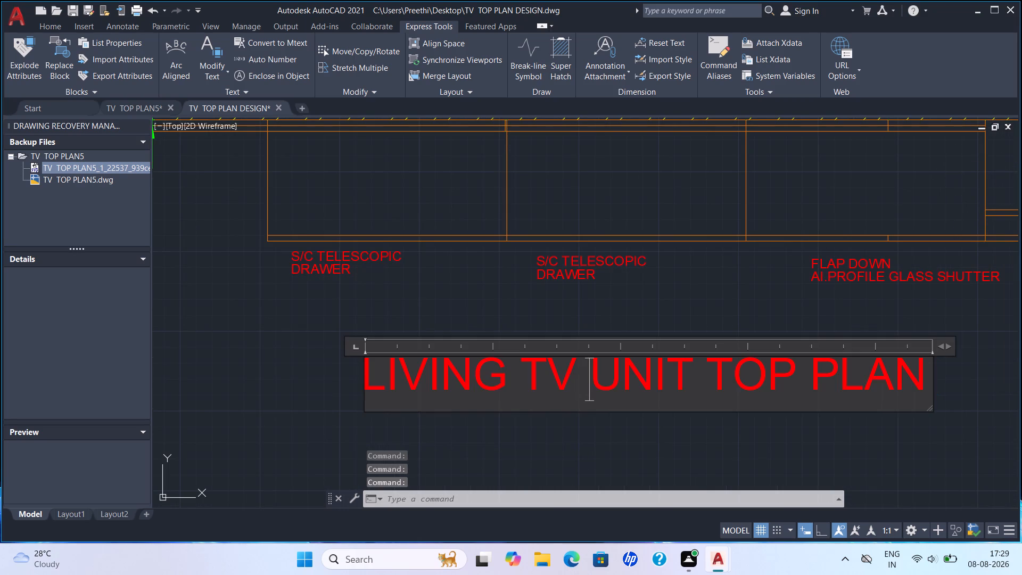
pyautogui.hotkey('ctrl', 'a')
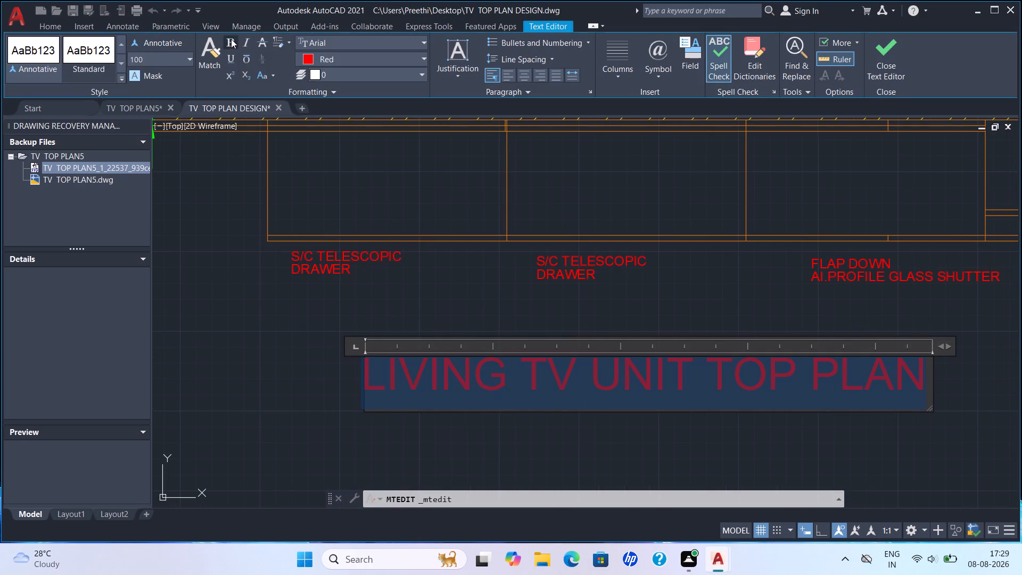
pyautogui.click(231, 39)
pyautogui.click(232, 61)
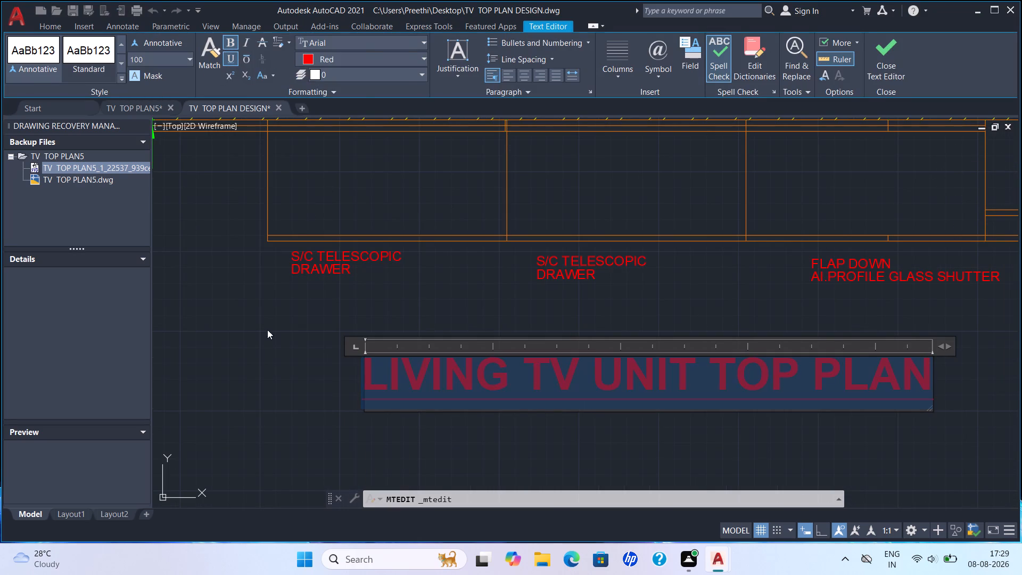
pyautogui.click(267, 330)
# Copy the LIVING TV UNIT TOP PLAN title to just below the bottom dimensions of the front elevation.
pyautogui.scroll(-2, 356, 393)
pyautogui.moveTo(484, 415); pyautogui.dragTo(476, 407)
pyautogui.click(459, 380)
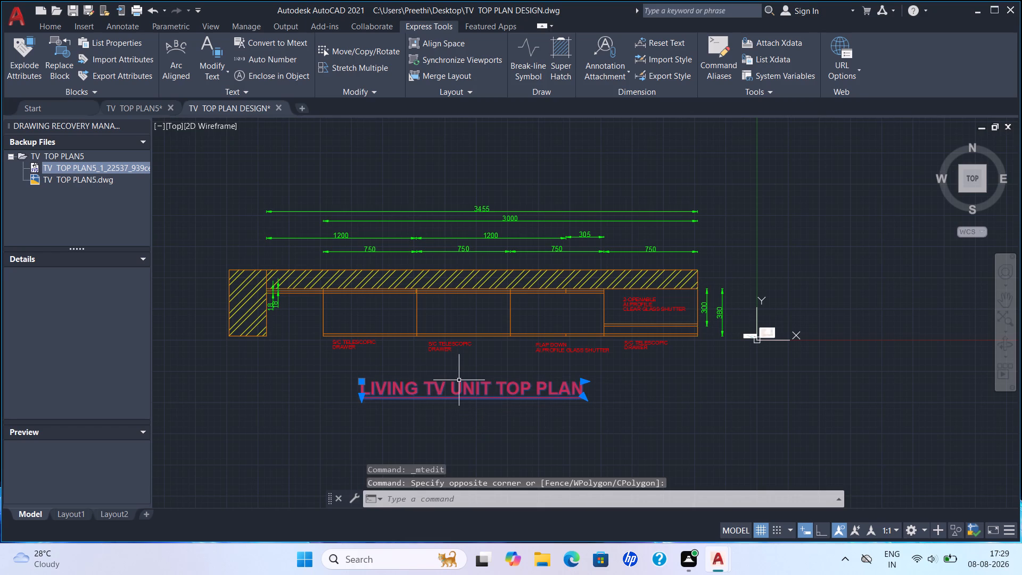
pyautogui.write('CO')
pyautogui.press('space')
pyautogui.click(435, 389)
pyautogui.scroll(-4, 347, 375)
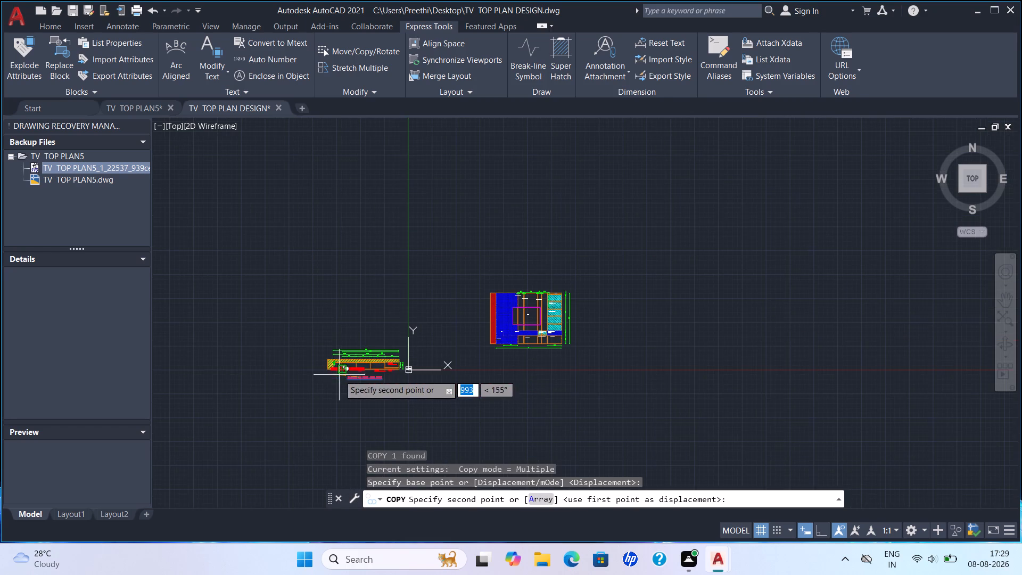
pyautogui.scroll(4, 536, 371)
pyautogui.click(481, 273)
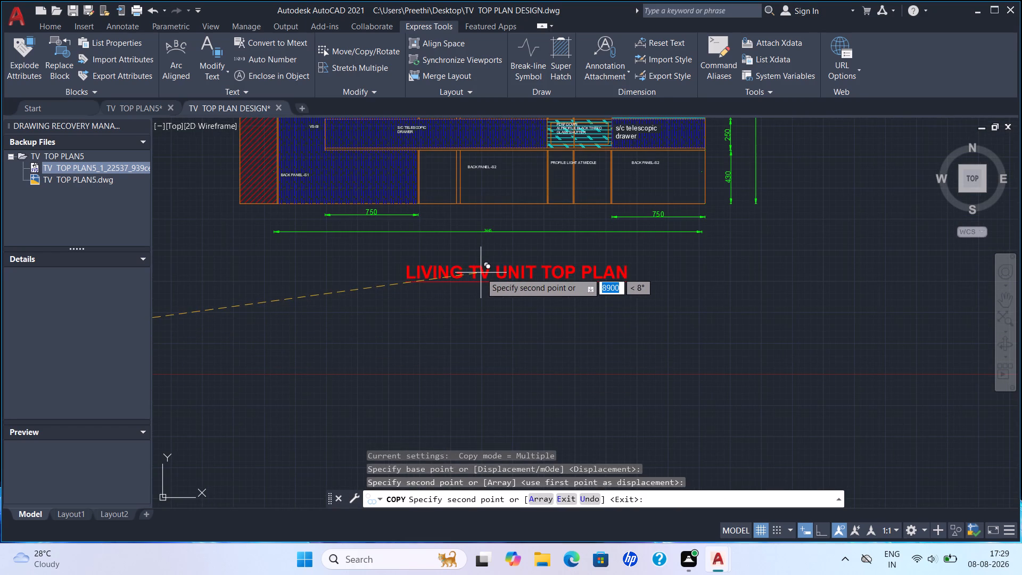
pyautogui.press('Escape')
# Change the copied title to LIVING TV FRONT ELEVATION and widen its text frame so it fits on one line.
pyautogui.doubleClick(516, 268)
pyautogui.scroll(2, 525, 267)
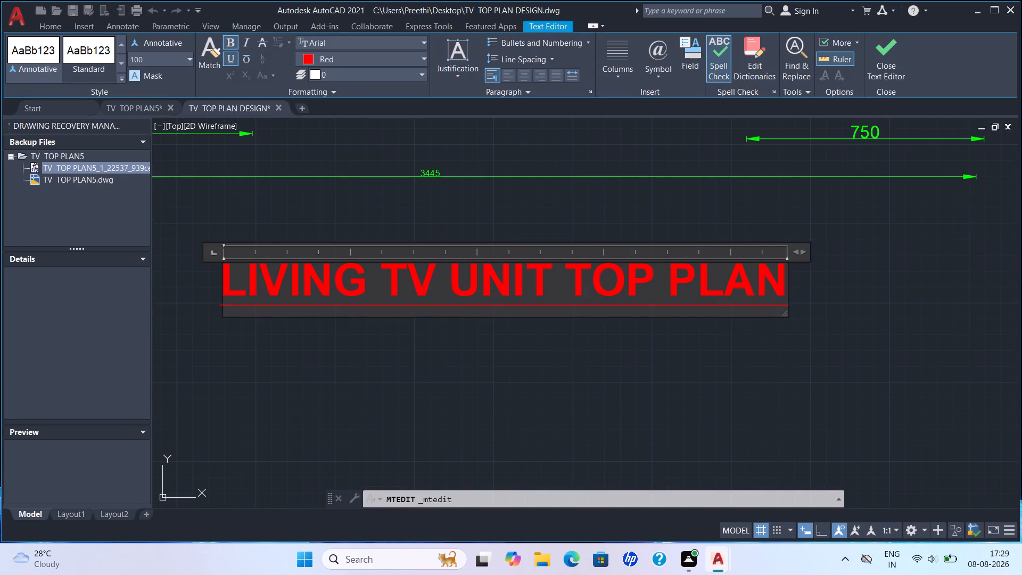
pyautogui.moveTo(452, 285); pyautogui.dragTo(812, 295)
pyautogui.write('FRONT ELEVATION')
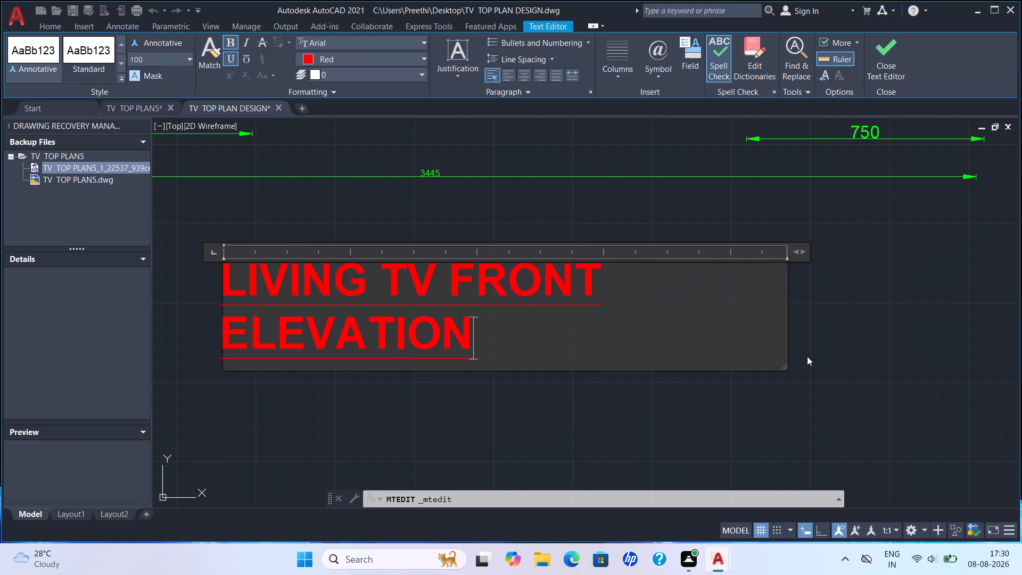
pyautogui.scroll(-3, 666, 339)
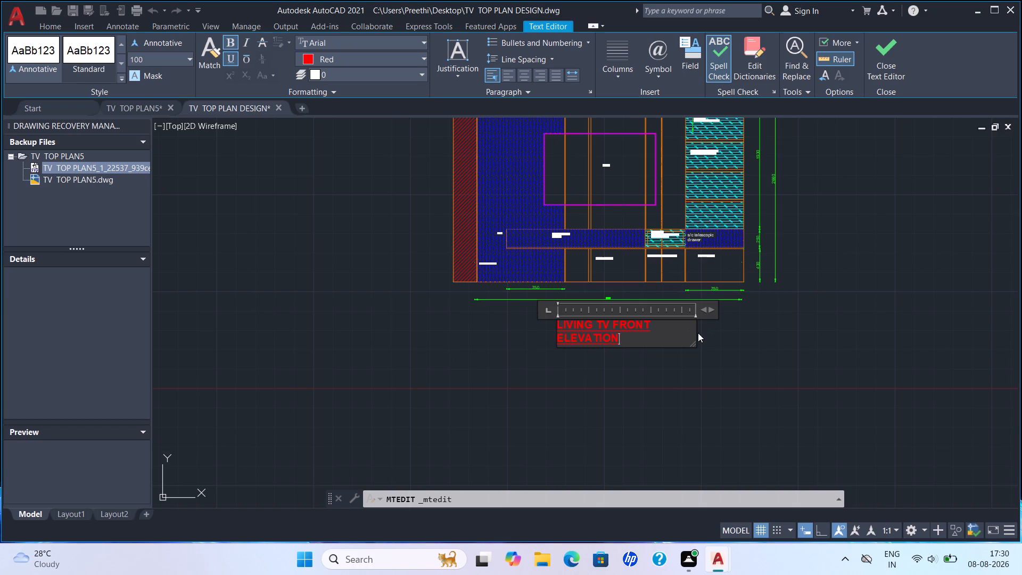
pyautogui.moveTo(696, 332); pyautogui.dragTo(762, 333)
pyautogui.click(721, 369)
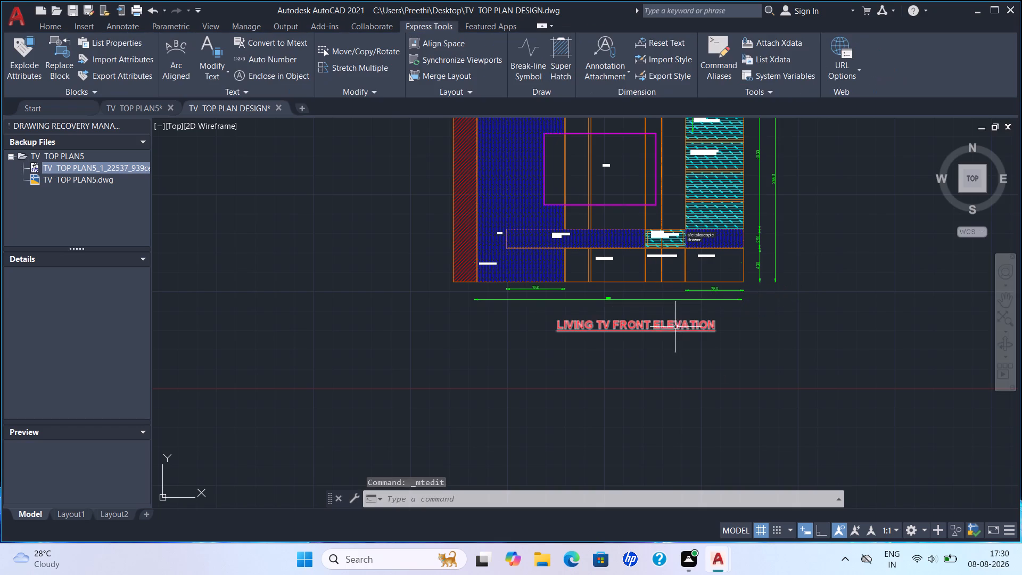
# Trim away the vertical panel lines that run through the inside of the LED TV rectangle in the front elevation.
pyautogui.scroll(1, 675, 327)
pyautogui.scroll(-3, 677, 331)
pyautogui.scroll(6, 663, 272)
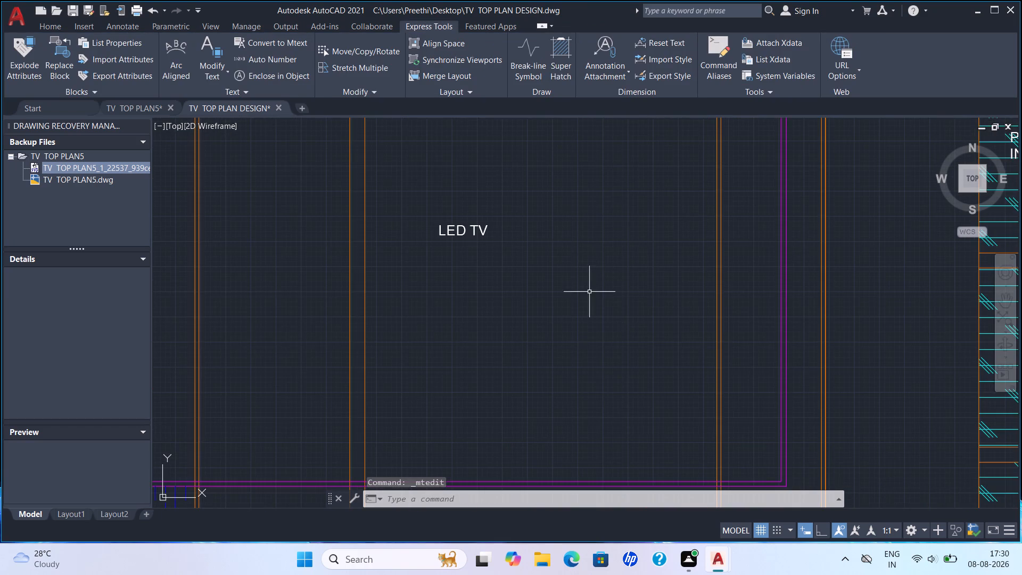
pyautogui.scroll(-2, 579, 295)
pyautogui.moveTo(661, 286); pyautogui.dragTo(618, 311, button='middle')
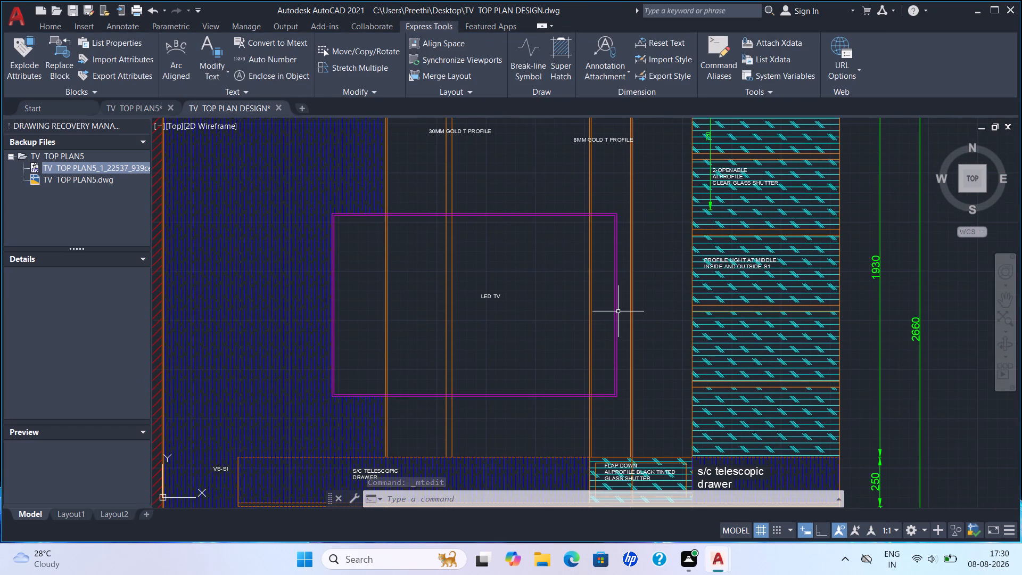
pyautogui.press('t')
pyautogui.press('r')
pyautogui.press('space')
pyautogui.moveTo(365, 297); pyautogui.dragTo(617, 249)
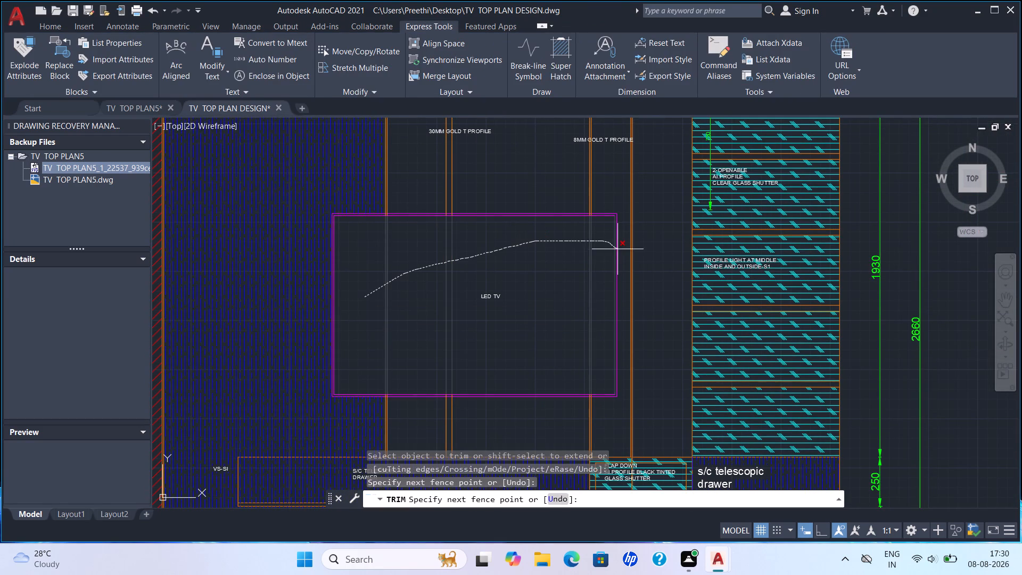
pyautogui.moveTo(617, 249); pyautogui.dragTo(617, 250)
pyautogui.press('Escape')
pyautogui.press('space')
pyautogui.moveTo(604, 257); pyautogui.dragTo(362, 290)
pyautogui.press('Escape')
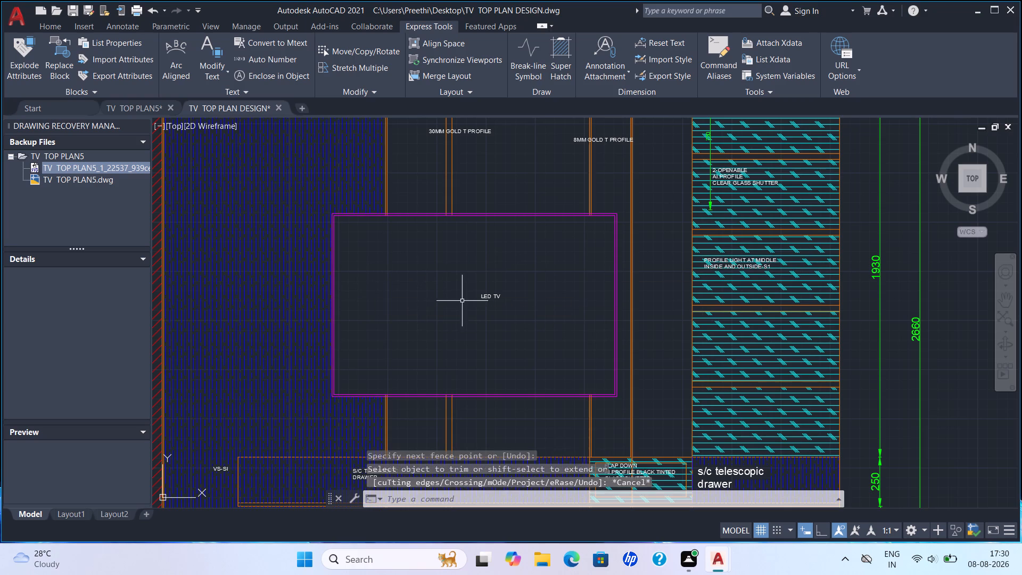
pyautogui.press('Escape')
# Select all single-line labels similar to the top plan's S/C TELESCOPIC label and set their text height to 20.
pyautogui.scroll(-4, 494, 293)
pyautogui.scroll(3, 225, 374)
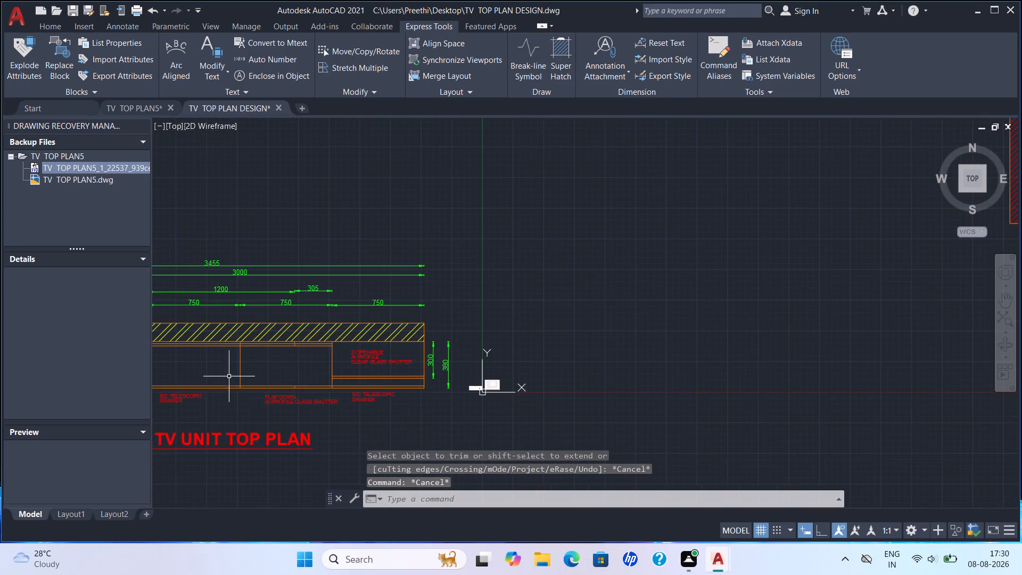
pyautogui.scroll(2, 372, 398)
pyautogui.moveTo(361, 401); pyautogui.dragTo(559, 379, button='middle')
pyautogui.scroll(3, 571, 368)
pyautogui.scroll(-1, 531, 358)
pyautogui.click(545, 346)
pyautogui.click(523, 364)
pyautogui.rightClick(532, 359)
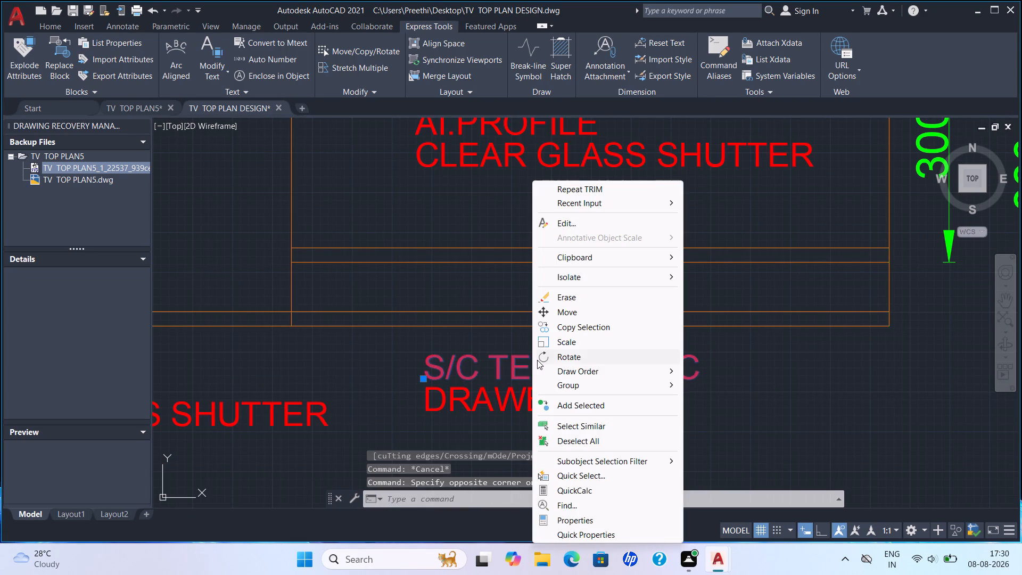
pyautogui.click(596, 429)
pyautogui.scroll(-5, 491, 364)
pyautogui.moveTo(457, 395); pyautogui.dragTo(391, 357, button='middle')
pyautogui.scroll(-1, 393, 357)
pyautogui.scroll(4, 804, 222)
pyautogui.moveTo(747, 223); pyautogui.dragTo(630, 292, button='middle')
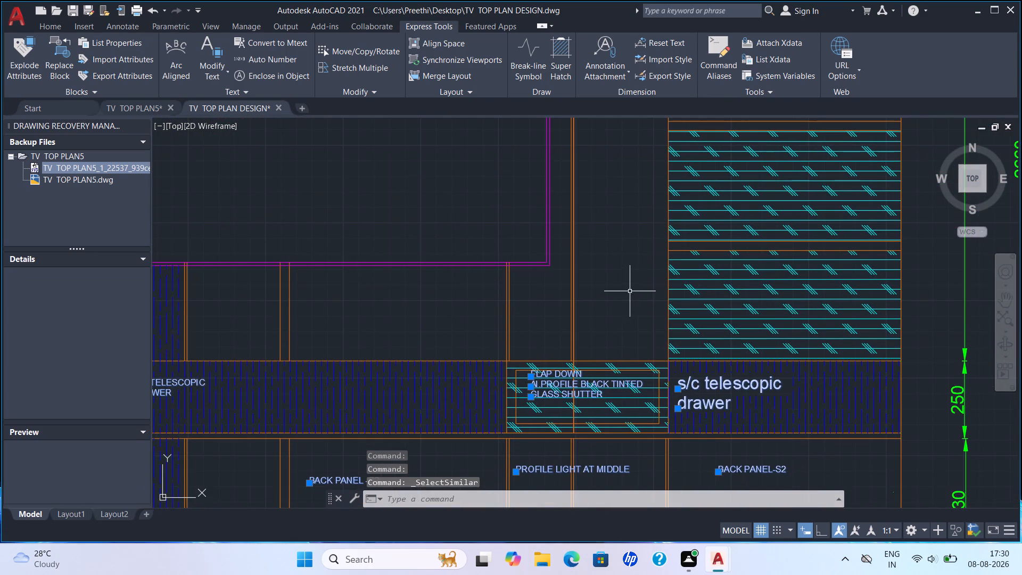
pyautogui.rightClick(641, 290)
pyautogui.click(699, 522)
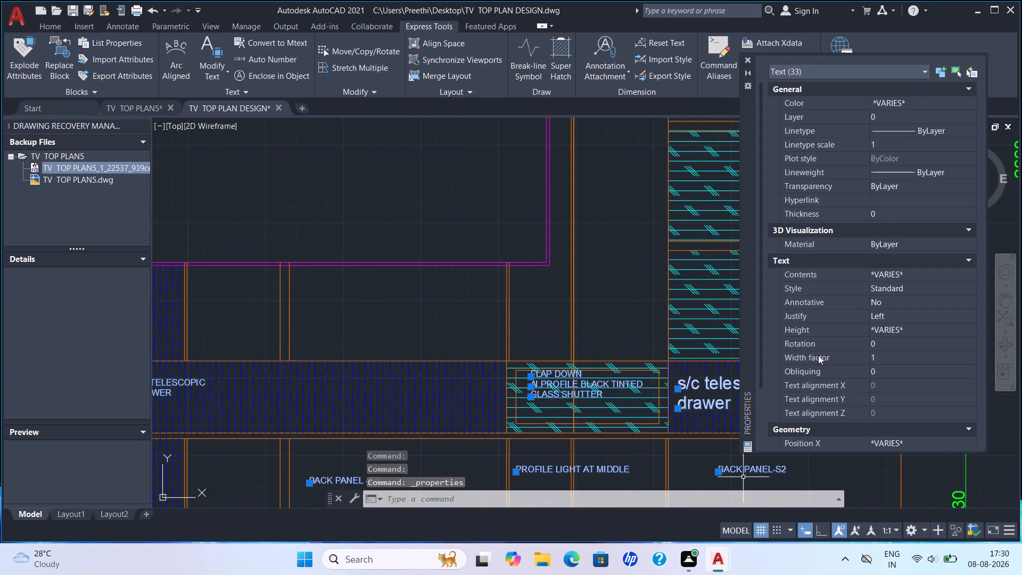
pyautogui.click(912, 331)
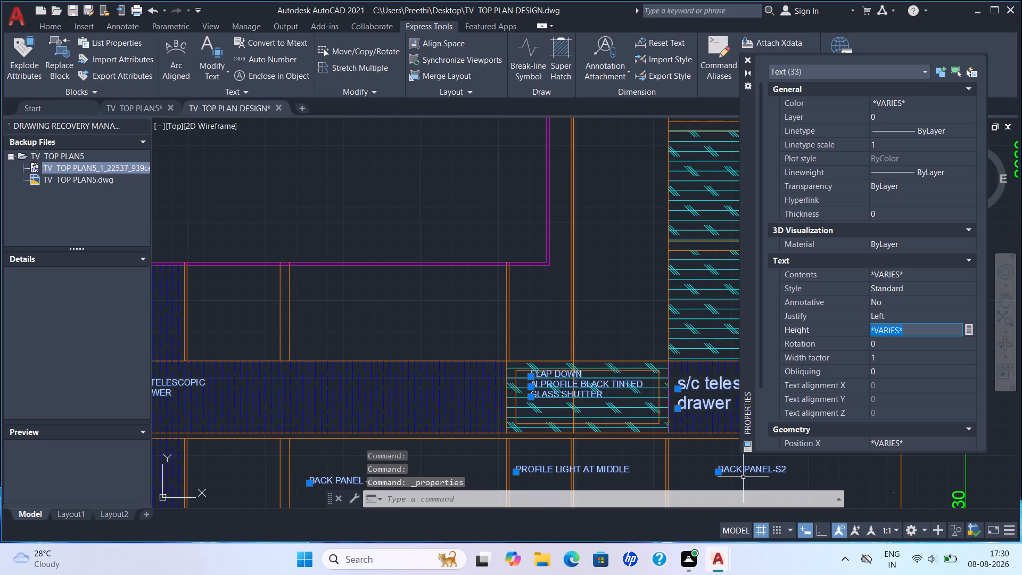
pyautogui.write('20')
pyautogui.press('Return')
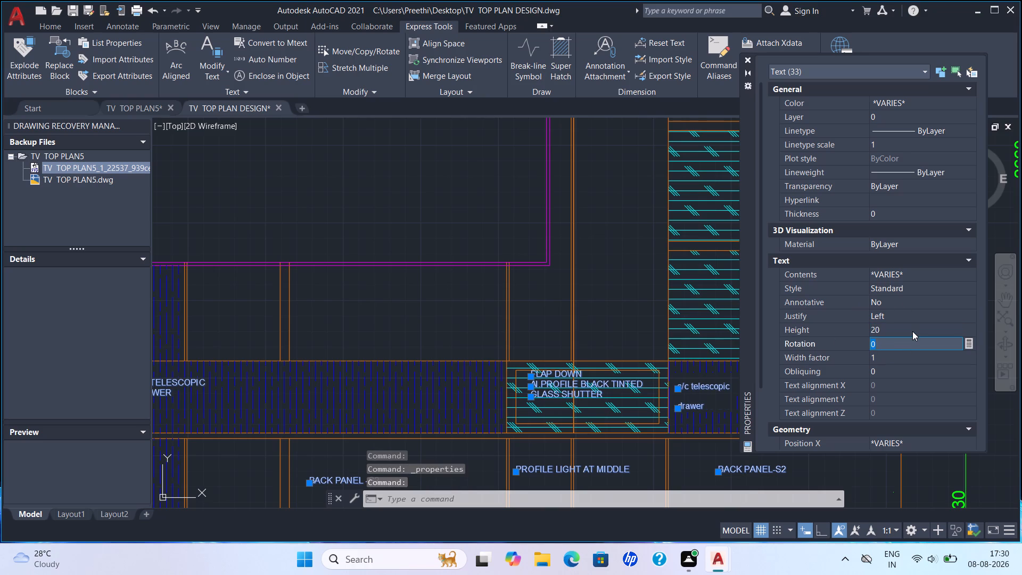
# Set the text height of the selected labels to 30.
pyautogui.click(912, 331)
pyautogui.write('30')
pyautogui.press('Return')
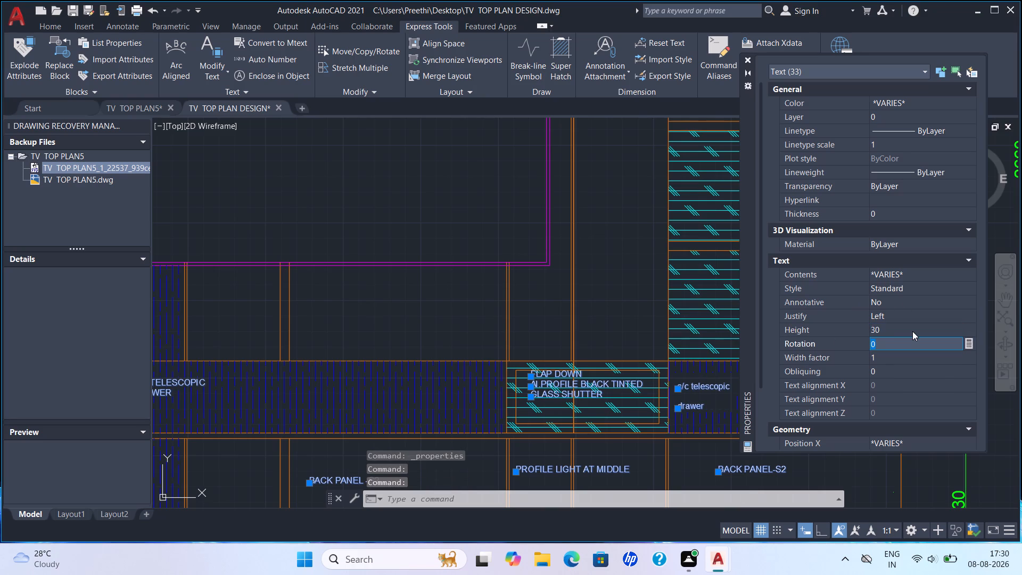
# Set the text height of the selected labels to 25, check them in both views, then deselect them and close their properties.
pyautogui.click(912, 331)
pyautogui.write('25')
pyautogui.press('Return')
pyautogui.scroll(3, 617, 385)
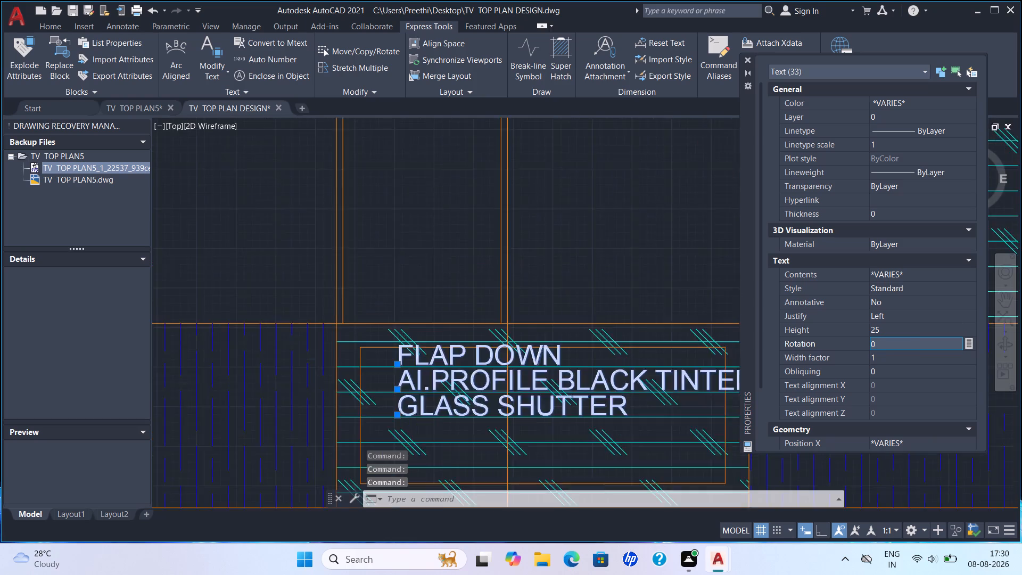
pyautogui.scroll(-6, 475, 358)
pyautogui.scroll(-1, 421, 292)
pyautogui.moveTo(421, 292); pyautogui.dragTo(657, 194, button='middle')
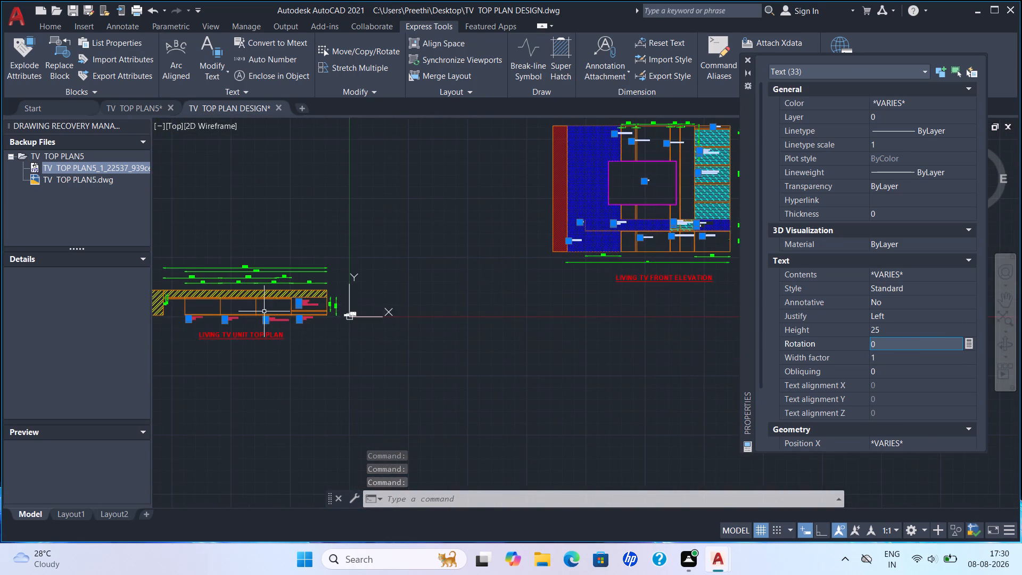
pyautogui.scroll(5, 262, 311)
pyautogui.press('Escape')
pyautogui.press('Escape')
pyautogui.press('Escape')
pyautogui.press('Escape')
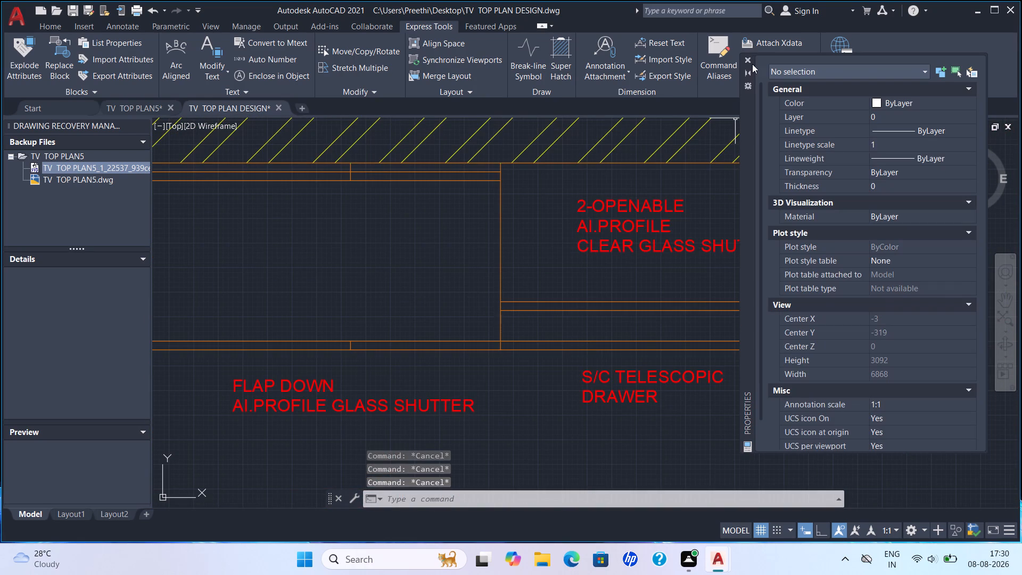
pyautogui.click(751, 62)
pyautogui.press('Escape')
pyautogui.press('Escape')
# Delete the two reference images of the TV unit top plan and elevation near the drawing origin.
pyautogui.scroll(-4, 398, 350)
pyautogui.press('Escape')
pyautogui.press('Escape')
pyautogui.moveTo(404, 331); pyautogui.dragTo(447, 342, button='middle')
pyautogui.press('Escape')
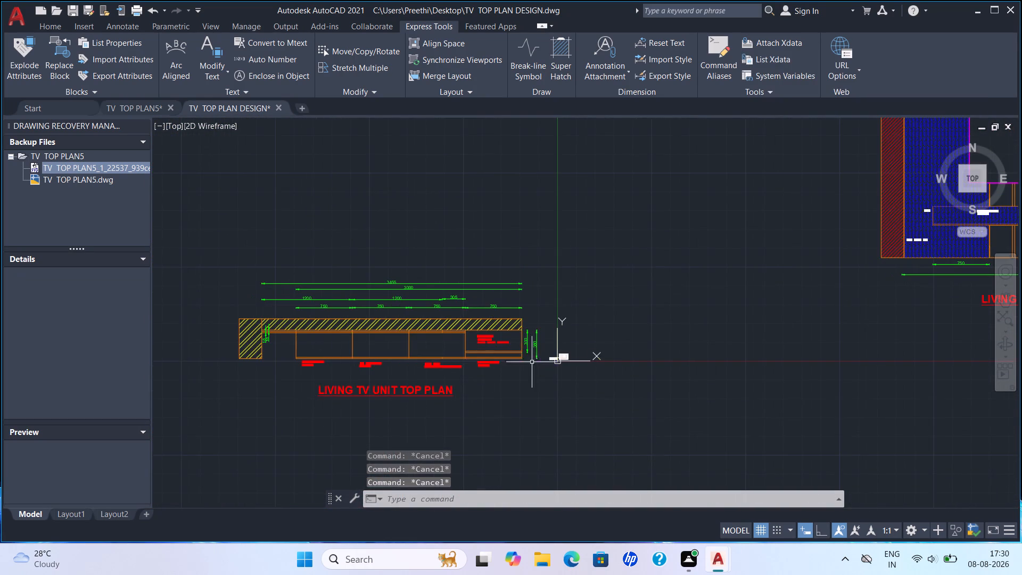
pyautogui.moveTo(565, 362); pyautogui.dragTo(497, 343, button='middle')
pyautogui.scroll(7, 498, 342)
pyautogui.moveTo(644, 367); pyautogui.dragTo(632, 363)
pyautogui.click(452, 266)
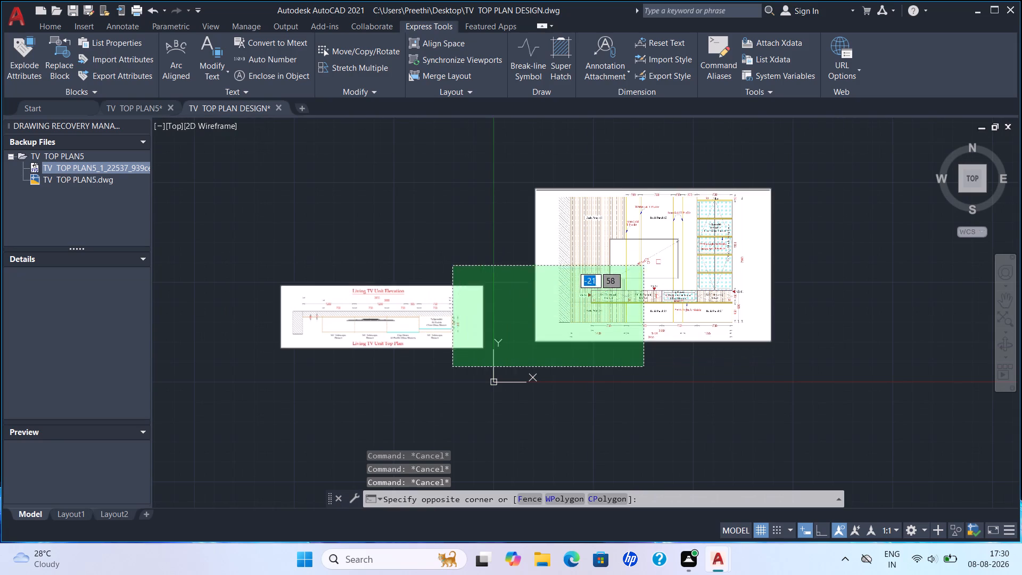
pyautogui.press('Delete')
pyautogui.scroll(-5, 481, 287)
pyautogui.press('Escape')
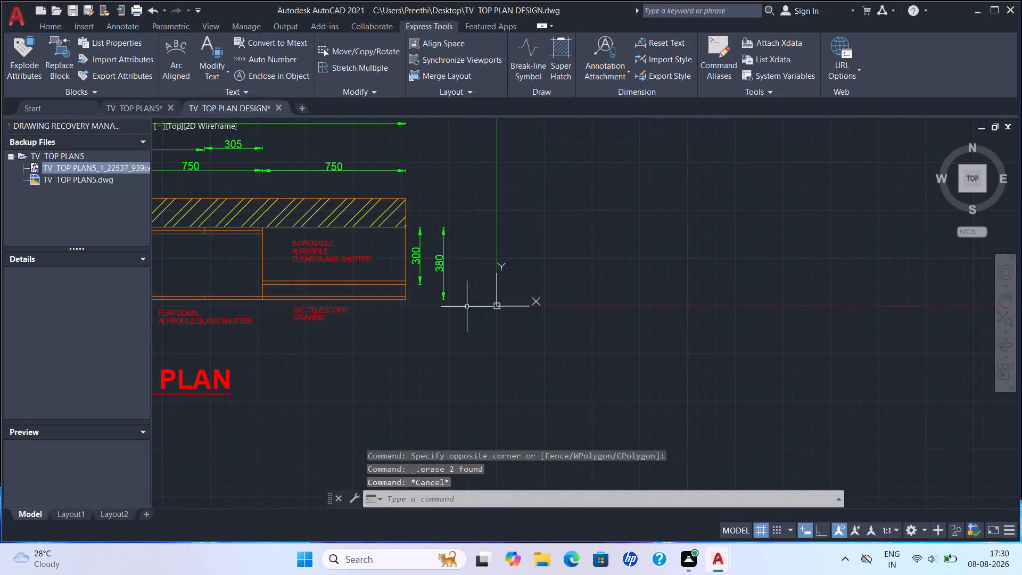
pyautogui.scroll(-4, 459, 304)
pyautogui.press('Escape')
pyautogui.press('Escape')
# Close the Drawing Recovery Manager.
pyautogui.click(143, 127)
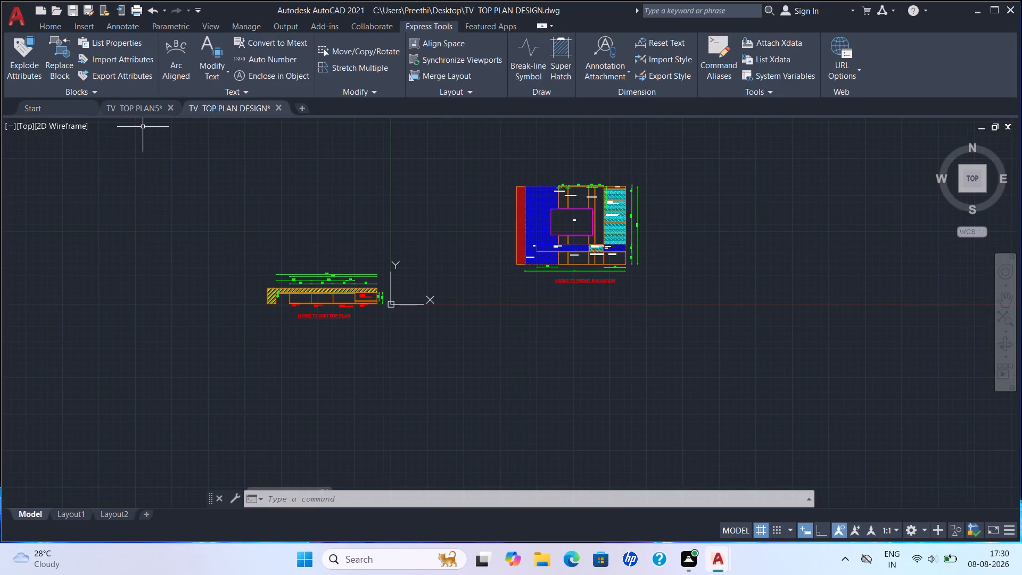
# Create a new blank drawing.
pyautogui.click(302, 109)
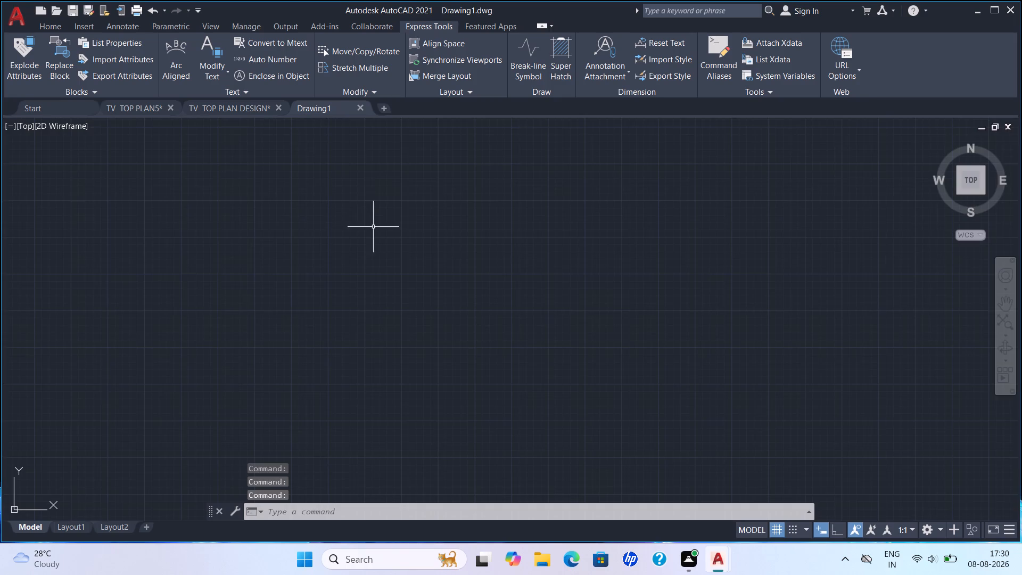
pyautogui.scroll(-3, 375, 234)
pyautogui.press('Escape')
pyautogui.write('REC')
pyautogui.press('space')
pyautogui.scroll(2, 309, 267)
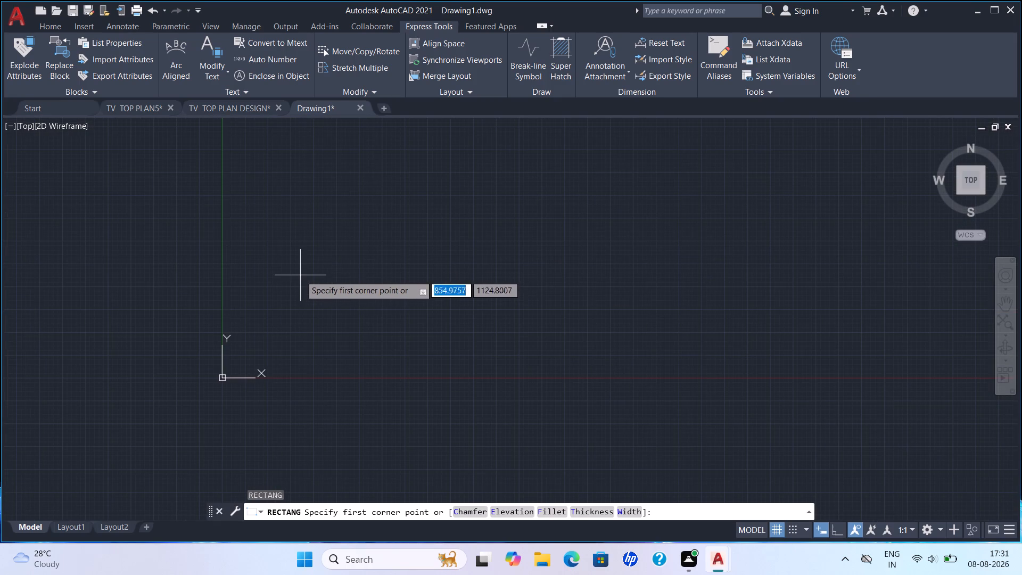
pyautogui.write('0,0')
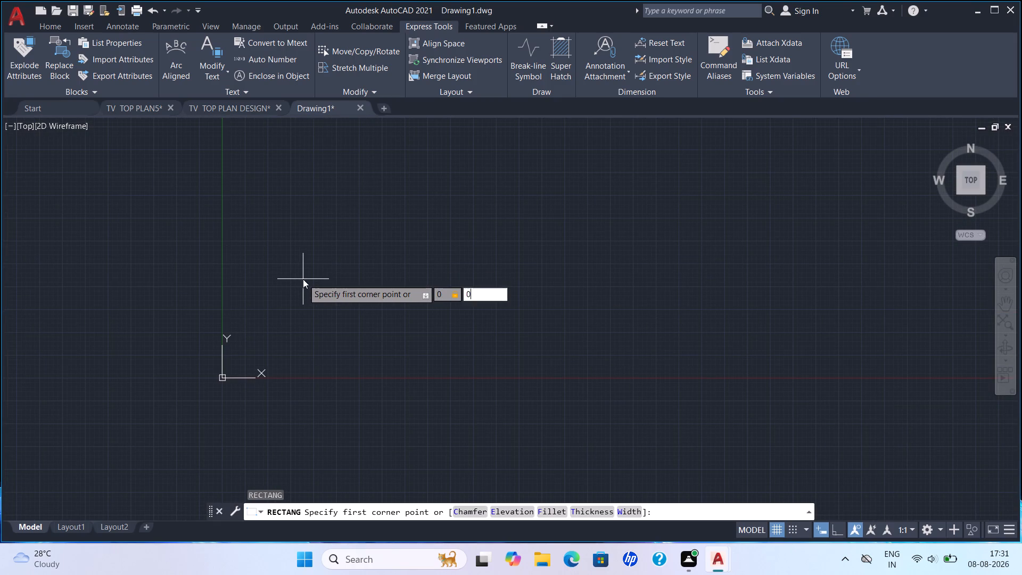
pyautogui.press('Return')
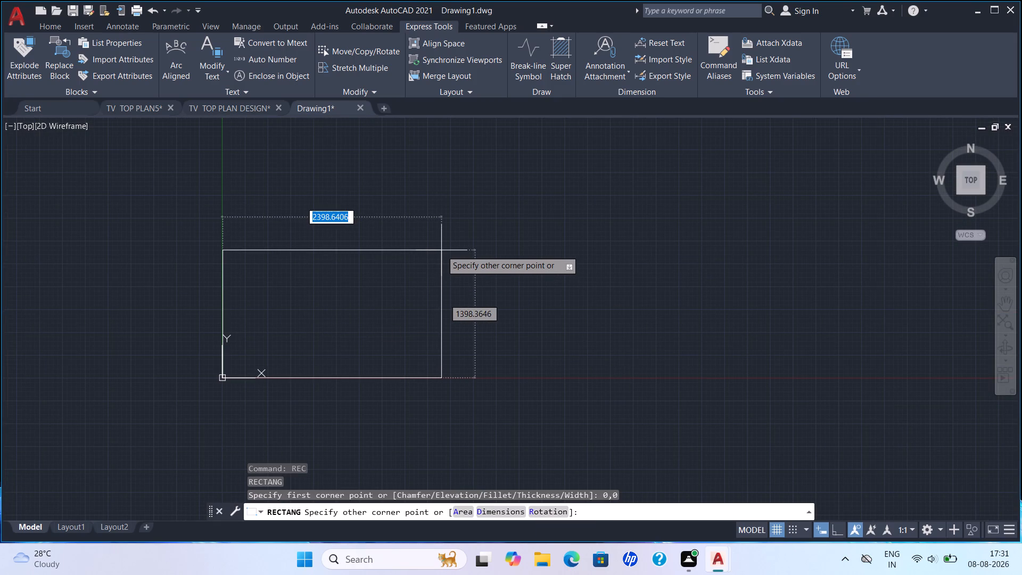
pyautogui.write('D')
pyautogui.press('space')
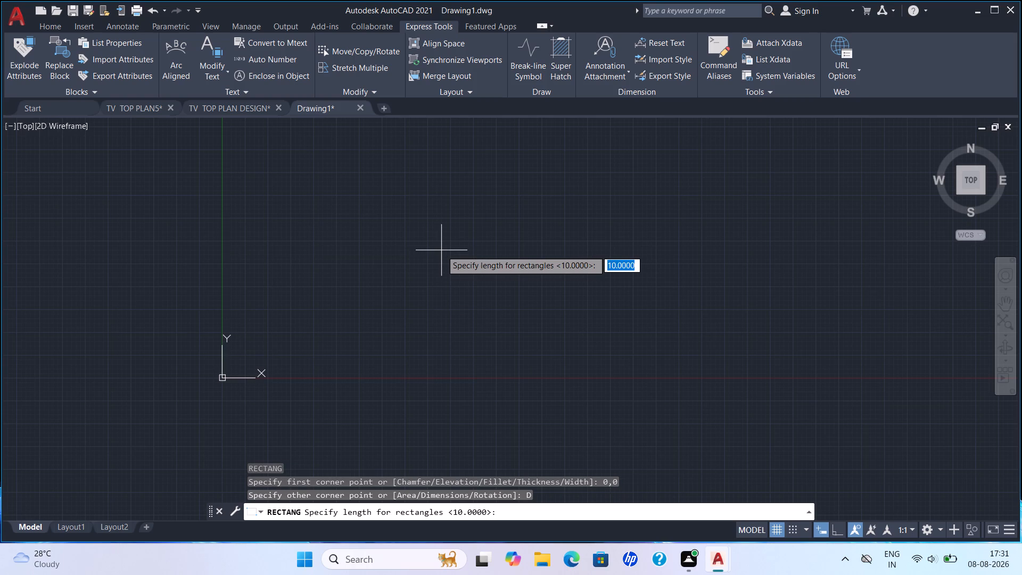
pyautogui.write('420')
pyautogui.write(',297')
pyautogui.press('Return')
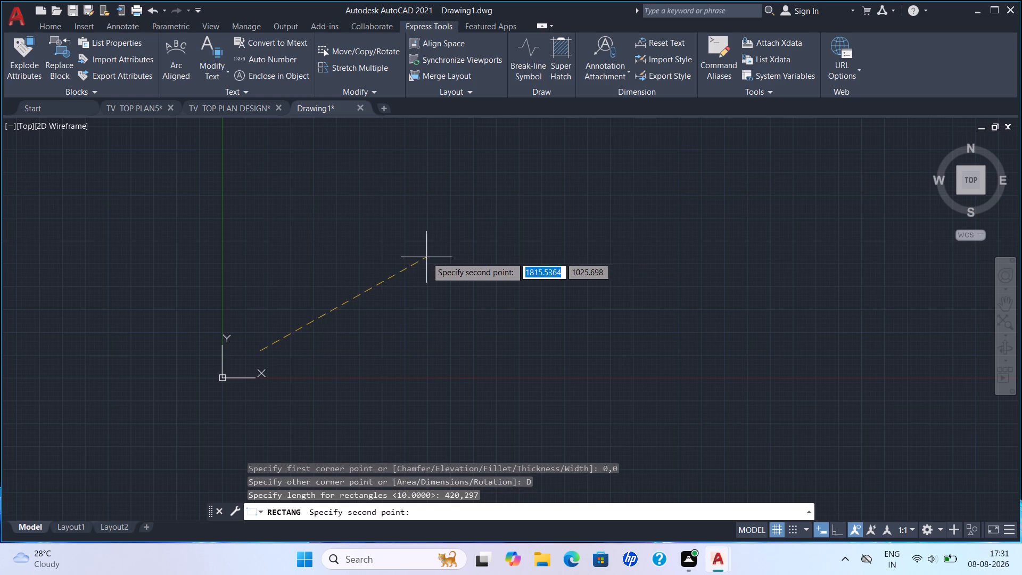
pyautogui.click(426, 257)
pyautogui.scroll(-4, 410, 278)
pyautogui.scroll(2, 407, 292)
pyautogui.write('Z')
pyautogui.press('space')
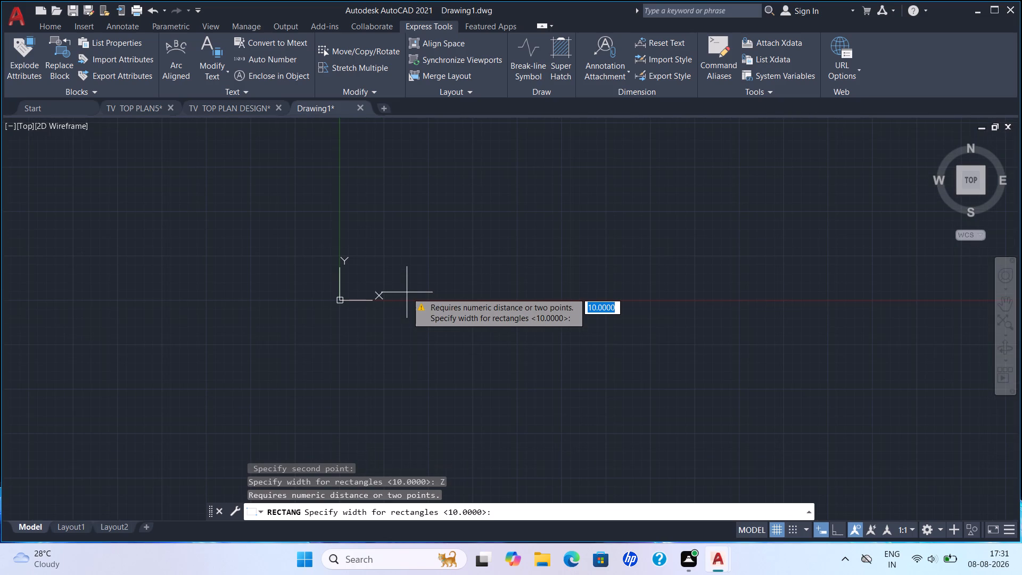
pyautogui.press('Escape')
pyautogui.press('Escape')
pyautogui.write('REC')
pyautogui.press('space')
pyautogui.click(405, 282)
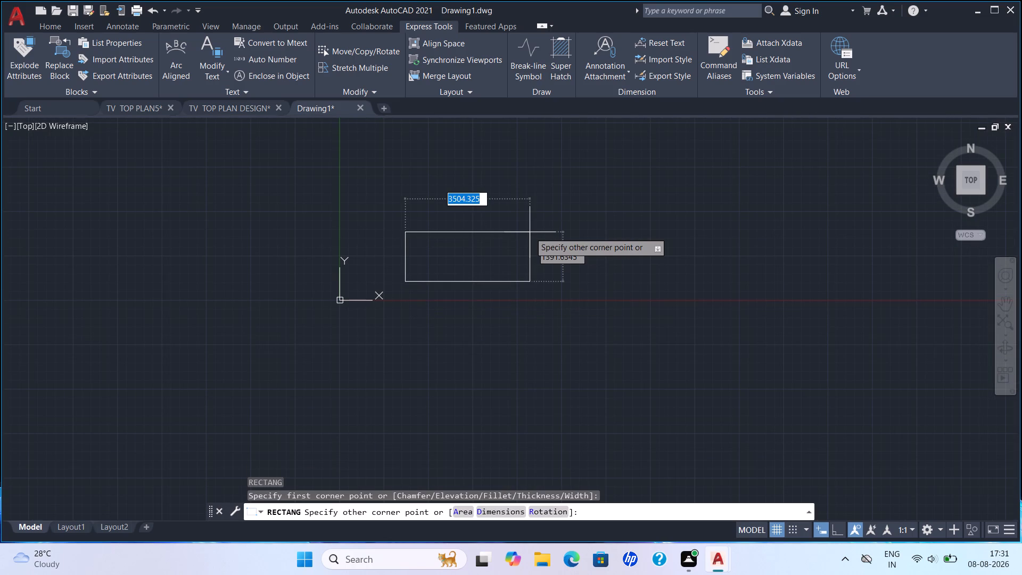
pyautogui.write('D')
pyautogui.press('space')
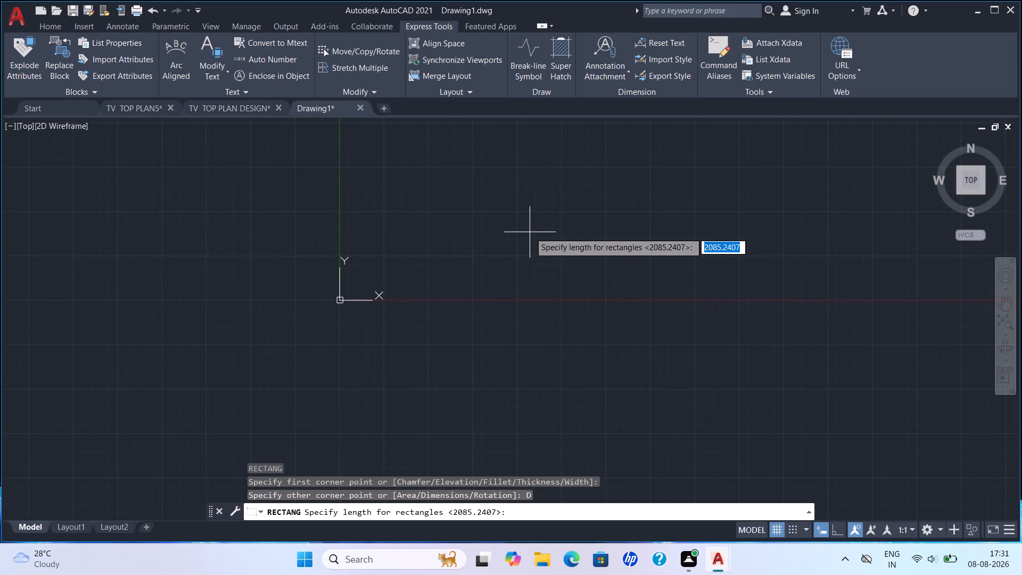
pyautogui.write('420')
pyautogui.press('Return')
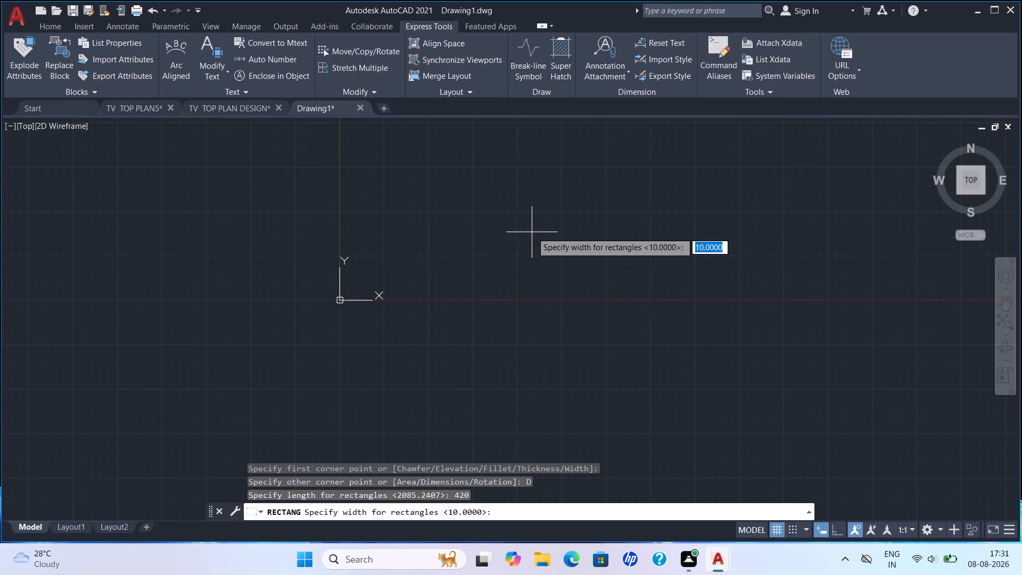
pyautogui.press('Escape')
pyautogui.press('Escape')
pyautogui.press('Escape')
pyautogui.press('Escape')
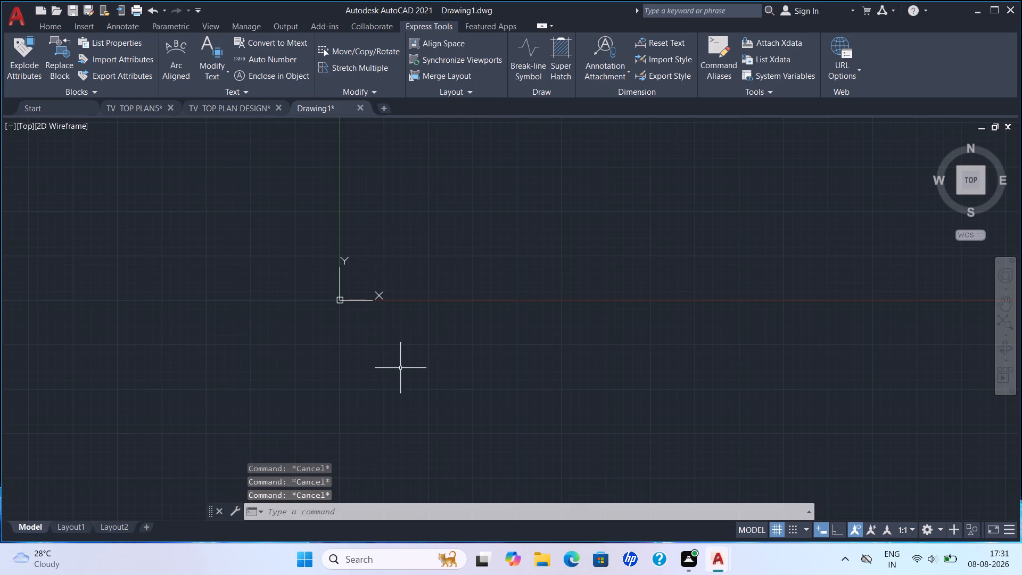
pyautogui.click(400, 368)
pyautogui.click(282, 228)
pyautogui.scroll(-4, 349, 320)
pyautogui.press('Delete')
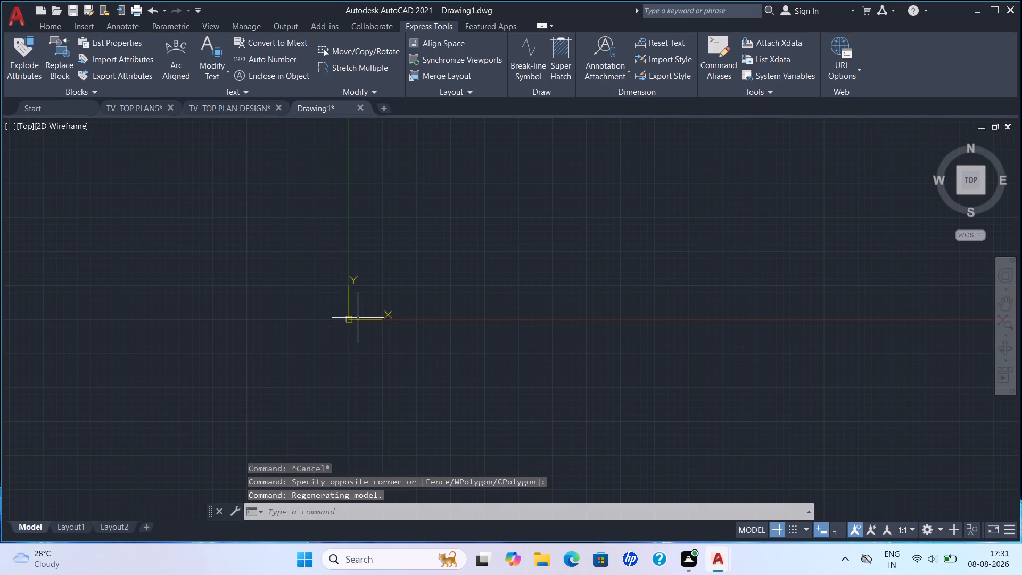
# Check the length type, precision and insertion scale in the drawing units settings, and accept them.
pyautogui.write('UN')
pyautogui.press('space')
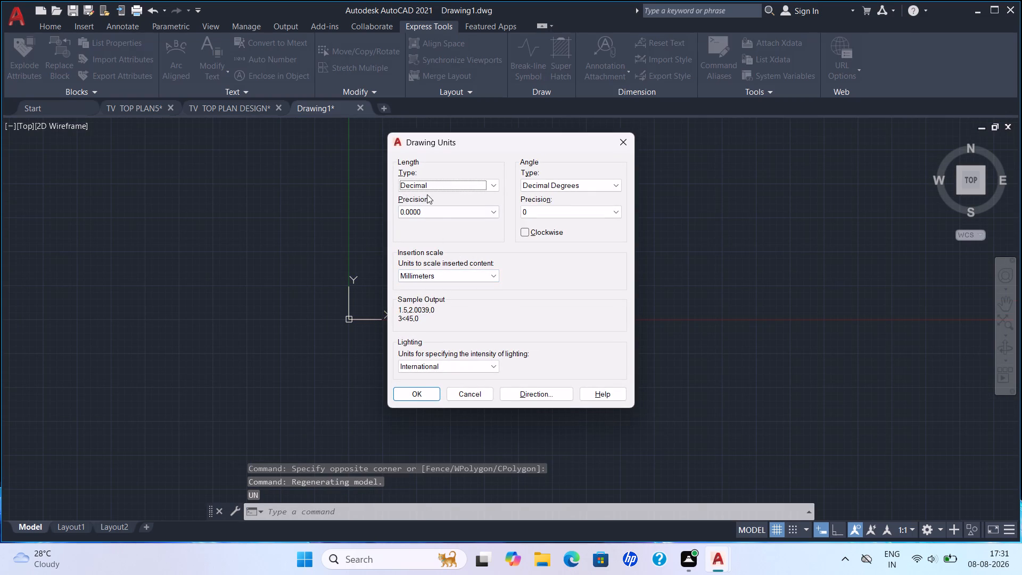
pyautogui.click(418, 407)
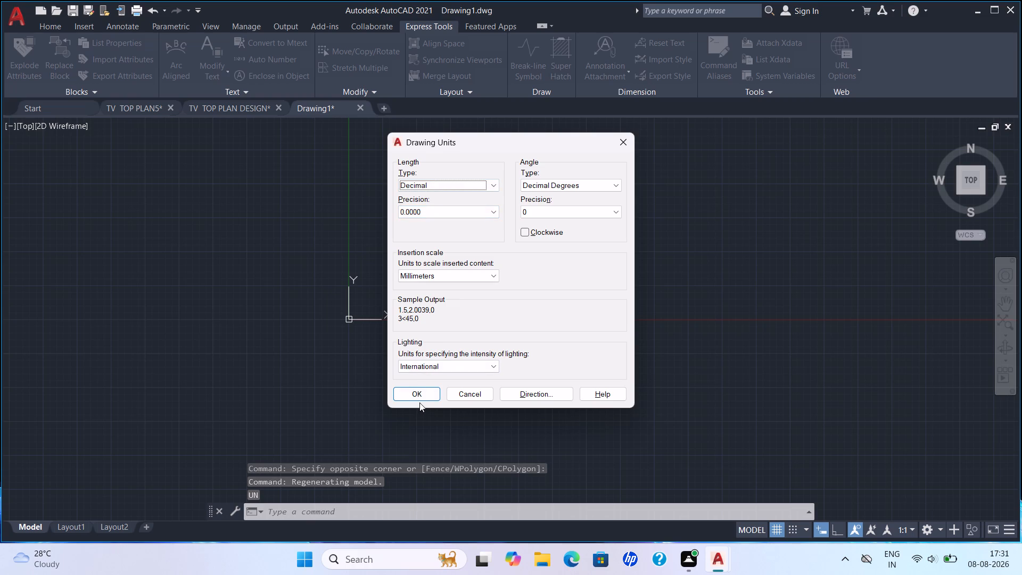
pyautogui.click(418, 398)
pyautogui.press('Escape')
# Draw a sheet border rectangle from the origin 0,0 with a length of 420 and a width of 297.
pyautogui.write('REC')
pyautogui.press('space')
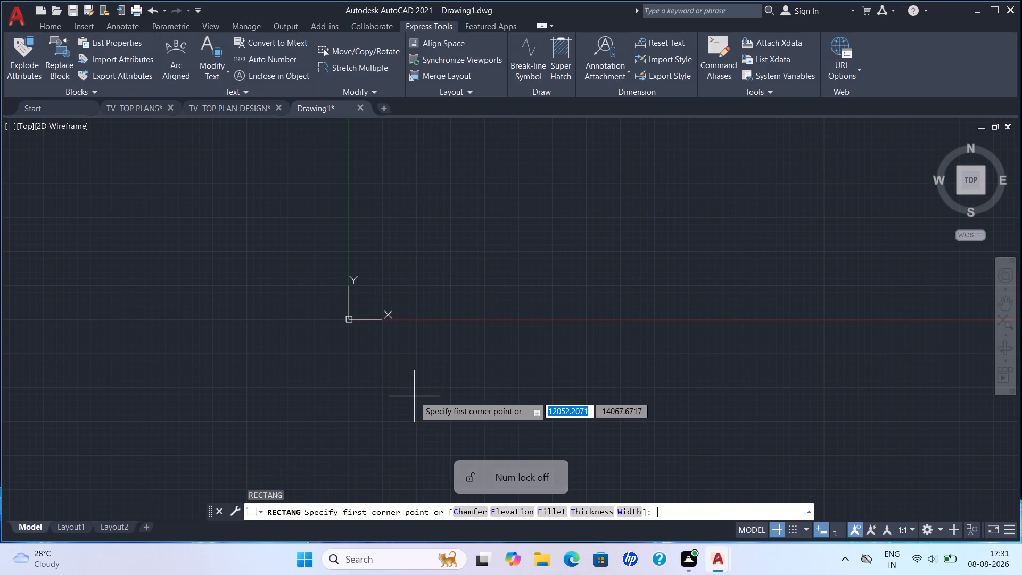
pyautogui.write('0,0')
pyautogui.press('Return')
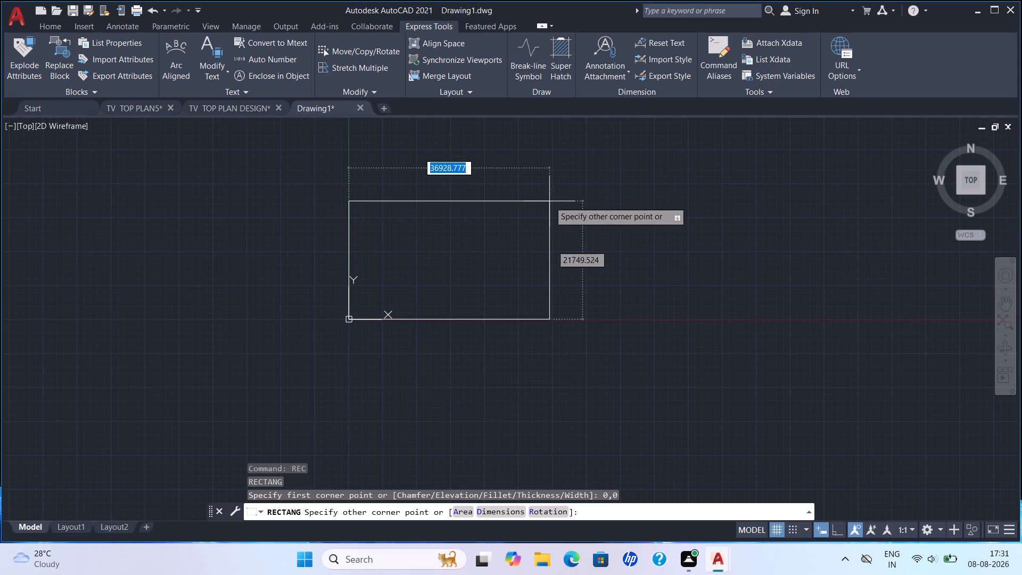
pyautogui.write('D 420')
pyautogui.press('Return')
pyautogui.write('297')
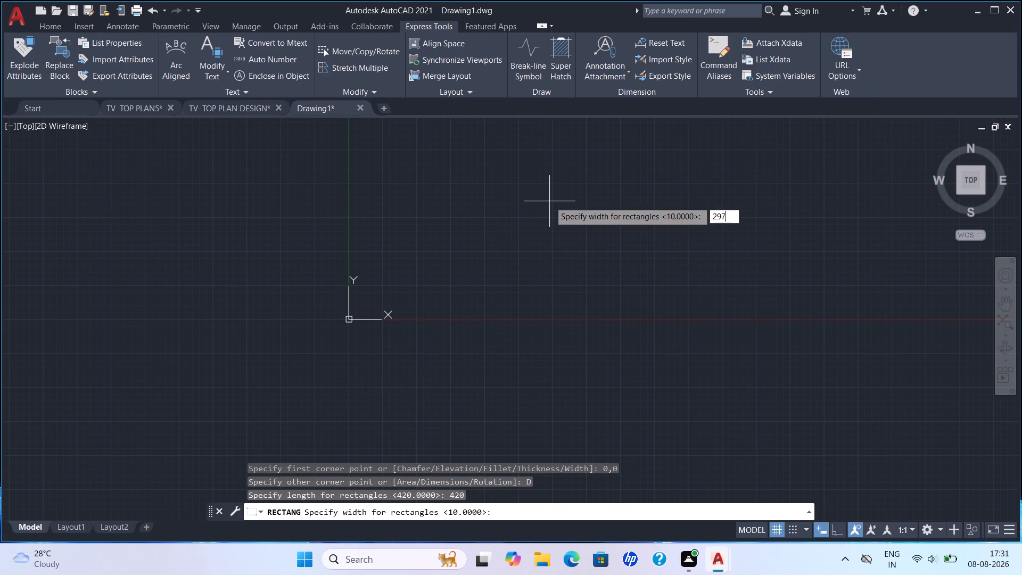
pyautogui.press('Return')
pyautogui.click(487, 205)
# Offset the 420 by 297 rectangle inward by 5 to form an inner border.
pyautogui.scroll(7, 349, 309)
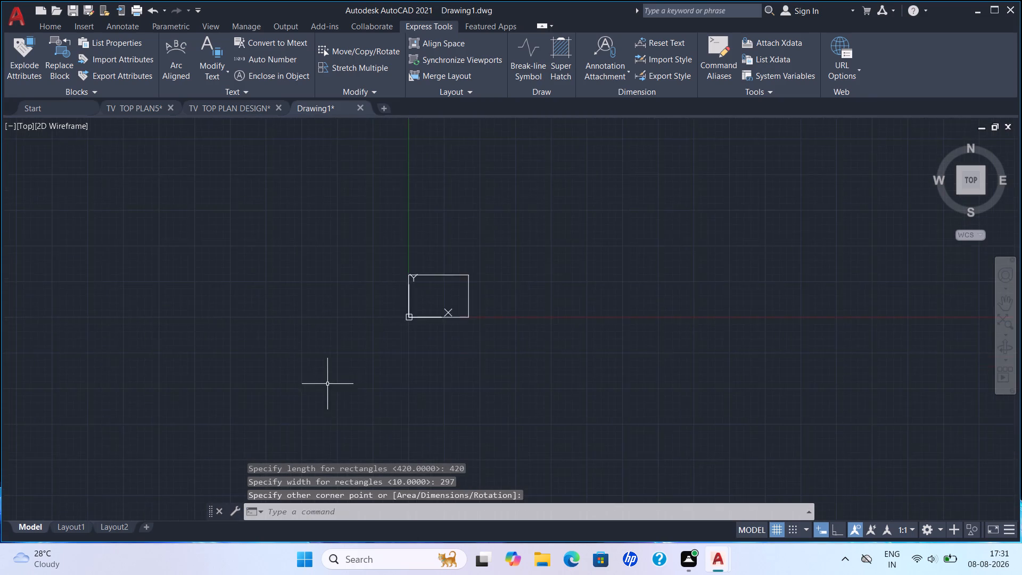
pyautogui.scroll(7, 452, 287)
pyautogui.moveTo(505, 330); pyautogui.dragTo(510, 321, button='middle')
pyautogui.scroll(-2, 508, 323)
pyautogui.moveTo(590, 339); pyautogui.dragTo(584, 325)
pyautogui.click(532, 292)
pyautogui.scroll(-3, 531, 292)
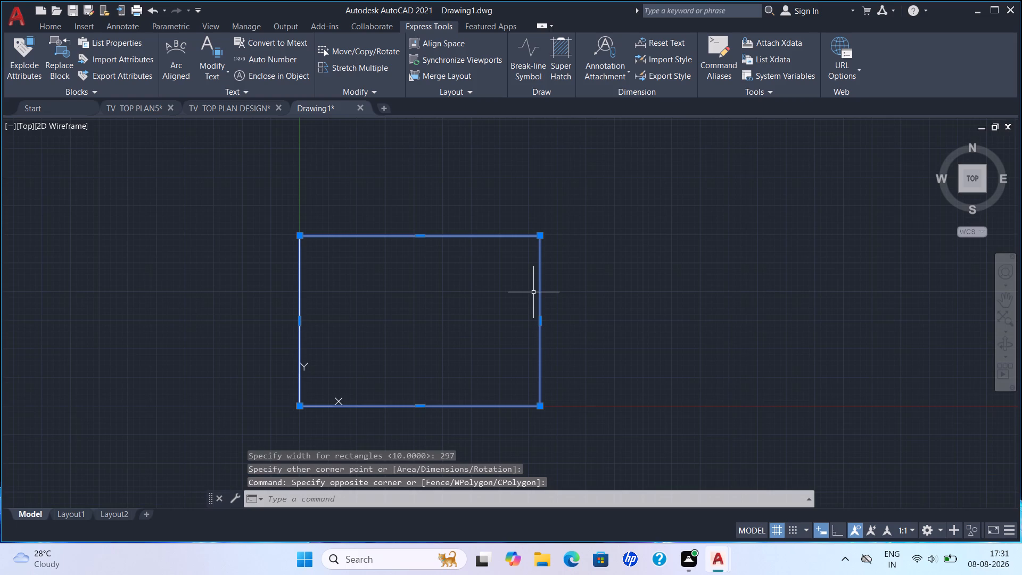
pyautogui.write('O 5')
pyautogui.press('Return')
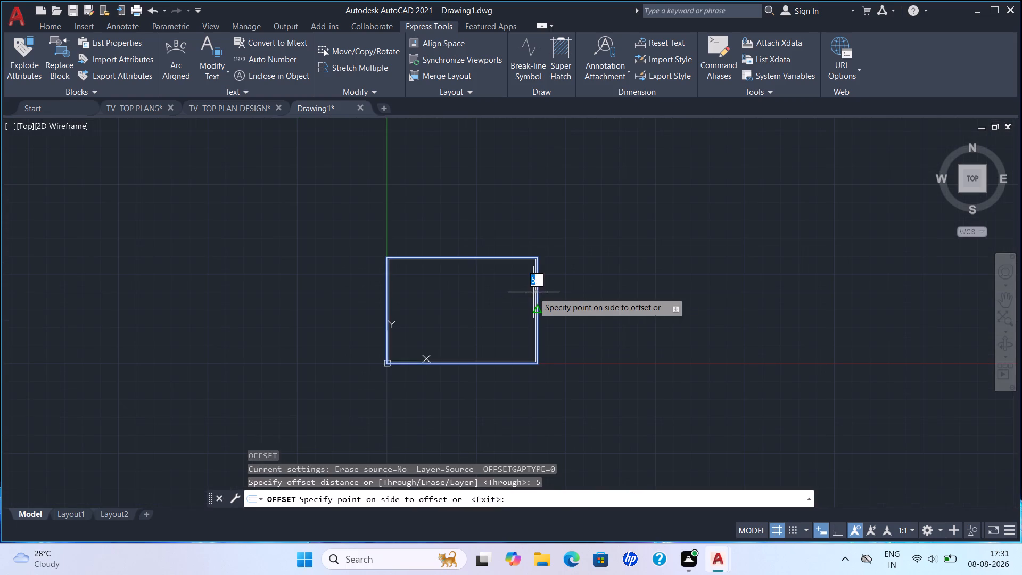
pyautogui.scroll(4, 510, 294)
pyautogui.click(510, 294)
pyautogui.scroll(-2, 509, 295)
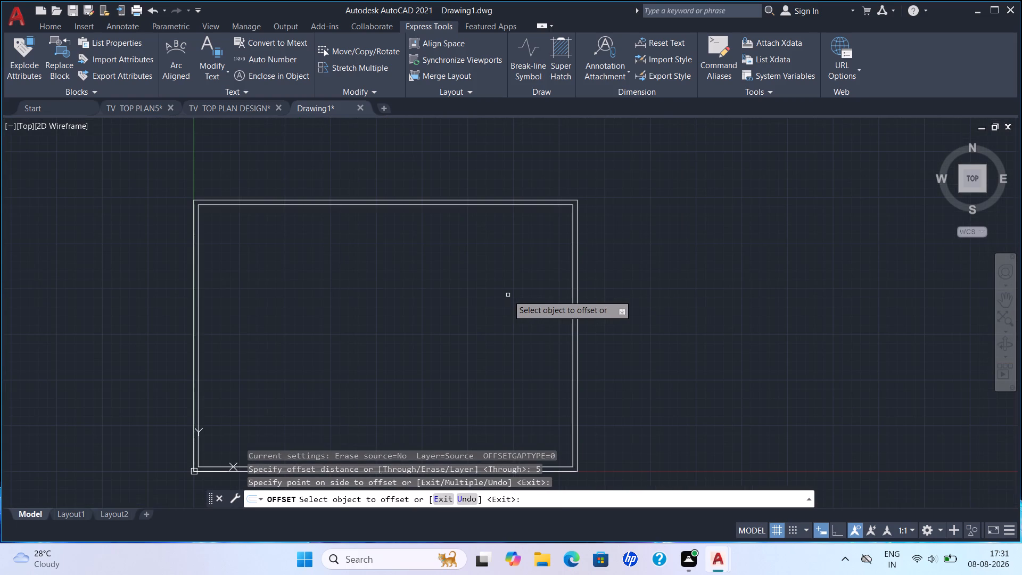
pyautogui.press('Escape')
pyautogui.press('Escape')
pyautogui.press('Escape')
pyautogui.press('Escape')
pyautogui.press('Escape')
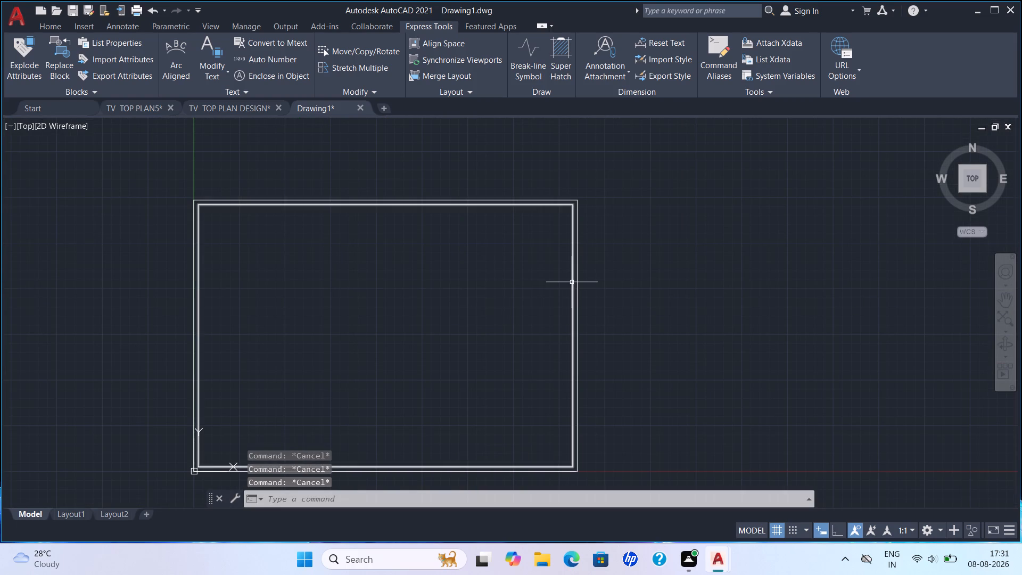
# Explode the inner border rectangle into separate lines.
pyautogui.click(574, 283)
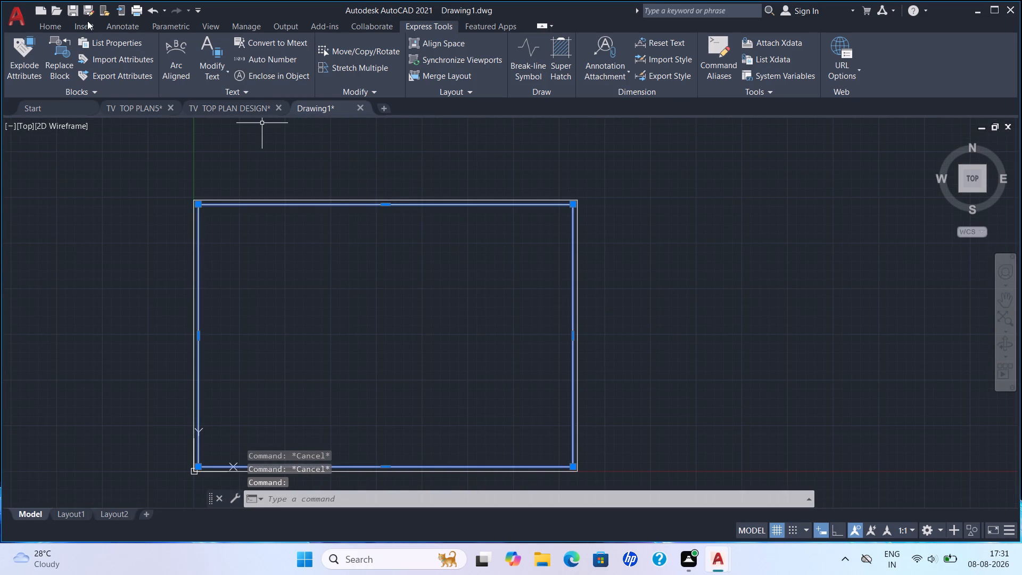
pyautogui.click(56, 24)
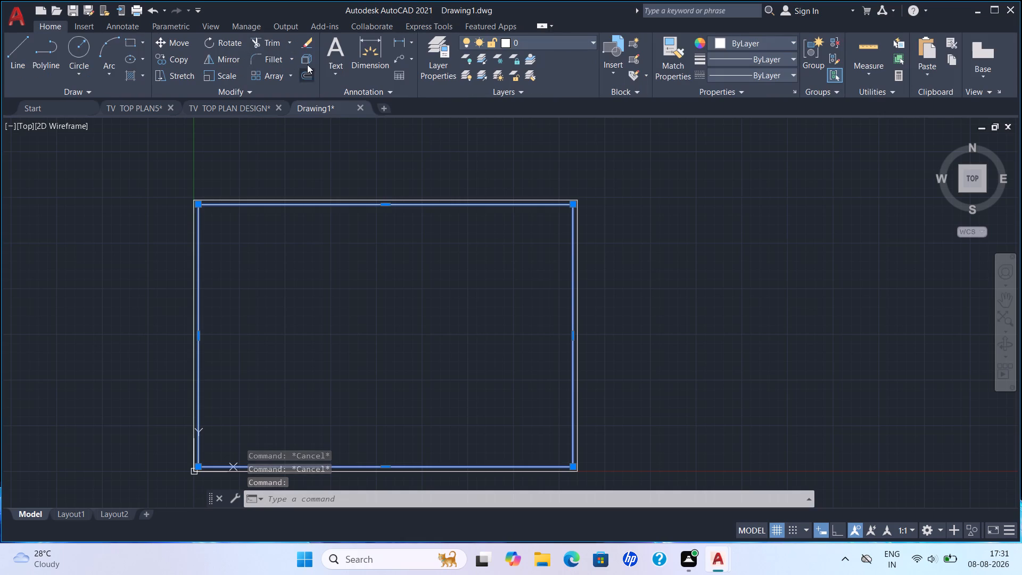
pyautogui.click(309, 62)
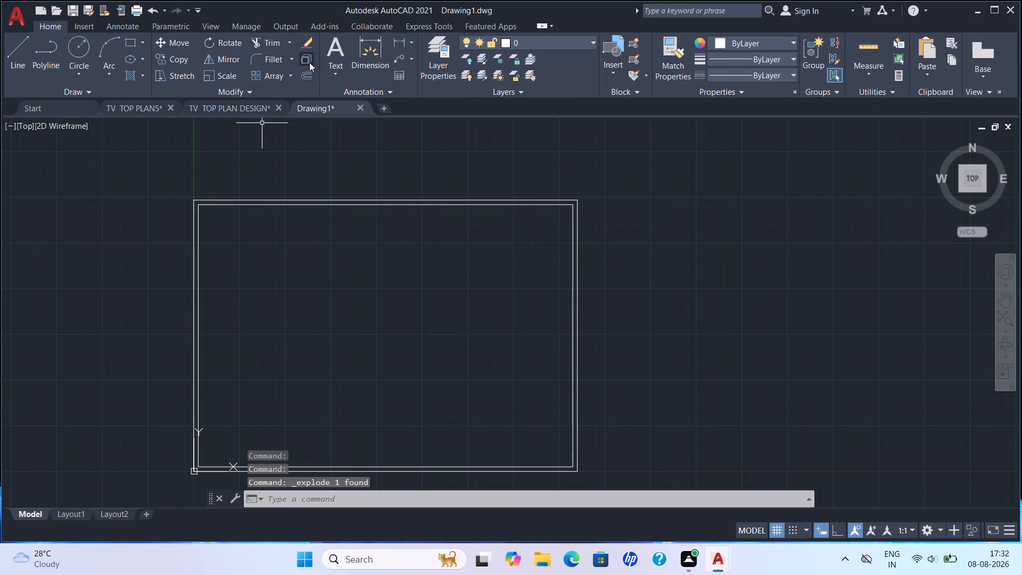
# Offset the inner border's right edge inward by 70 to form the title block column.
pyautogui.scroll(2, 582, 225)
pyautogui.write('O')
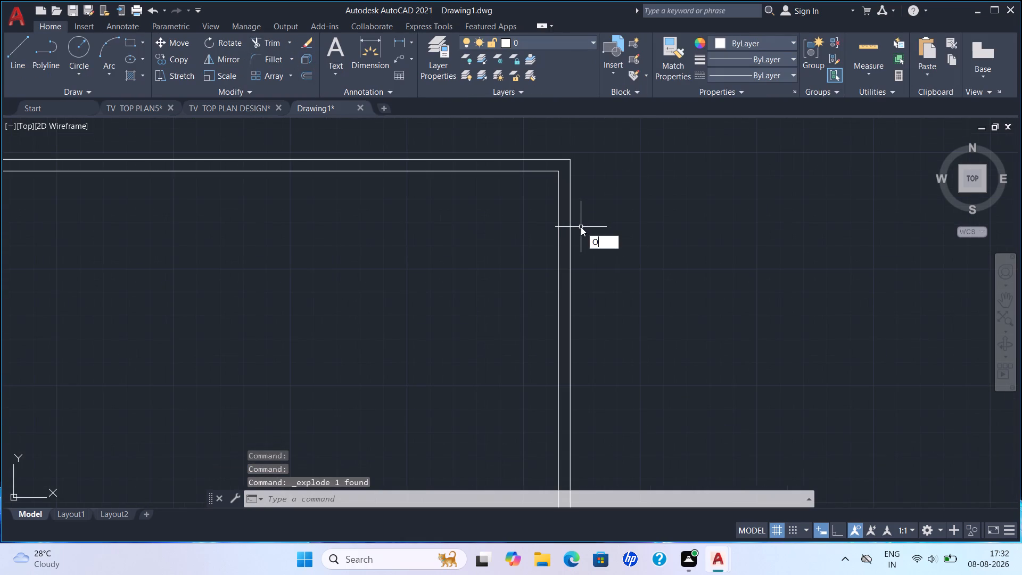
pyautogui.press('space')
pyautogui.write('70')
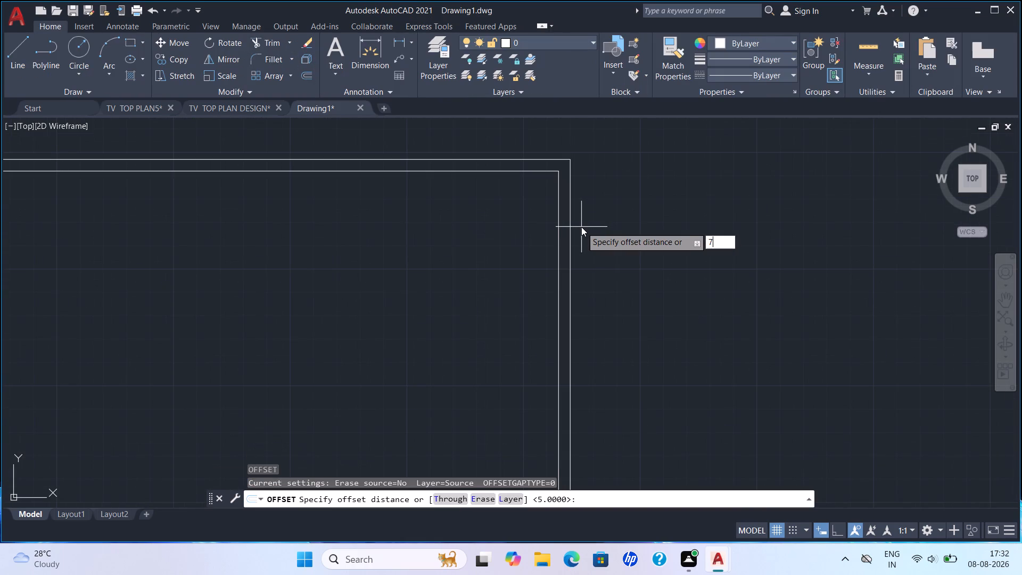
pyautogui.press('Return')
pyautogui.click(555, 241)
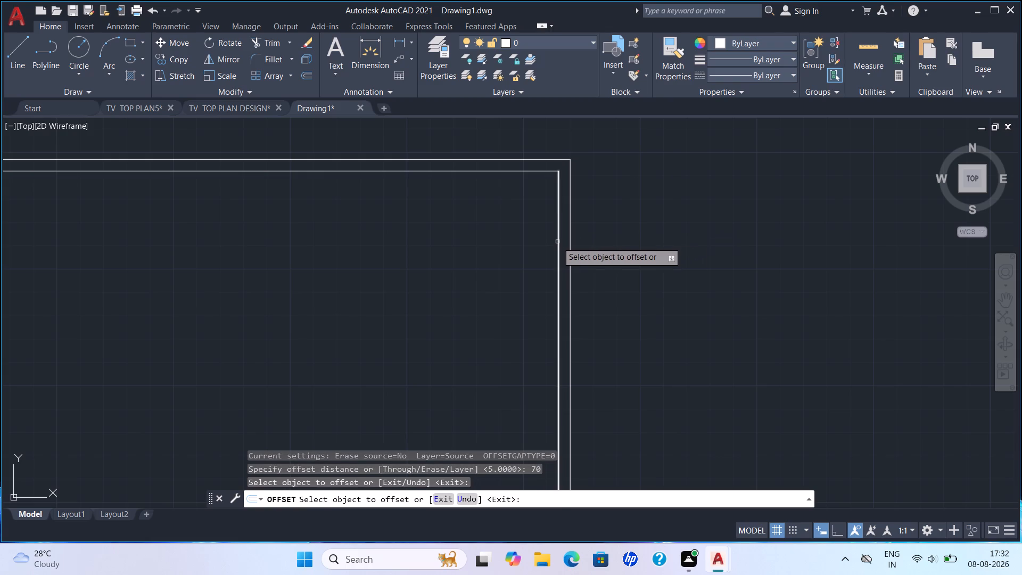
pyautogui.click(557, 242)
pyautogui.click(455, 253)
pyautogui.scroll(-3, 482, 245)
pyautogui.moveTo(479, 270); pyautogui.dragTo(497, 242, button='middle')
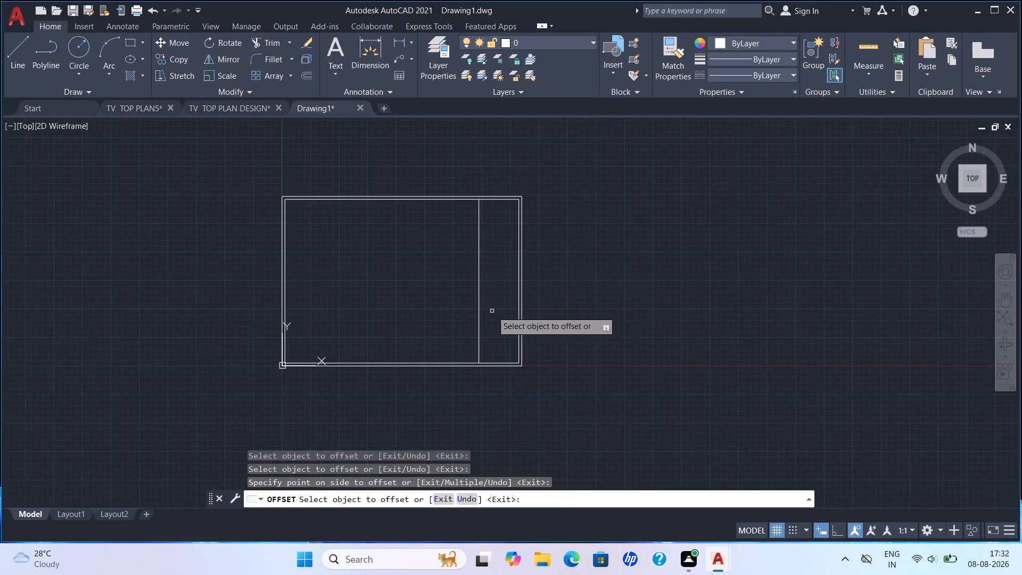
pyautogui.scroll(1, 482, 319)
pyautogui.press('Escape')
pyautogui.press('Escape')
pyautogui.moveTo(506, 289); pyautogui.dragTo(539, 290, button='middle')
pyautogui.press('Escape')
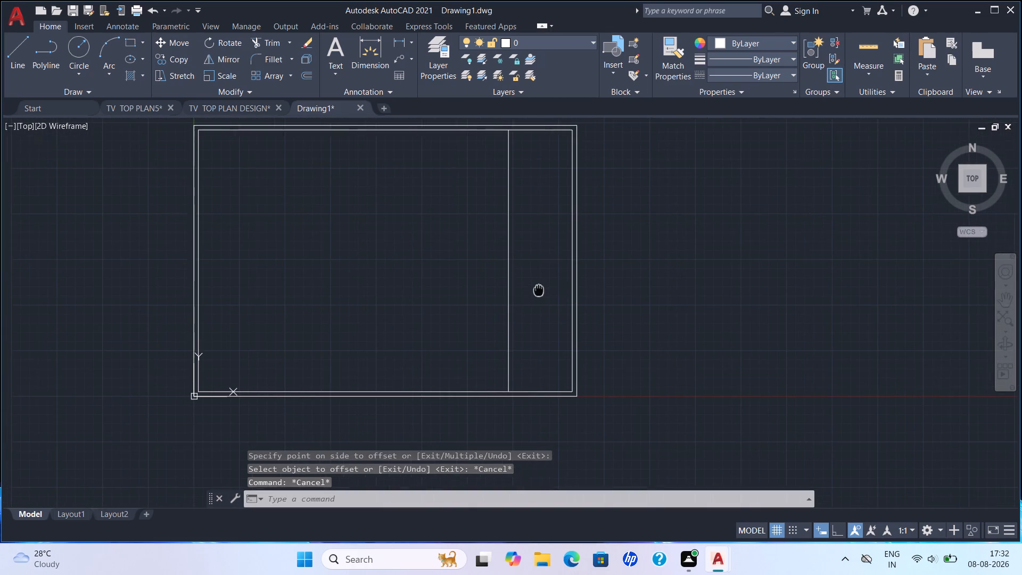
pyautogui.press('Escape')
# Draw a line along the bottom of the title block column, from the column line's lower end to the inner border's lower-right corner.
pyautogui.moveTo(515, 346); pyautogui.dragTo(515, 341, button='middle')
pyautogui.scroll(1, 542, 380)
pyautogui.moveTo(533, 374); pyautogui.dragTo(517, 359, button='middle')
pyautogui.scroll(1, 500, 366)
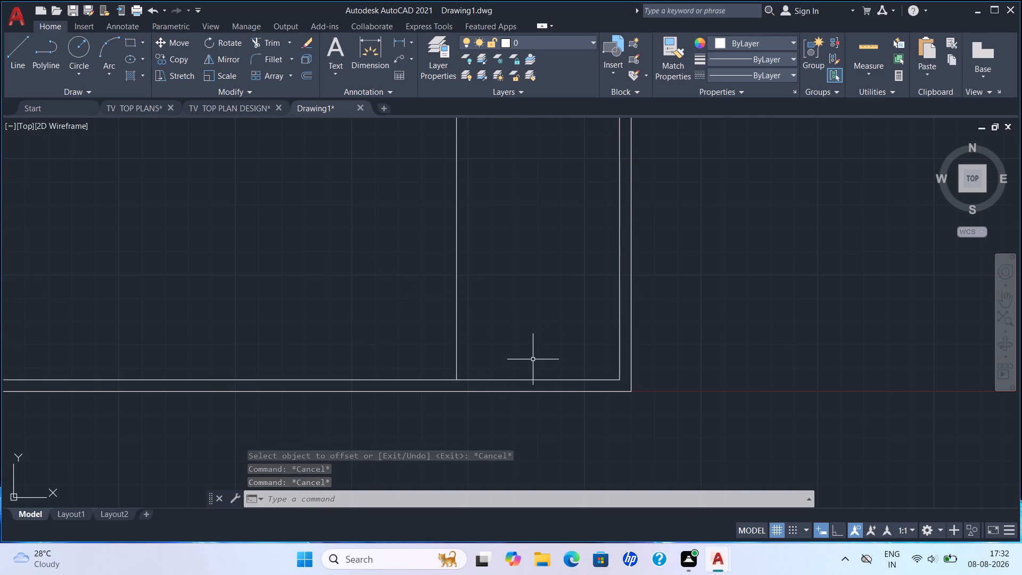
pyautogui.press('l')
pyautogui.press('space')
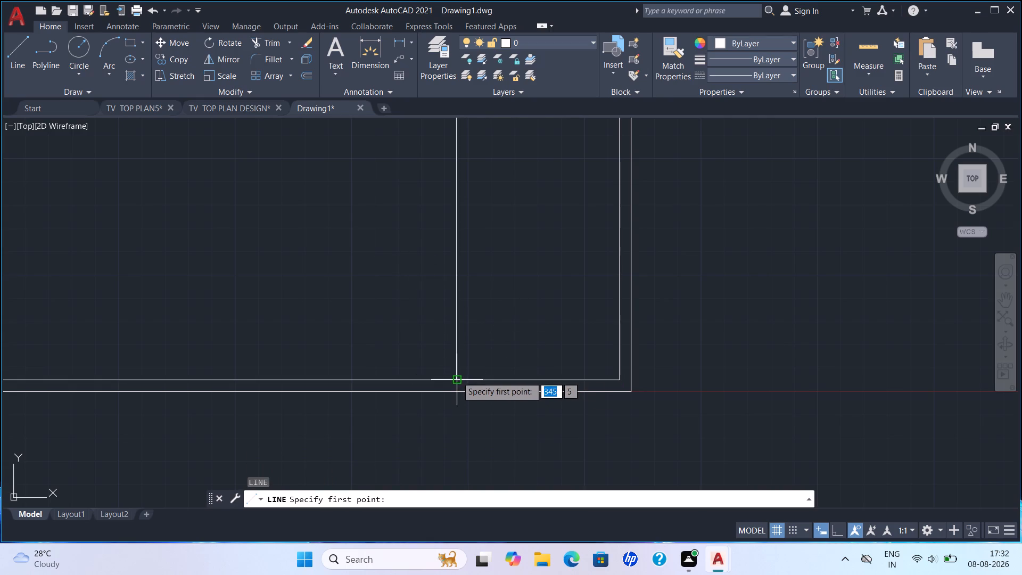
pyautogui.click(456, 377)
pyautogui.click(619, 380)
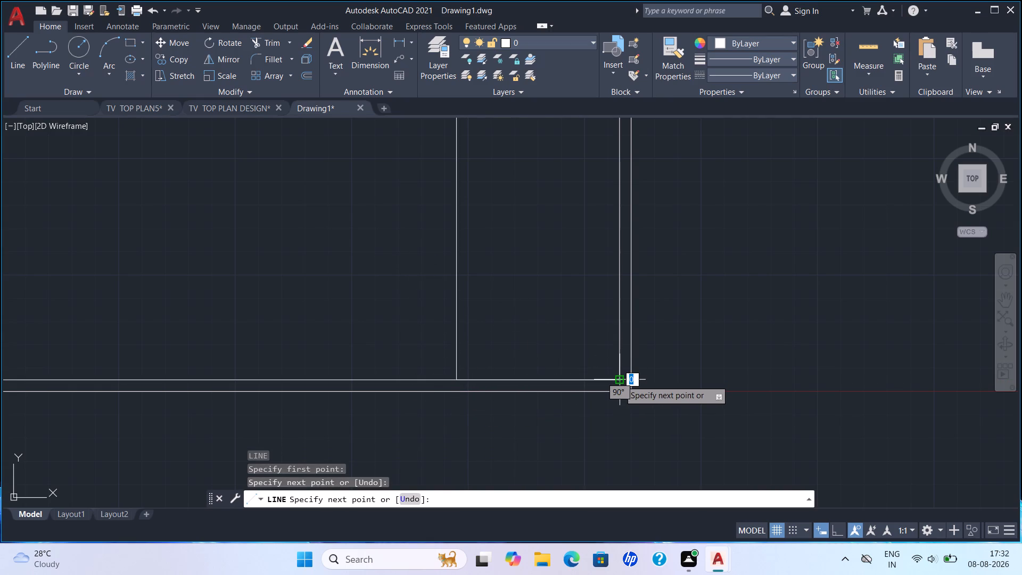
pyautogui.press('Escape')
pyautogui.press('Escape')
# Start copying the line along the bottom of the title block column, using its left endpoint as the base point.
pyautogui.click(594, 379)
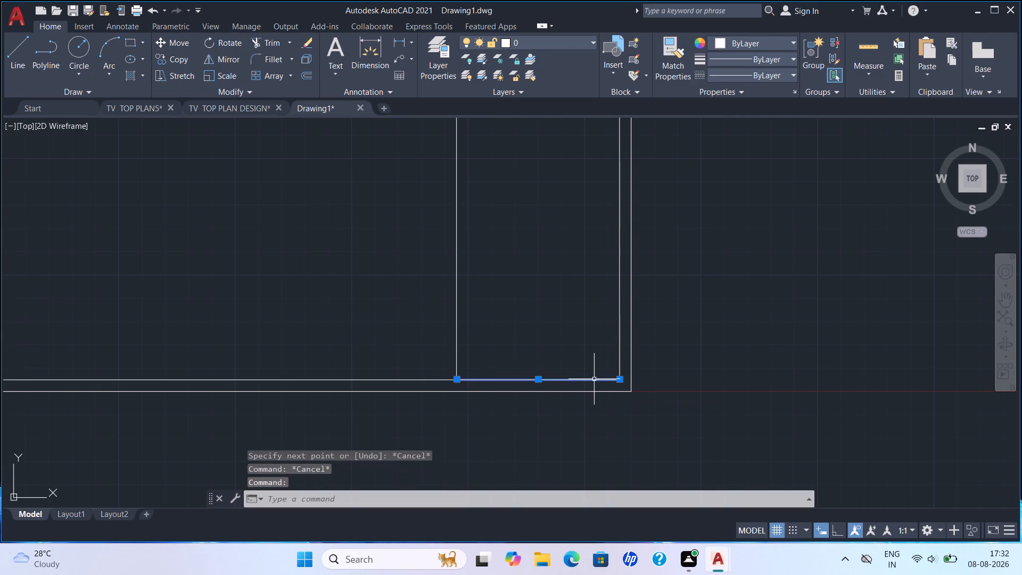
pyautogui.write('CO')
pyautogui.press('space')
pyautogui.scroll(1, 453, 373)
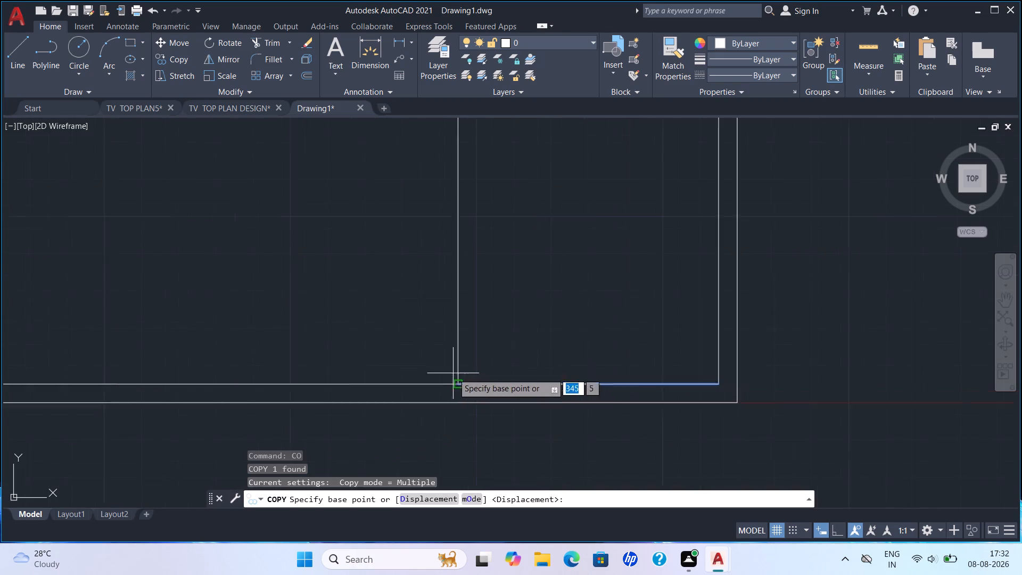
pyautogui.scroll(1, 453, 373)
pyautogui.click(460, 390)
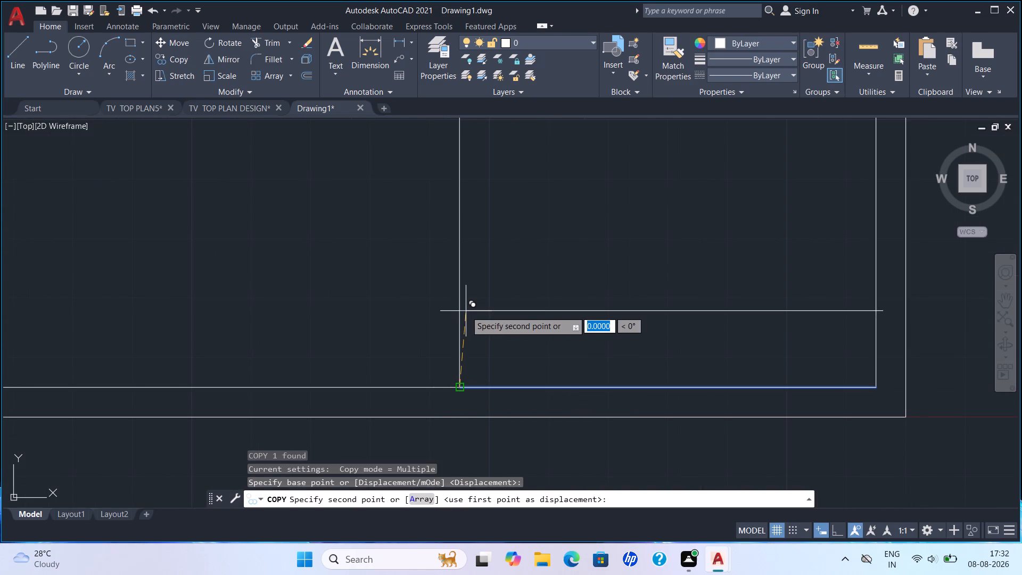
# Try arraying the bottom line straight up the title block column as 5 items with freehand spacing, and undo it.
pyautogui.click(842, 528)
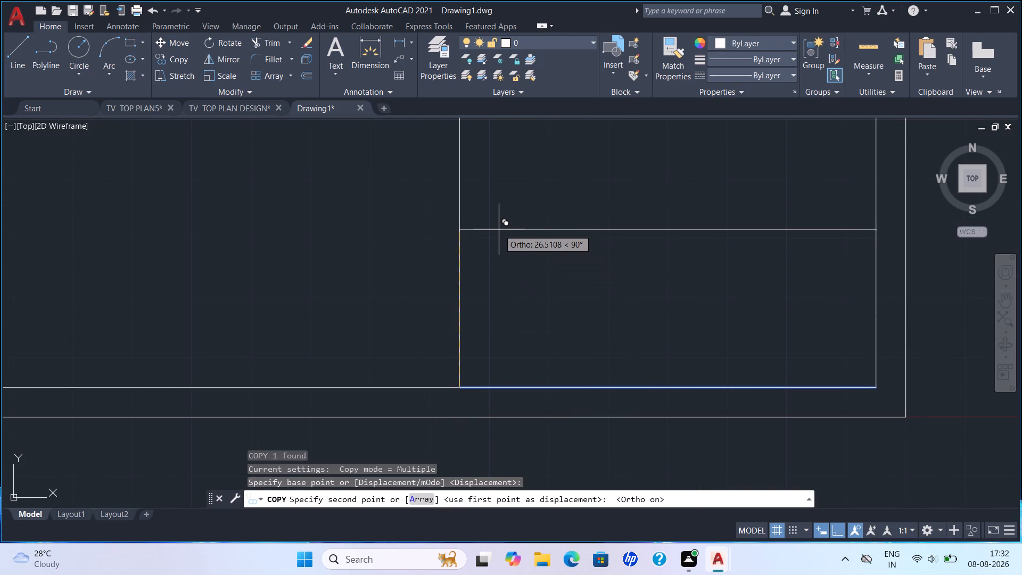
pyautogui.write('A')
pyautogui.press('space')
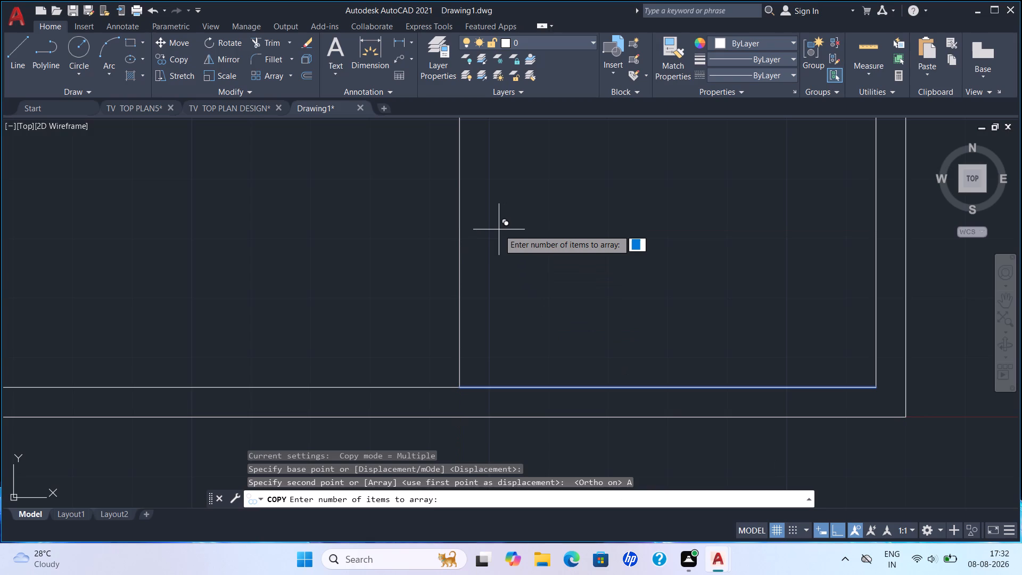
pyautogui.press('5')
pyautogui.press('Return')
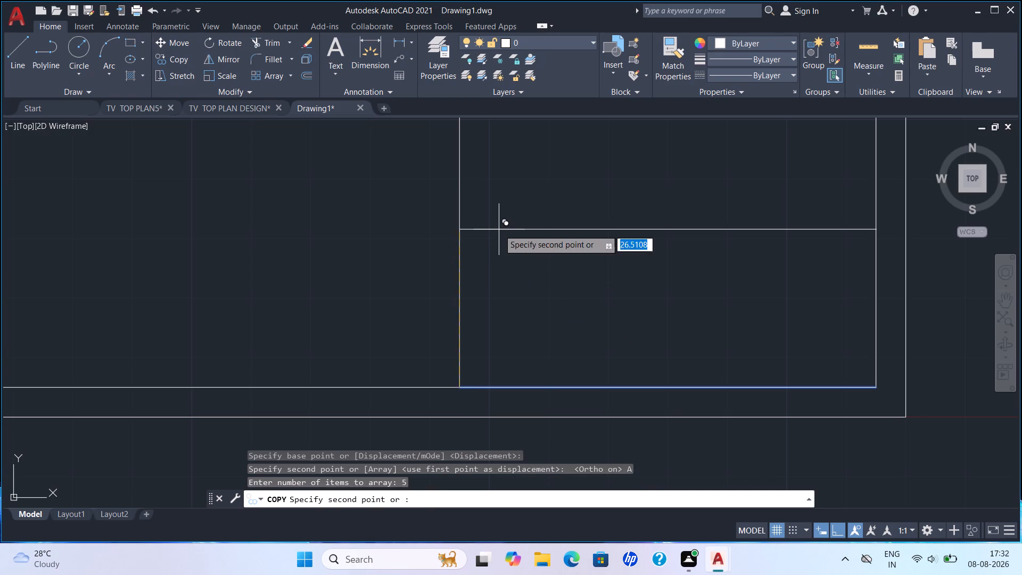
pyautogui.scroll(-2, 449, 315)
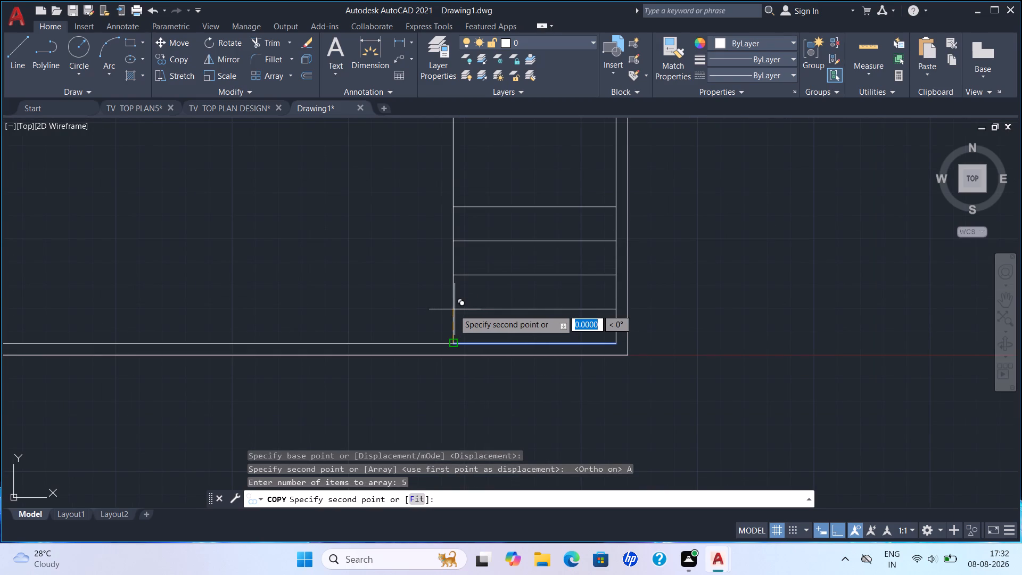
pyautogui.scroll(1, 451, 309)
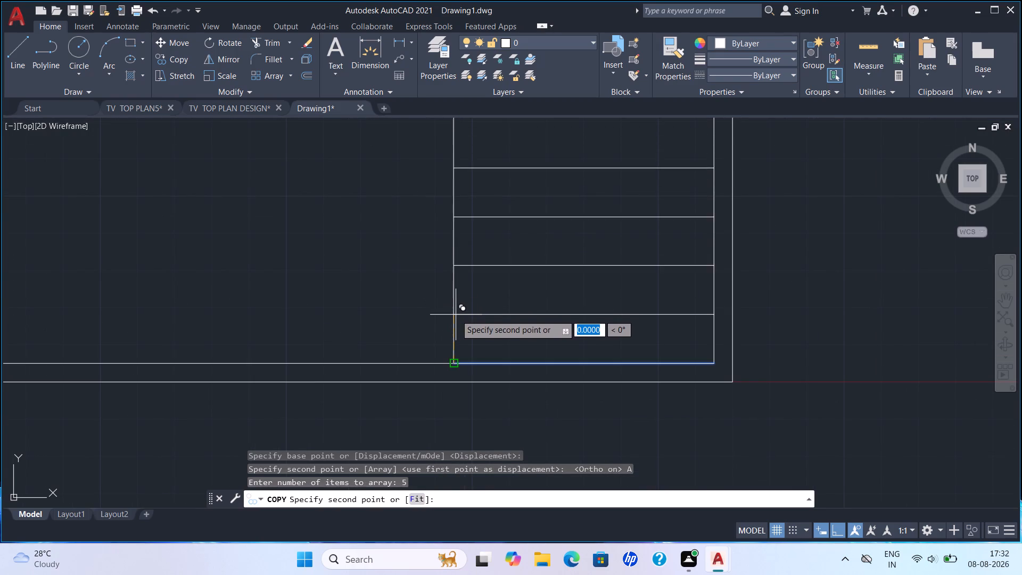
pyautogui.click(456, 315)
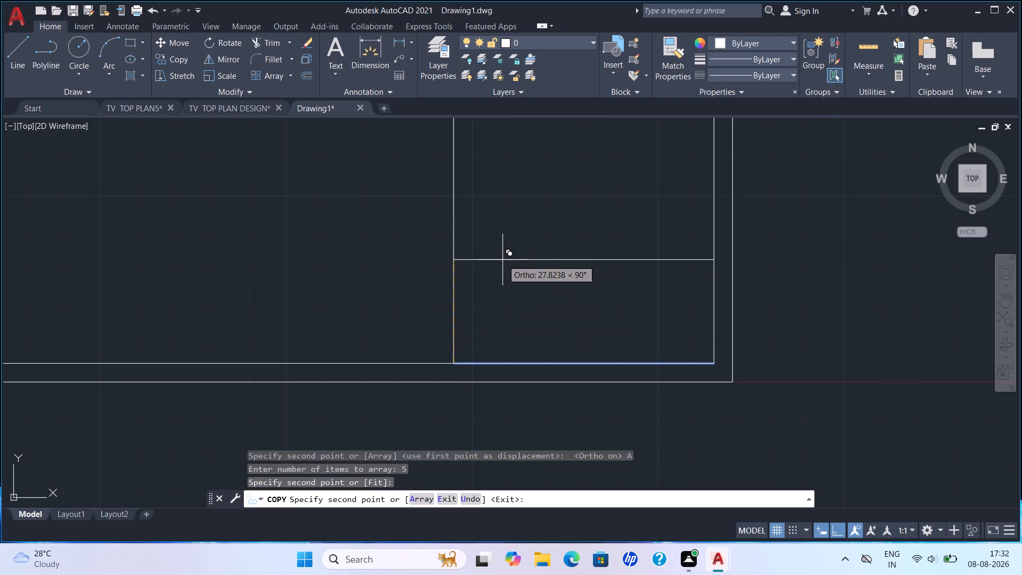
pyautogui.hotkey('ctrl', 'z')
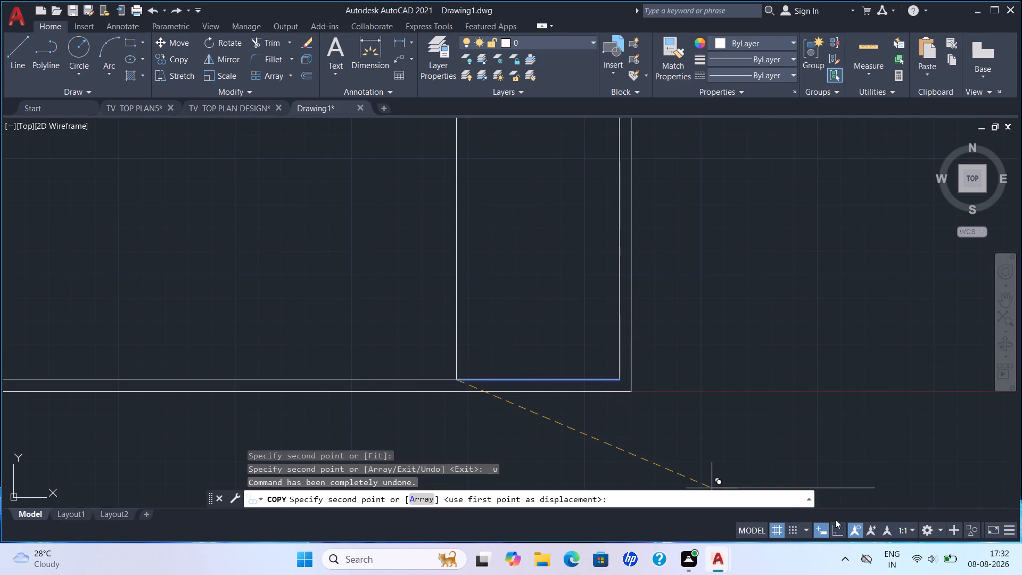
# Array the copied bottom line straight up the title block column as 5 items spaced 15 apart.
pyautogui.click(836, 532)
pyautogui.click(421, 502)
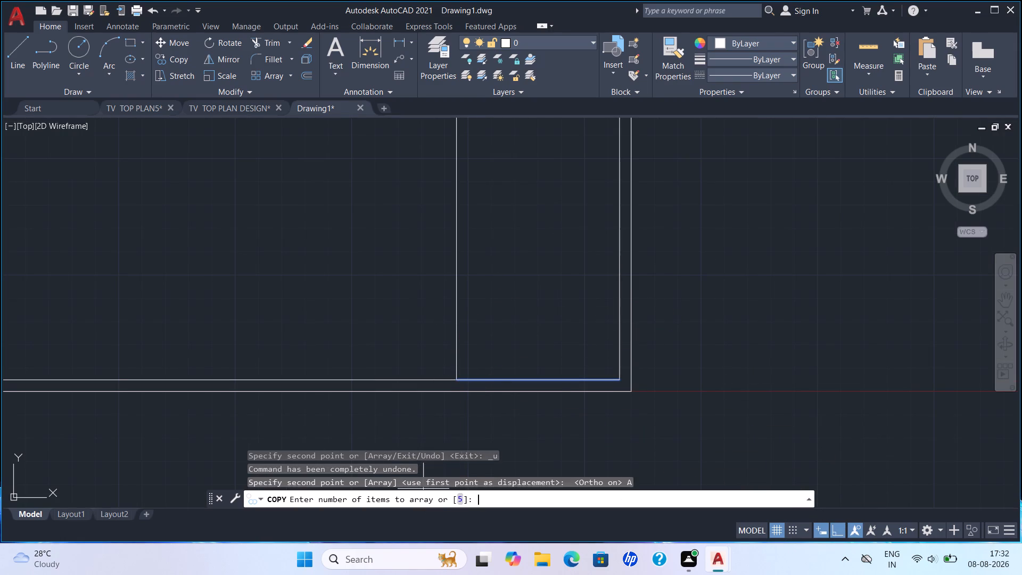
pyautogui.press('5')
pyautogui.press('Return')
pyautogui.scroll(4, 447, 344)
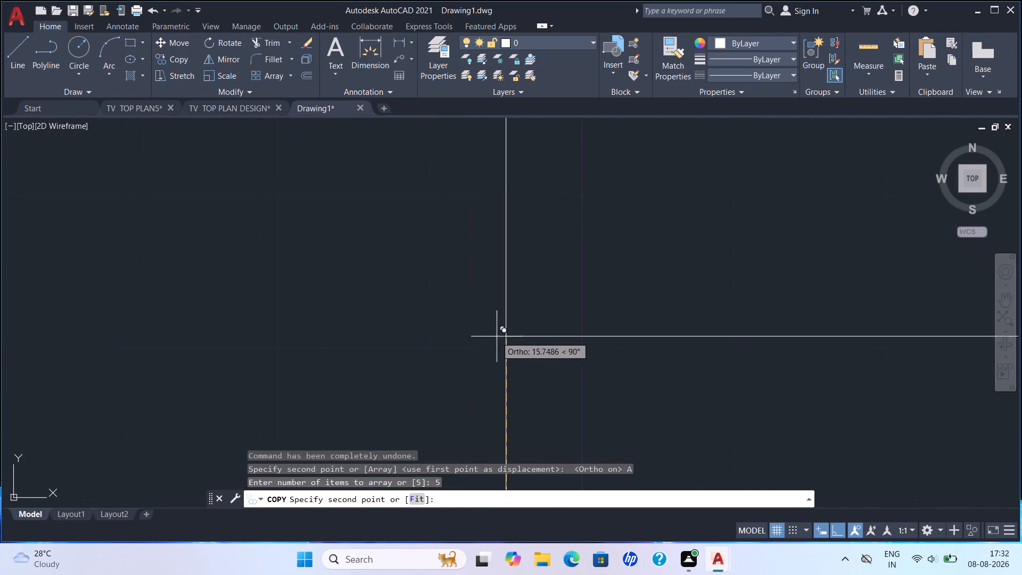
pyautogui.scroll(-1, 517, 366)
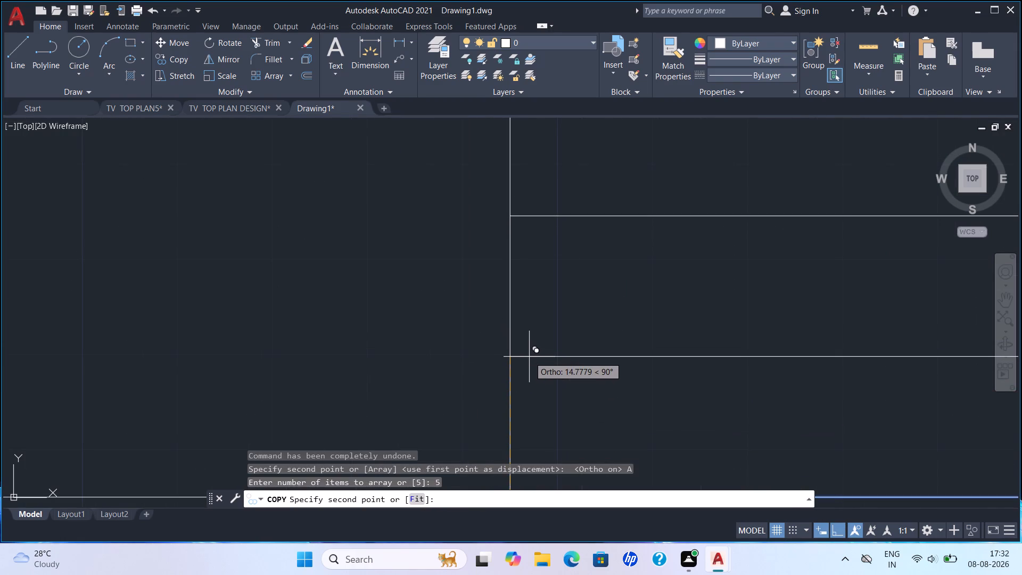
pyautogui.write('15')
pyautogui.press('Return')
pyautogui.scroll(-3, 489, 330)
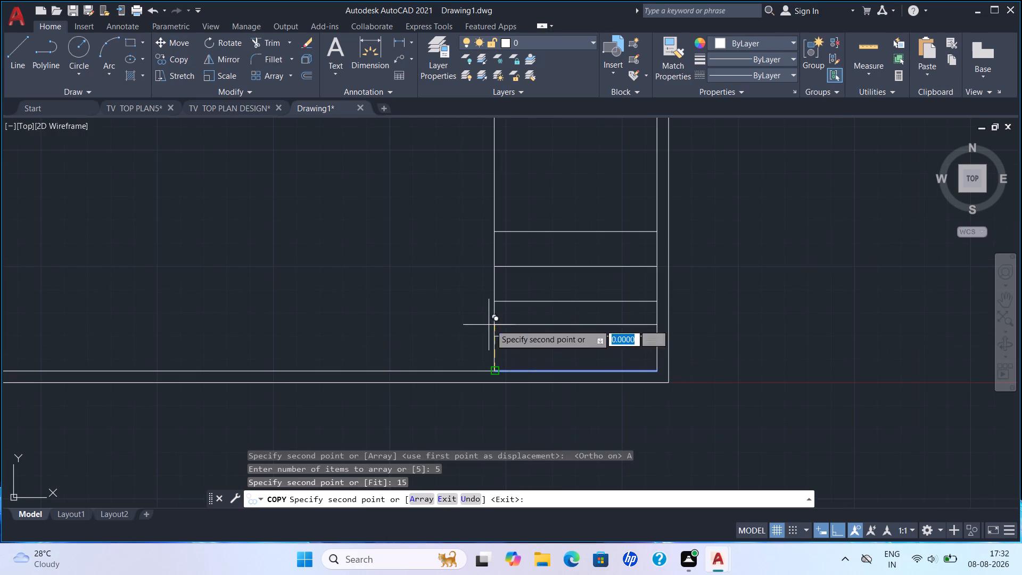
pyautogui.press('Escape')
pyautogui.press('Escape')
pyautogui.press('Escape')
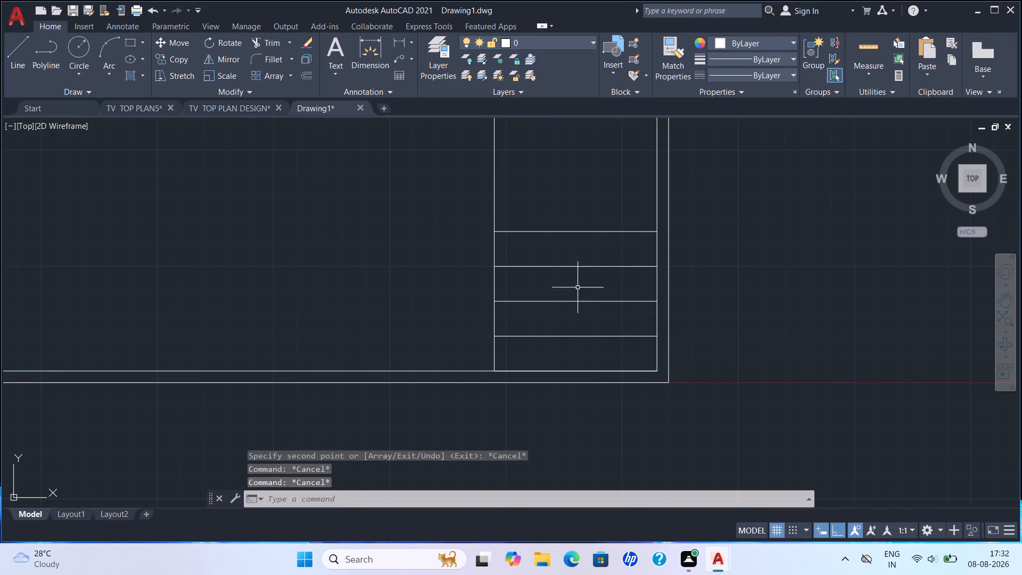
# Add multiline text reading "Project Name : T V Unit Design" in the uppermost of the four title block rows.
pyautogui.click(333, 73)
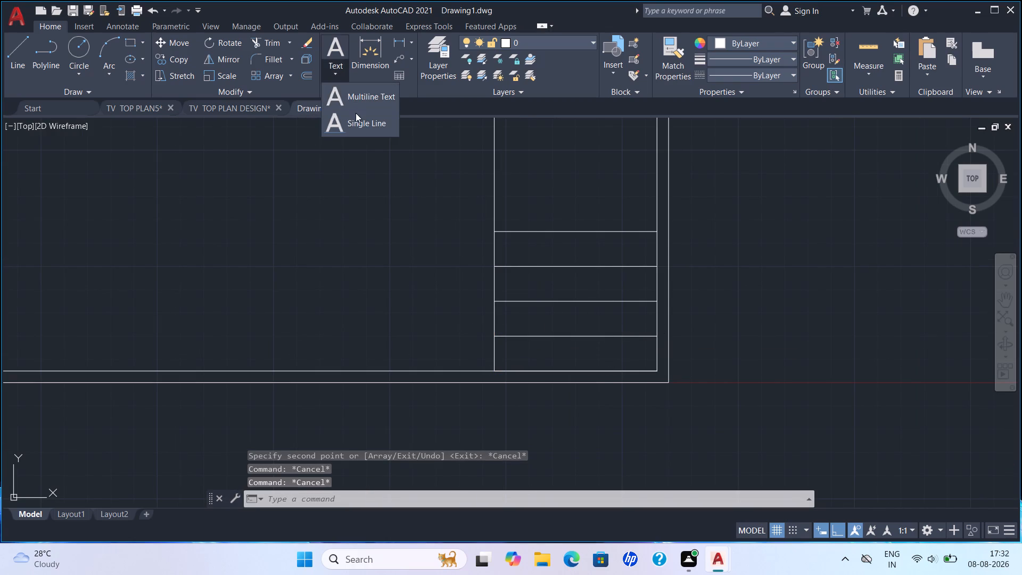
pyautogui.click(356, 103)
pyautogui.scroll(3, 515, 230)
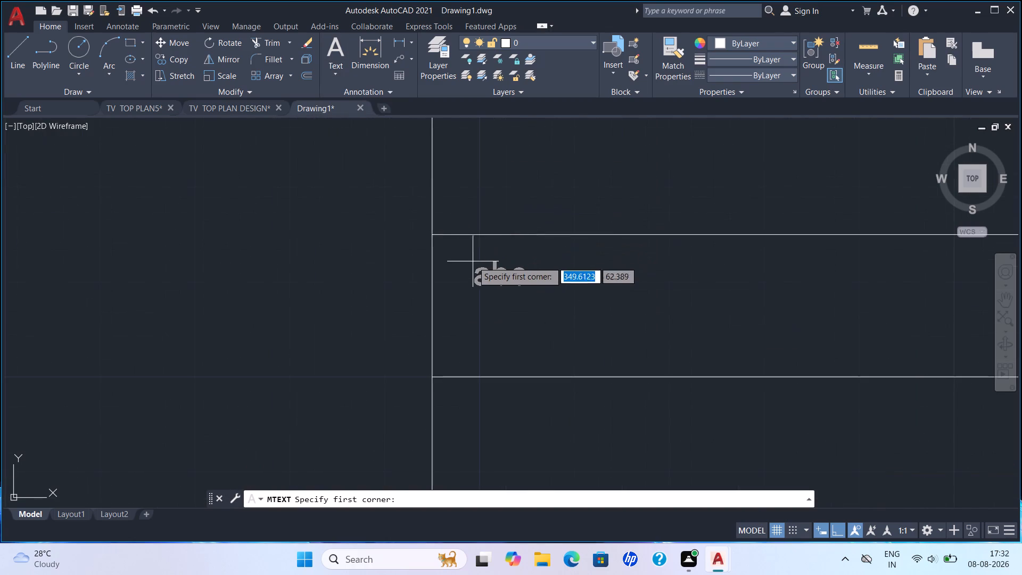
pyautogui.click(453, 253)
pyautogui.scroll(-2, 469, 266)
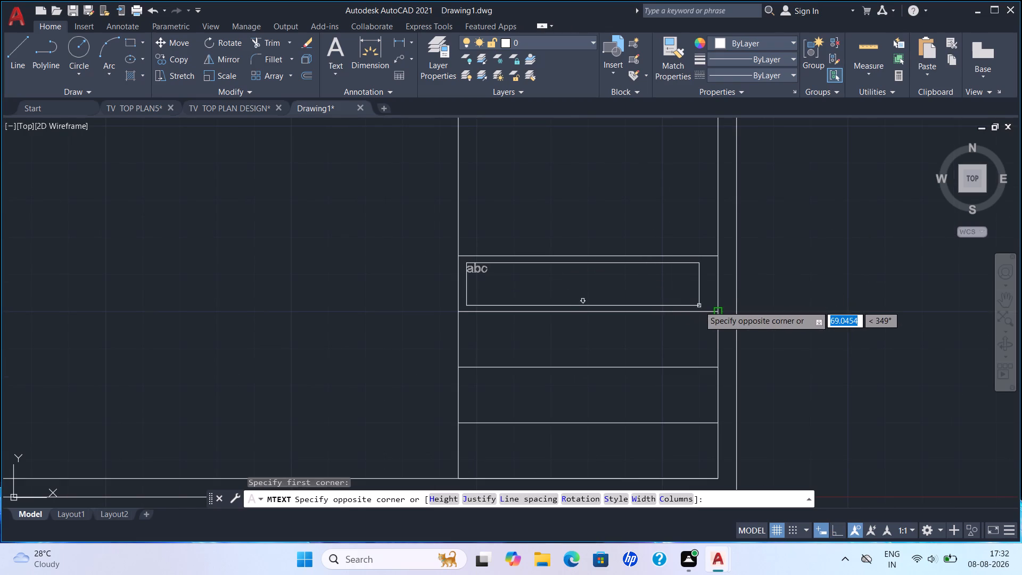
pyautogui.click(706, 293)
pyautogui.scroll(2, 707, 293)
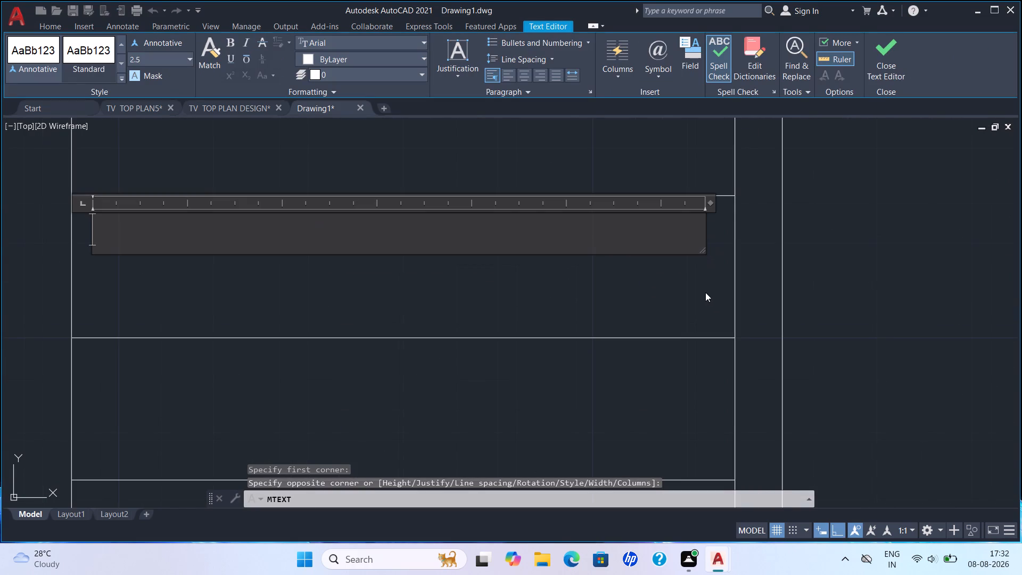
pyautogui.hotkey('shift', 'p')
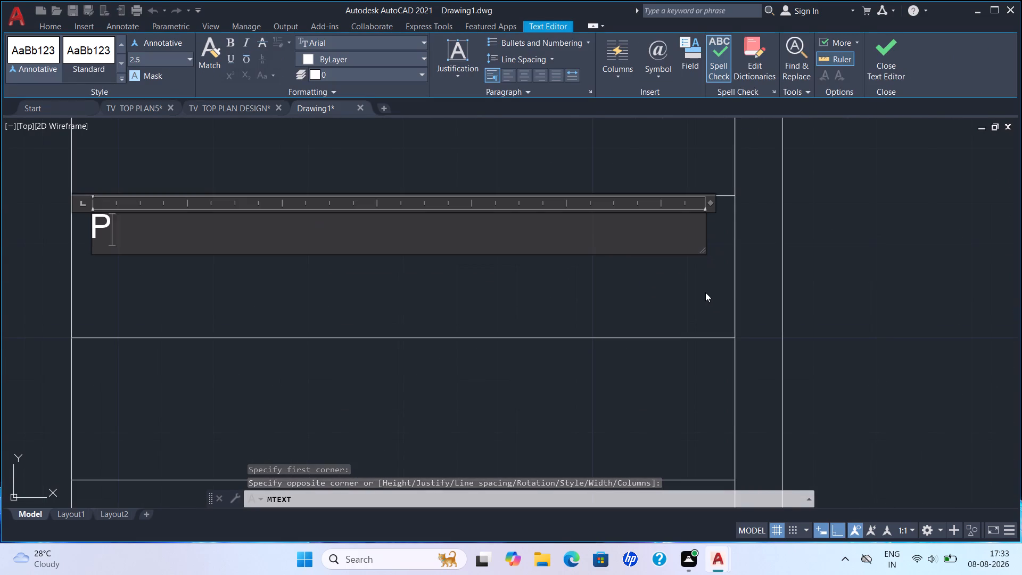
pyautogui.write('roject Namw')
pyautogui.press('space')
pyautogui.press('BackSpace')
pyautogui.press('BackSpace')
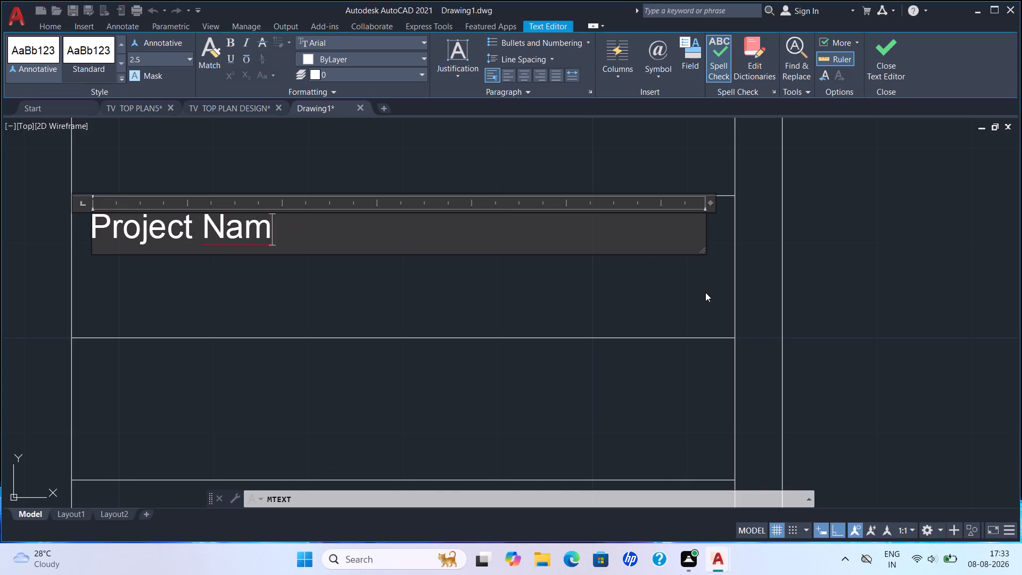
pyautogui.write('e :')
pyautogui.press('space')
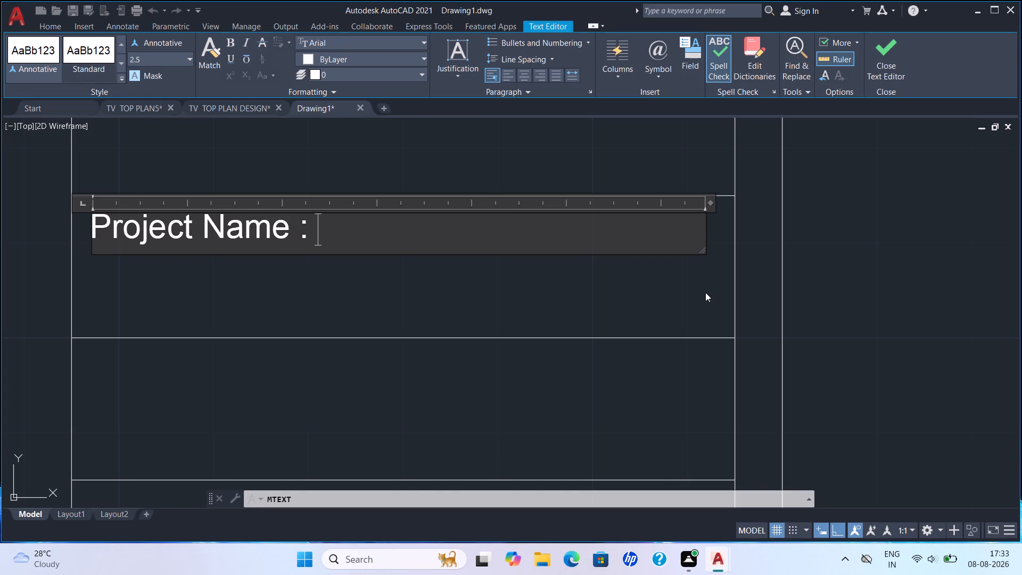
pyautogui.write('T V Unit Design')
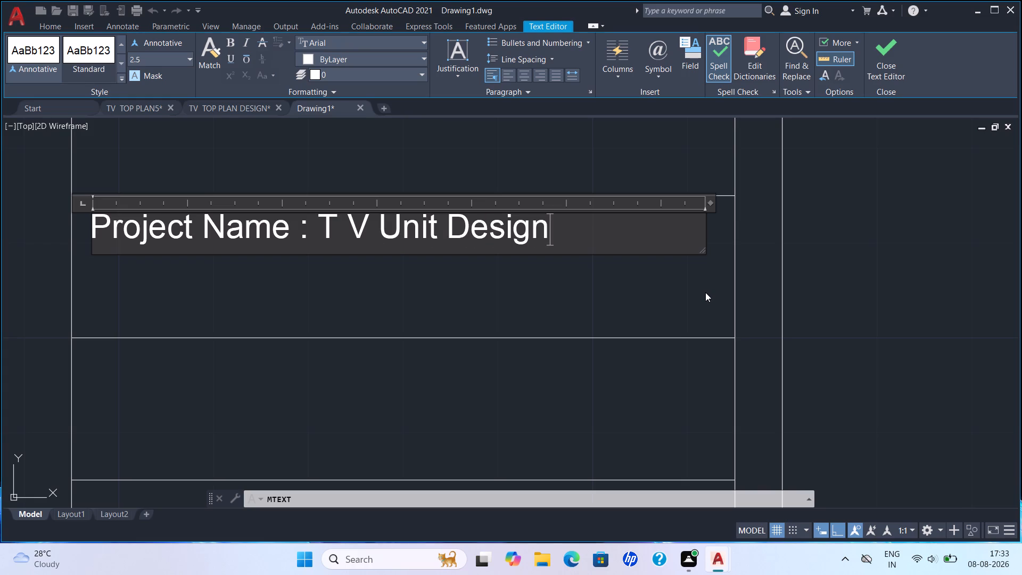
# Select the entire "Project Name : T V Unit Design" text for formatting.
pyautogui.hotkey('ctrl', 'a')
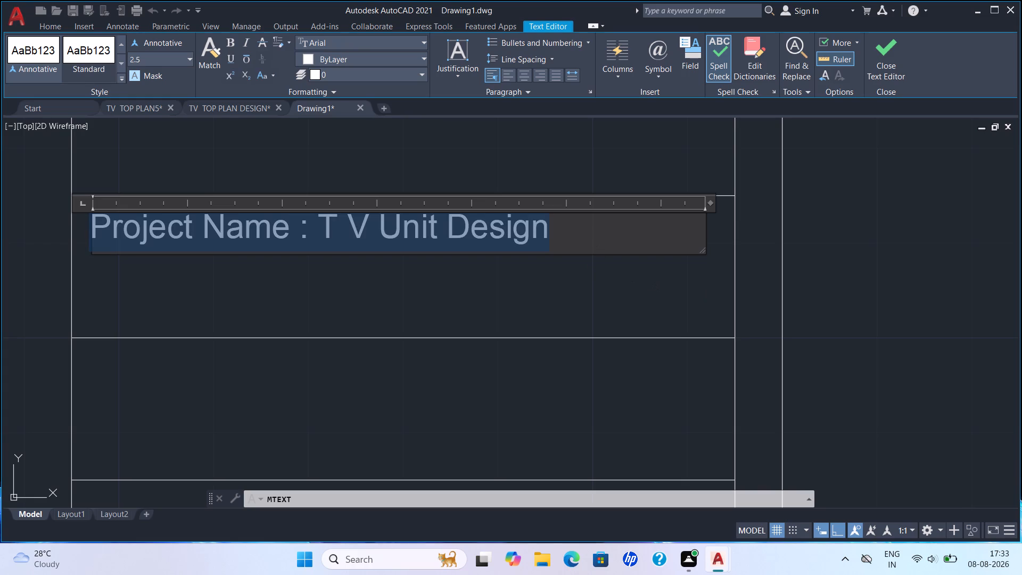
pyautogui.click(563, 236)
pyautogui.moveTo(571, 238); pyautogui.dragTo(73, 198)
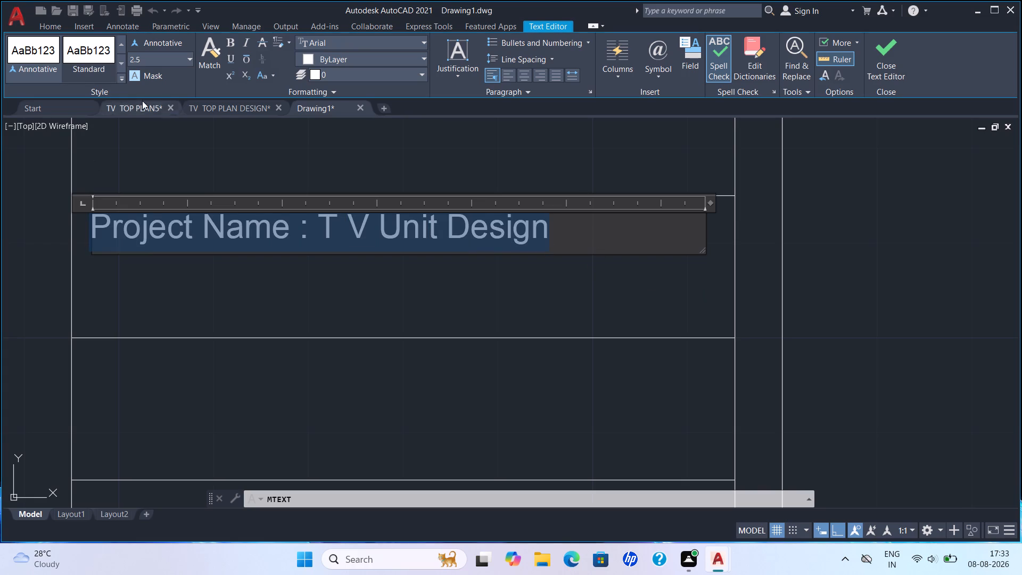
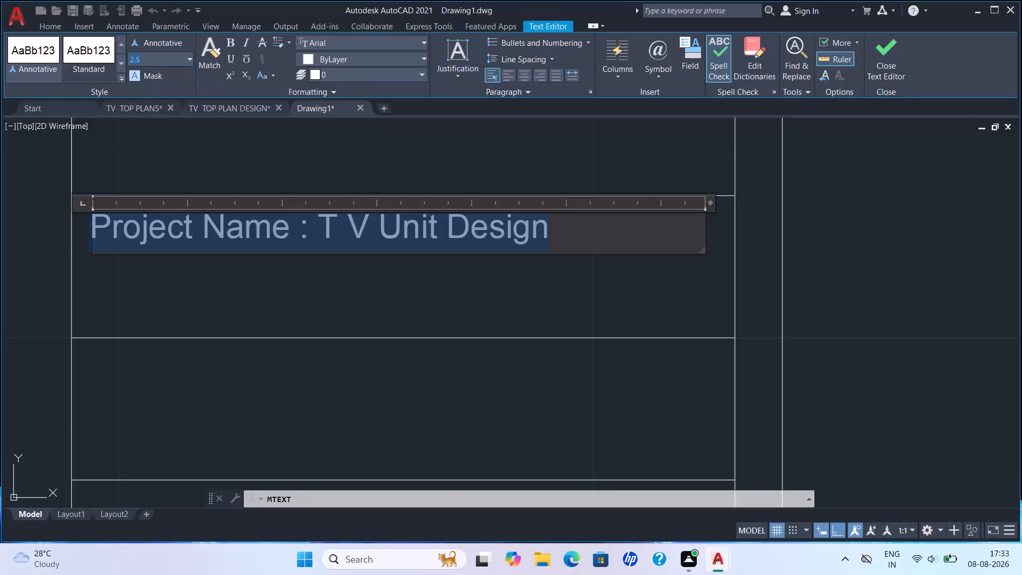
# Move the "Project Name : T V Unit Design" text straight down to the vertical middle of its title block row.
pyautogui.scroll(-3, 431, 225)
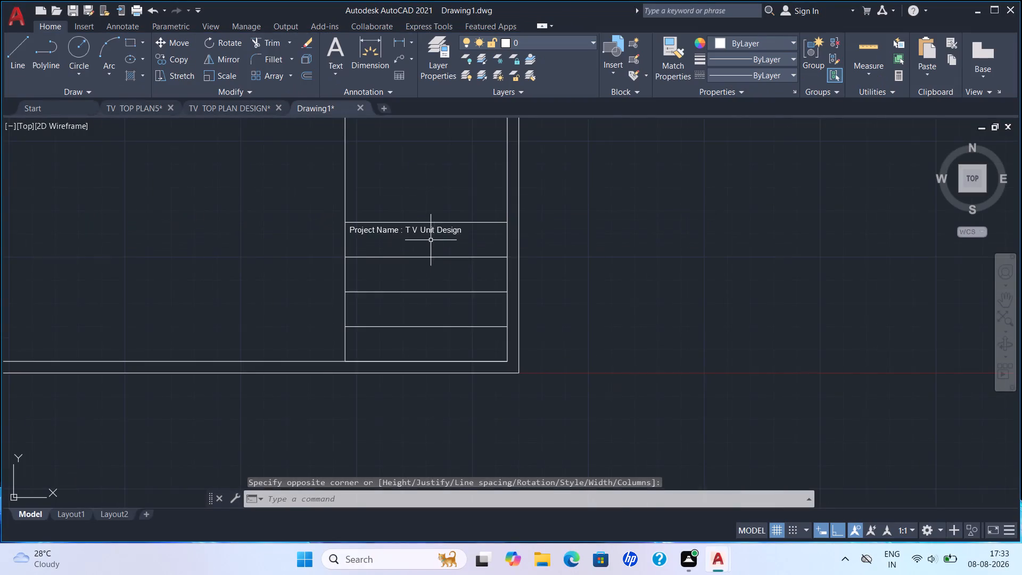
pyautogui.scroll(2, 422, 240)
pyautogui.click(427, 211)
pyautogui.press('m')
pyautogui.press('space')
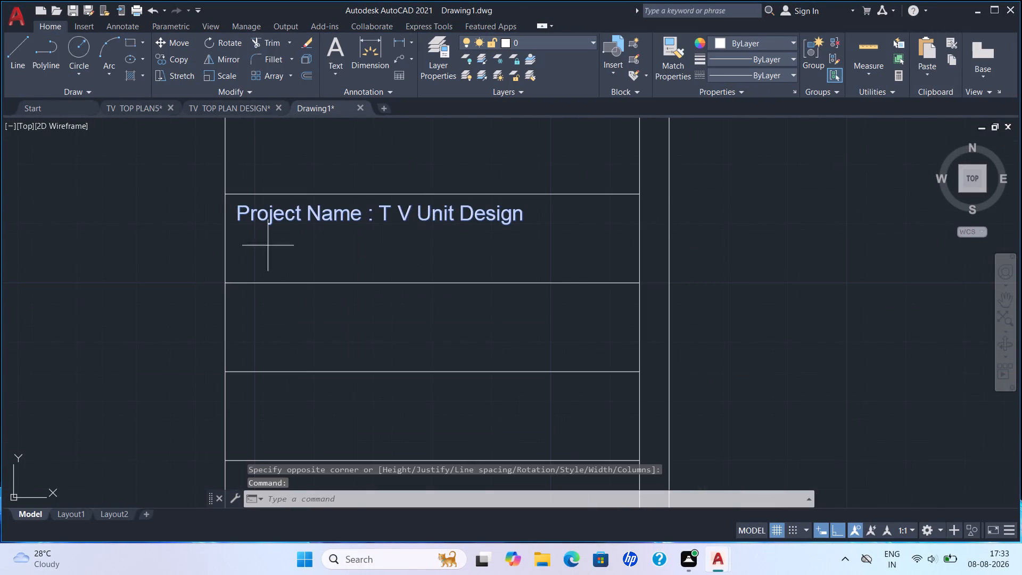
pyautogui.scroll(3, 221, 228)
pyautogui.click(295, 164)
pyautogui.scroll(-1, 290, 181)
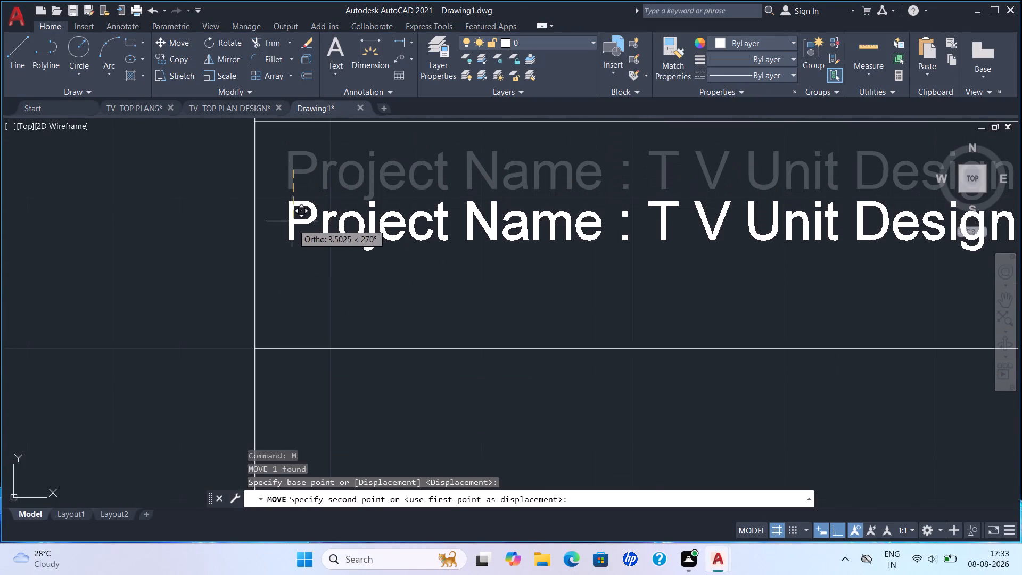
pyautogui.click(293, 228)
# Copy the project name text straight down by 15 into the title block row below.
pyautogui.scroll(-2, 299, 231)
pyautogui.click(389, 206)
pyautogui.click(350, 259)
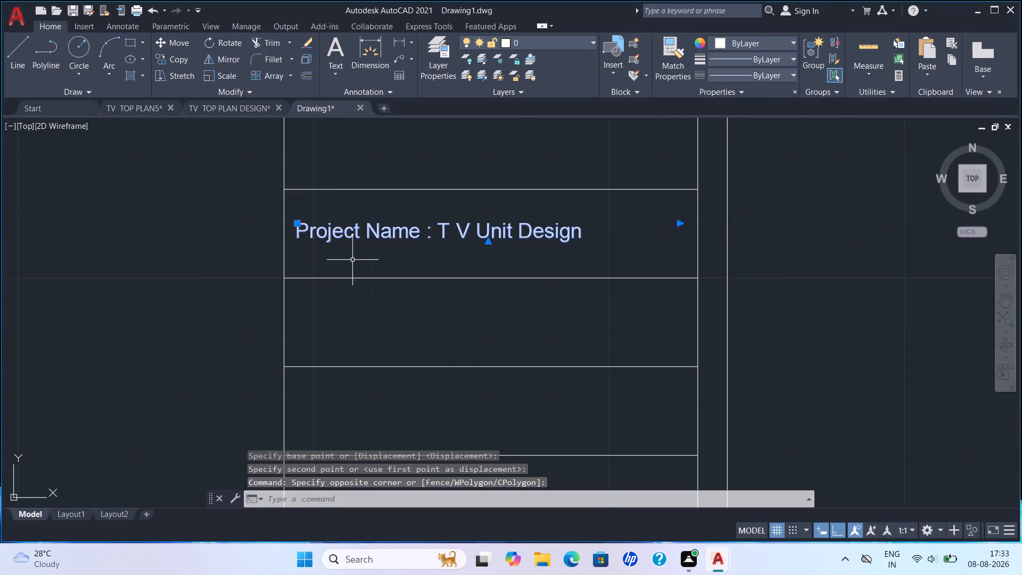
pyautogui.write('co')
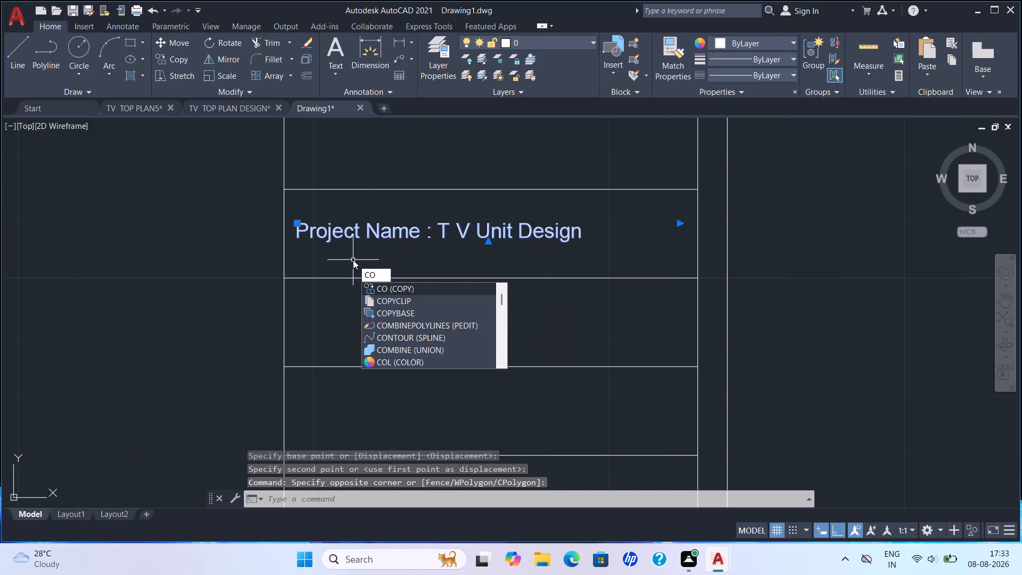
pyautogui.press('space')
pyautogui.click(287, 188)
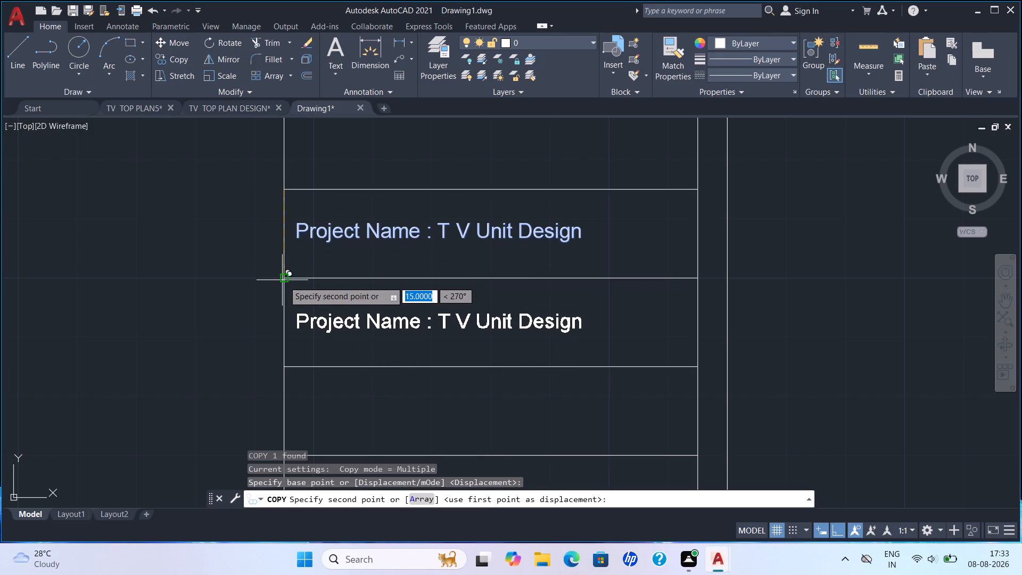
pyautogui.click(286, 282)
pyautogui.moveTo(319, 326); pyautogui.dragTo(364, 231, button='middle')
pyautogui.scroll(-2, 335, 260)
pyautogui.scroll(3, 311, 333)
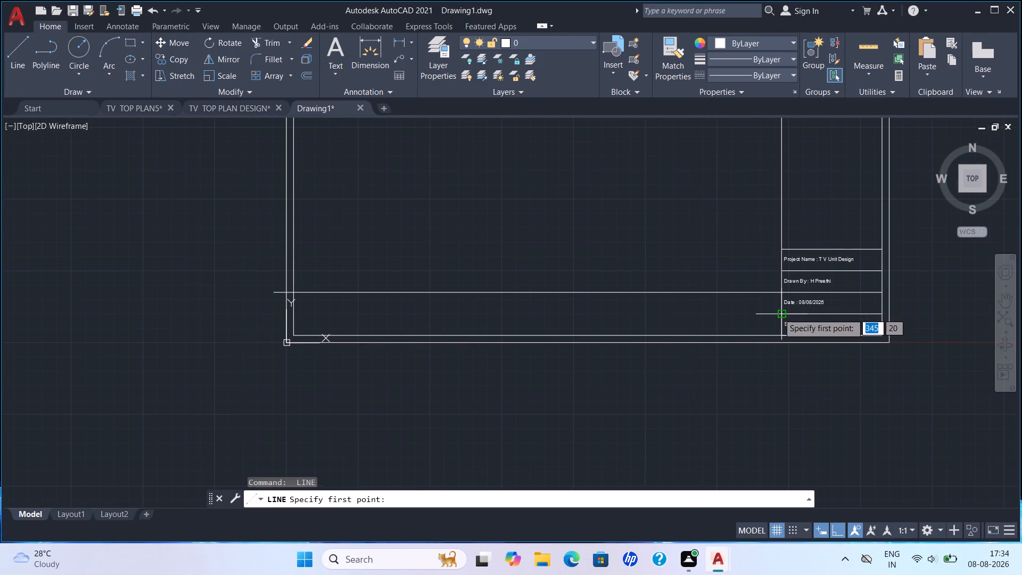
# Draw a horizontal line from the Date/Sign row divider at the title block's left edge to beyond the sheet's left border.
pyautogui.click(777, 314)
pyautogui.click(199, 321)
pyautogui.press('Escape')
pyautogui.press('Escape')
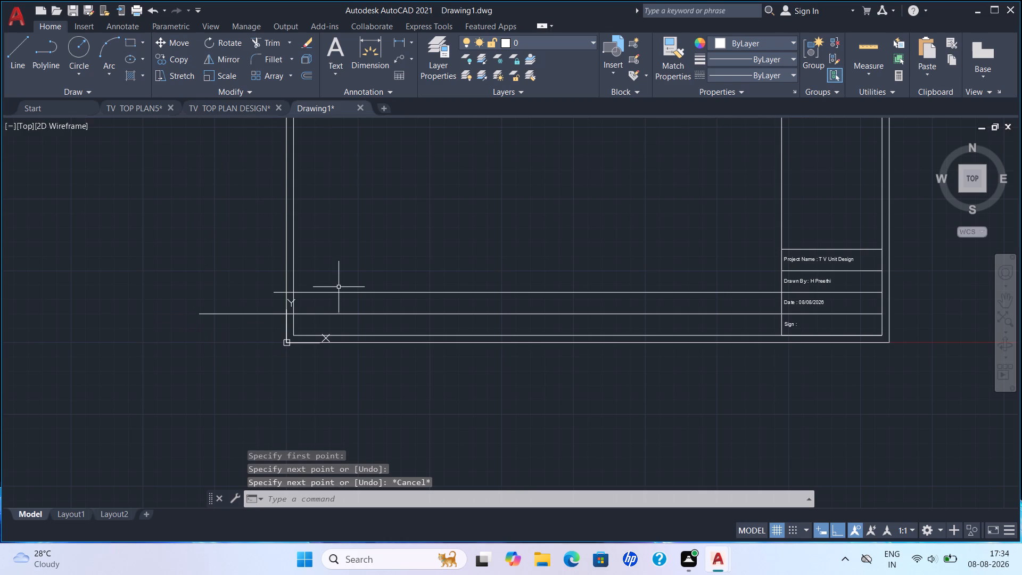
# Trim the overhanging left ends of both horizontal strip lines back to the inner left border.
pyautogui.press('t')
pyautogui.press('r')
pyautogui.press('space')
pyautogui.scroll(1, 281, 299)
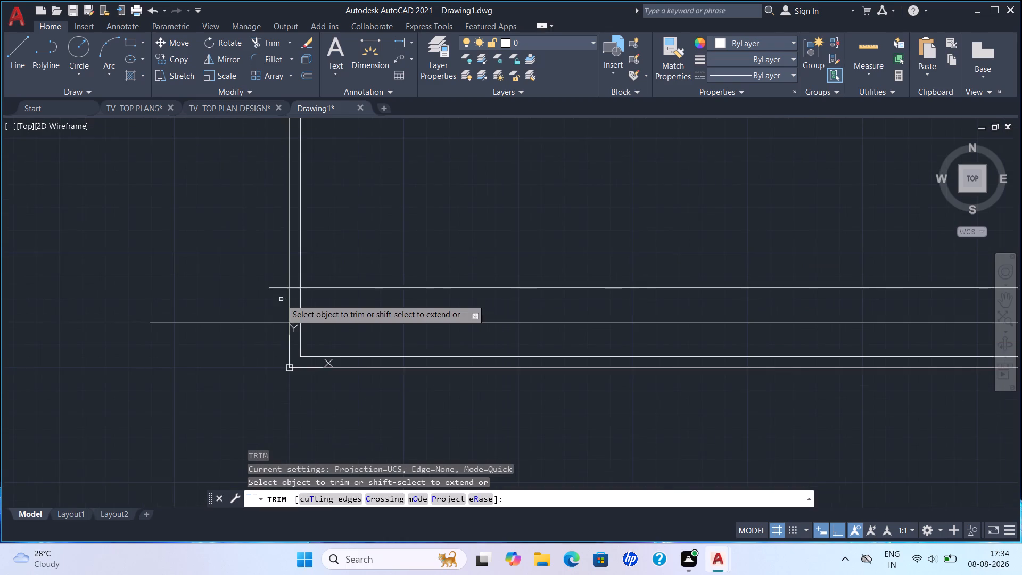
pyautogui.scroll(2, 276, 291)
pyautogui.moveTo(278, 260); pyautogui.dragTo(284, 396)
pyautogui.moveTo(310, 260); pyautogui.dragTo(311, 270)
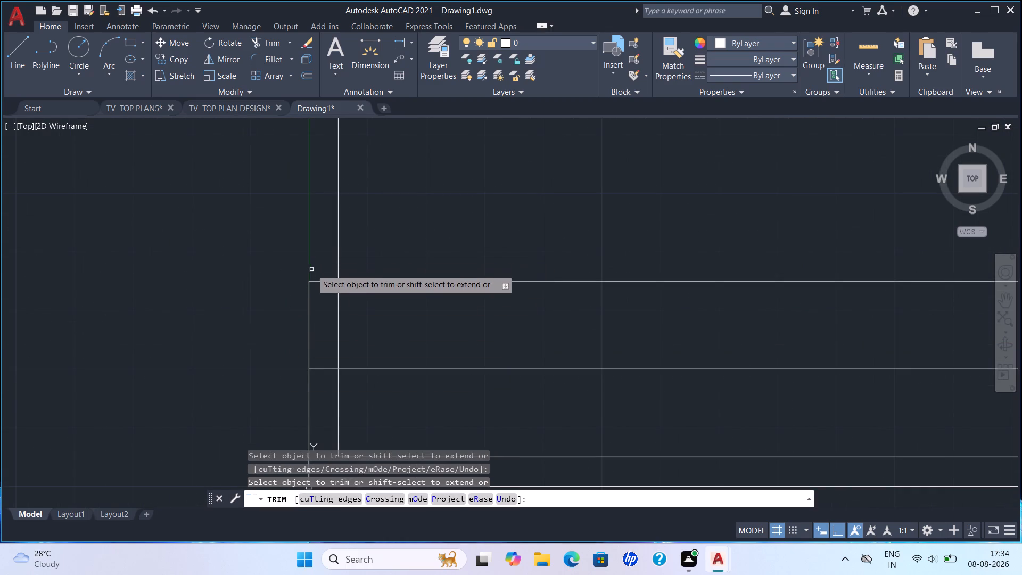
pyautogui.moveTo(311, 270); pyautogui.dragTo(319, 282)
pyautogui.hotkey('ctrl', 'z')
pyautogui.moveTo(326, 268); pyautogui.dragTo(329, 348)
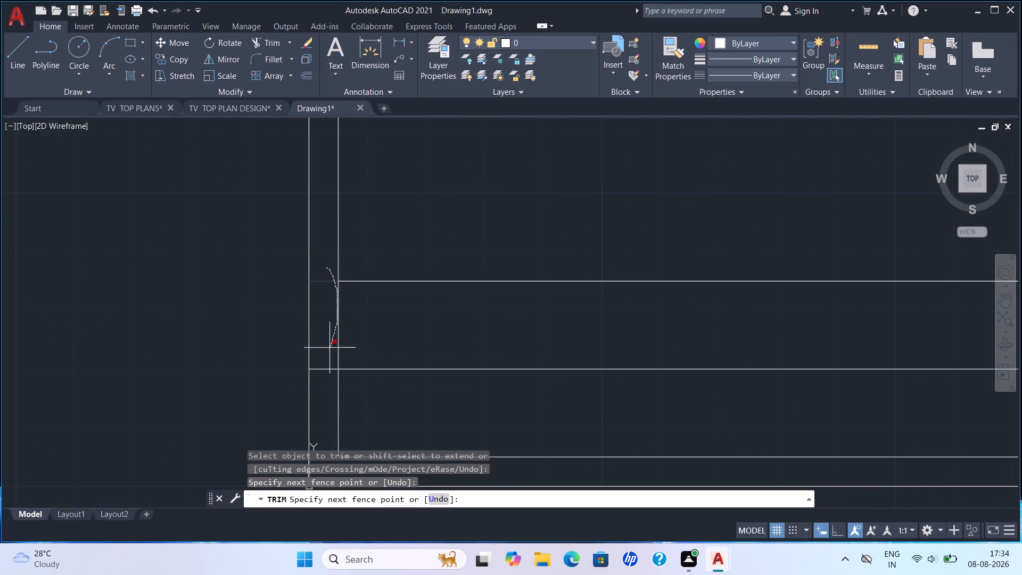
pyautogui.moveTo(329, 348); pyautogui.dragTo(321, 389)
pyautogui.scroll(-5, 279, 340)
pyautogui.press('Escape')
pyautogui.press('Escape')
pyautogui.scroll(2, 384, 363)
pyautogui.press('Escape')
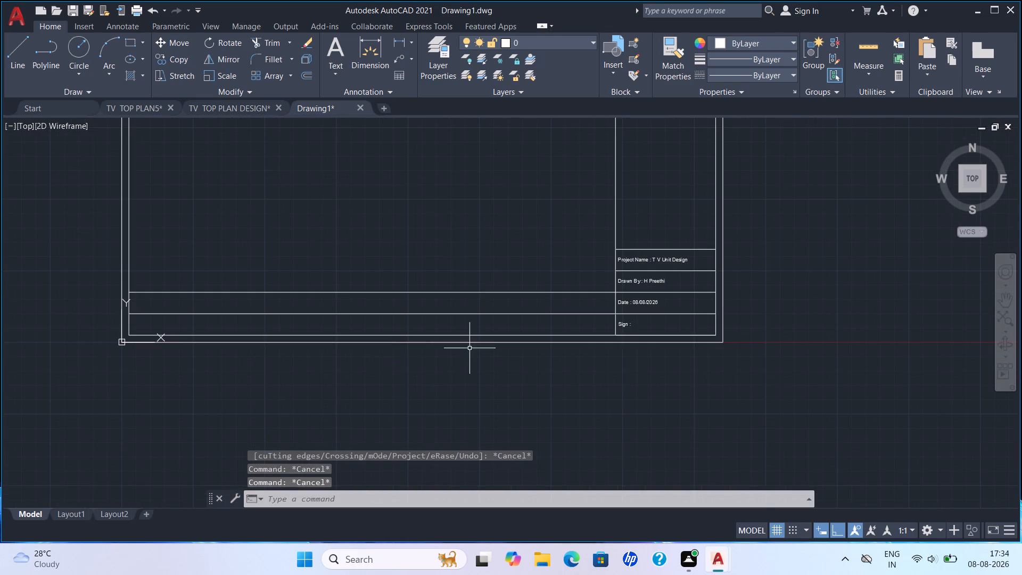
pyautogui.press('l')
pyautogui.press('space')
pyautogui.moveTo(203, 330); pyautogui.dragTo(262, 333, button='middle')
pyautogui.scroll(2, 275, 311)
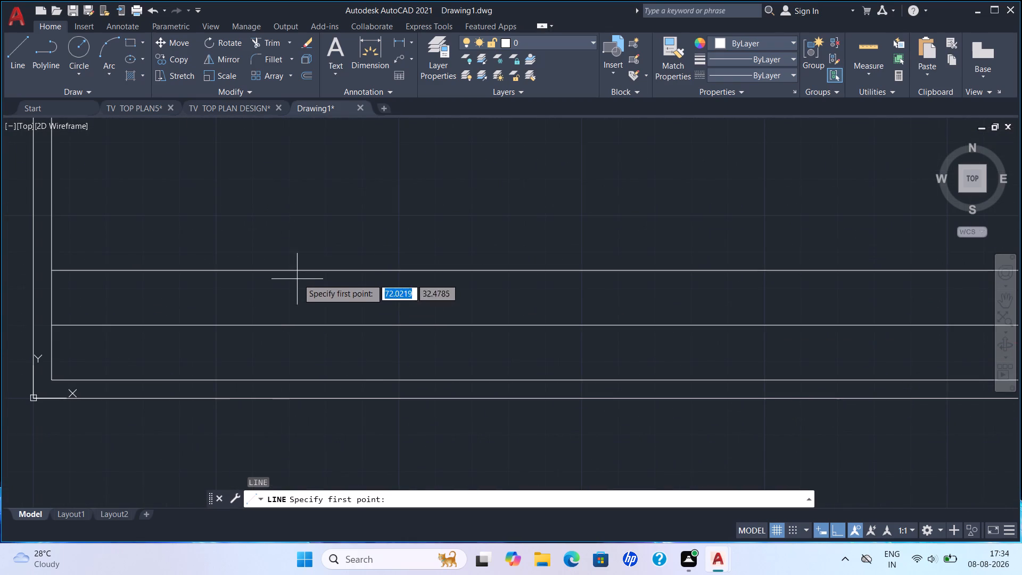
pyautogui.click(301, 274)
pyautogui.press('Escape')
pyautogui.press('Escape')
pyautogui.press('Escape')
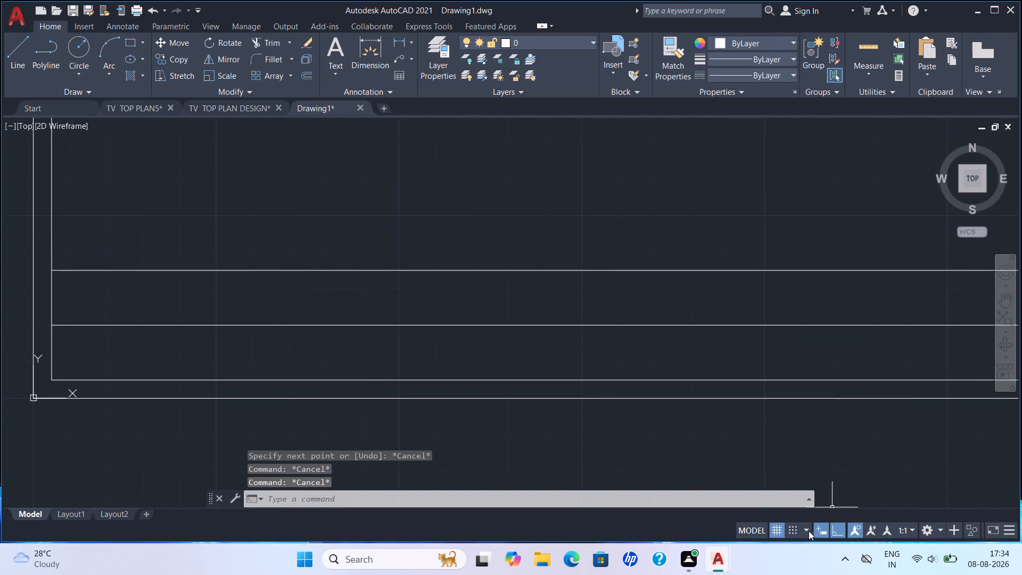
# Turn on 2D object snap and also enable Geometric Center, Quadrant, Insertion, Perpendicular, Tangent, Nearest, Apparent Intersection and Parallel modes.
pyautogui.click(1012, 526)
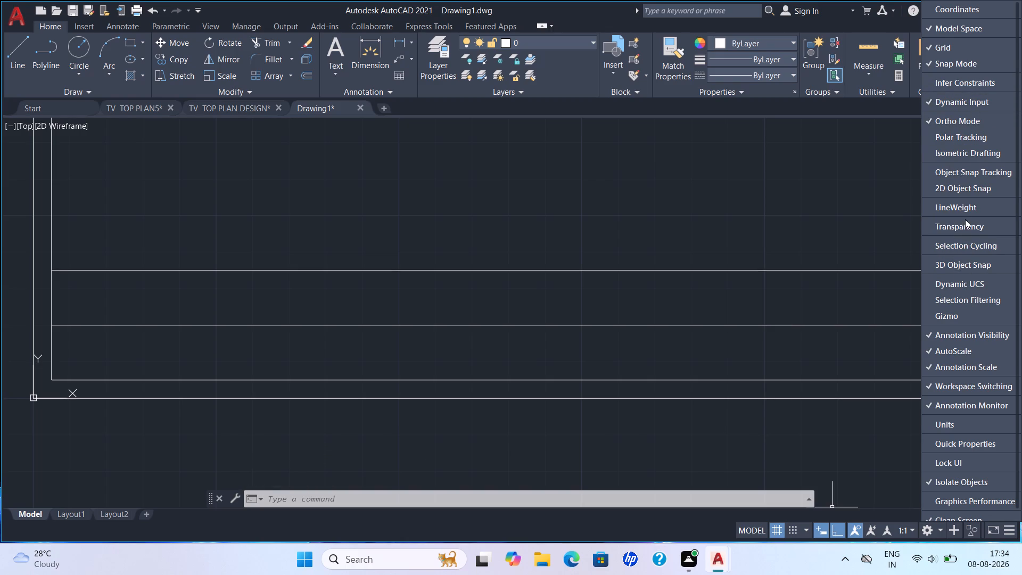
pyautogui.click(959, 192)
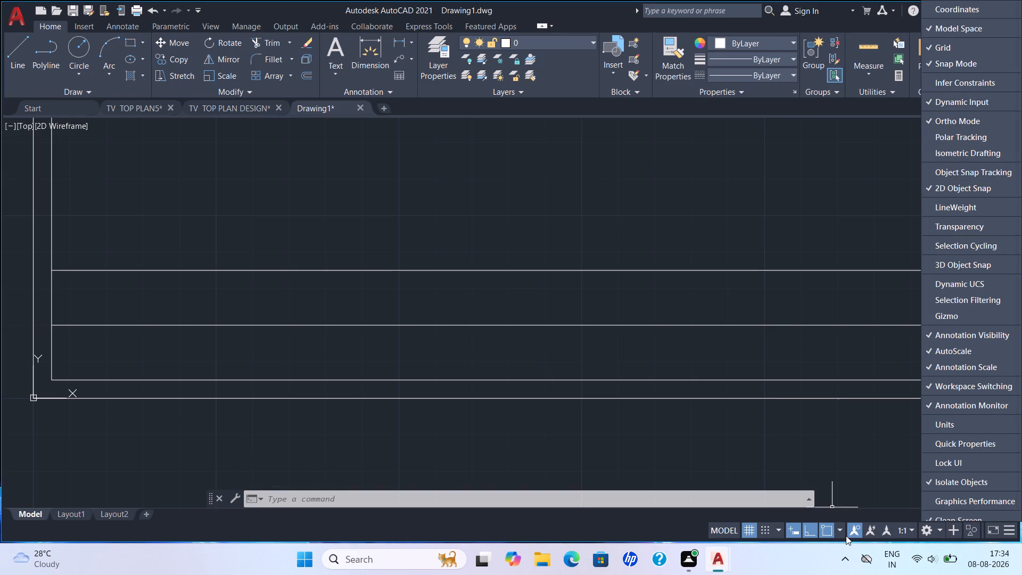
pyautogui.click(842, 535)
pyautogui.click(853, 343)
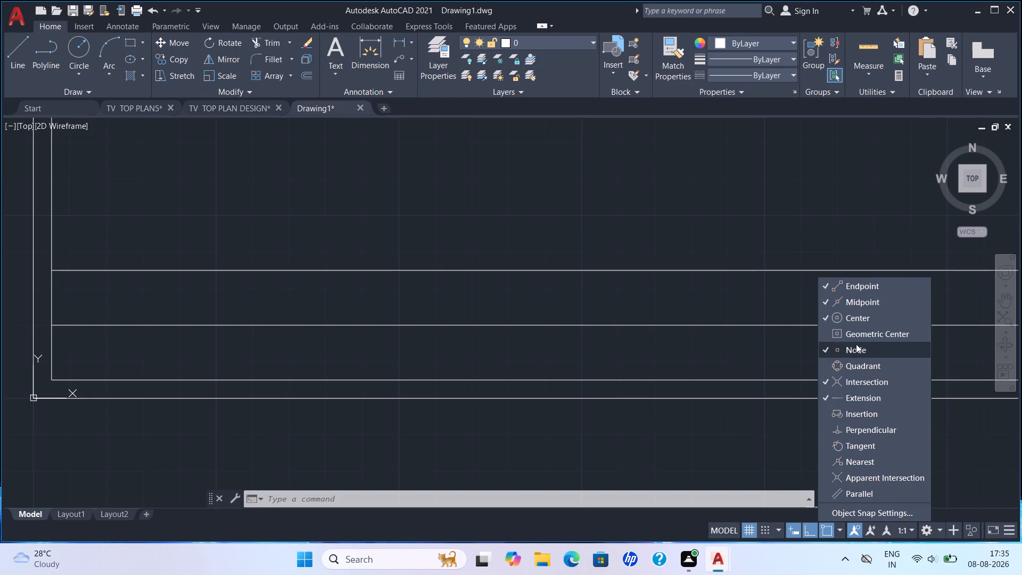
pyautogui.click(857, 342)
pyautogui.click(857, 336)
pyautogui.click(861, 353)
pyautogui.click(862, 364)
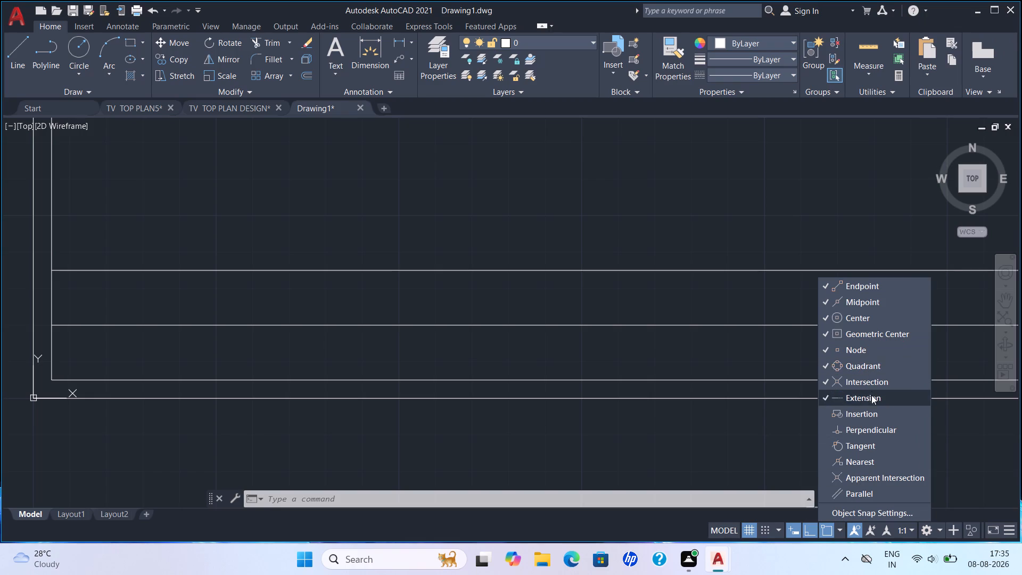
pyautogui.click(864, 414)
pyautogui.click(862, 428)
pyautogui.click(860, 453)
pyautogui.click(861, 469)
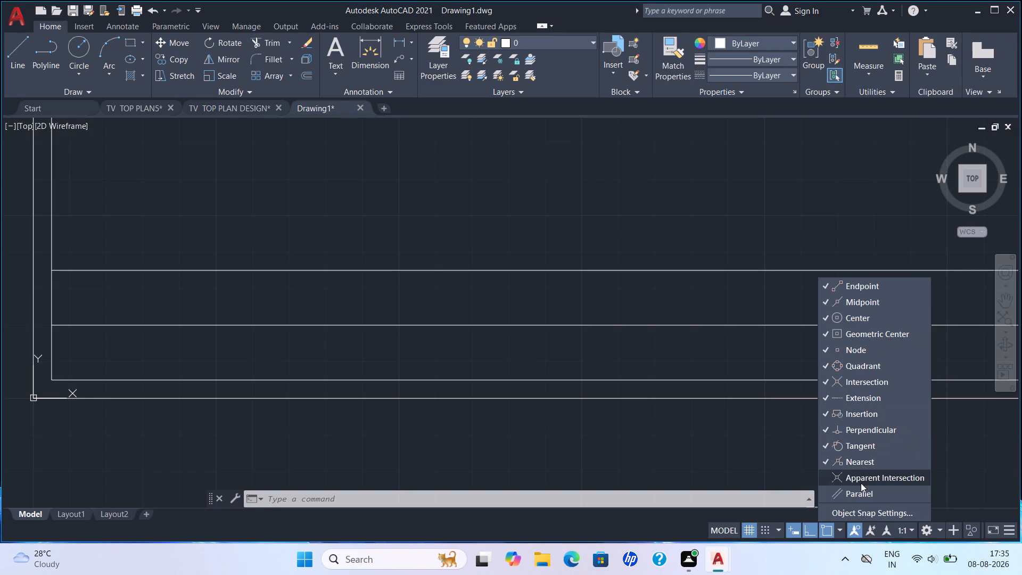
pyautogui.click(861, 483)
pyautogui.click(860, 496)
pyautogui.click(502, 472)
pyautogui.press('Escape')
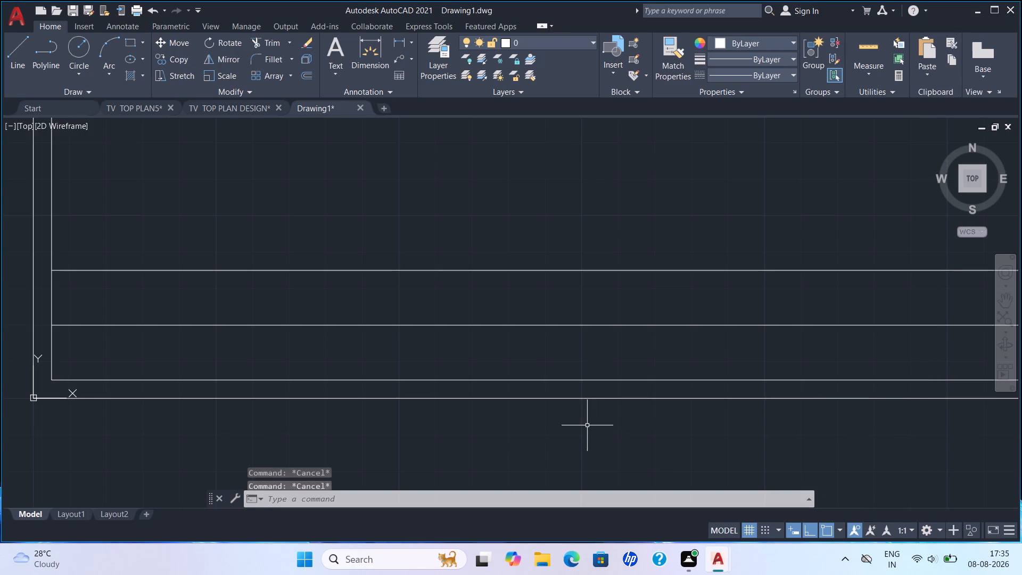
# Draw a vertical divider near the left end of the bottom strip, from its upper line down to the inner bottom border.
pyautogui.write('l')
pyautogui.press('space')
pyautogui.scroll(-1, 384, 374)
pyautogui.moveTo(392, 376); pyautogui.dragTo(452, 377, button='middle')
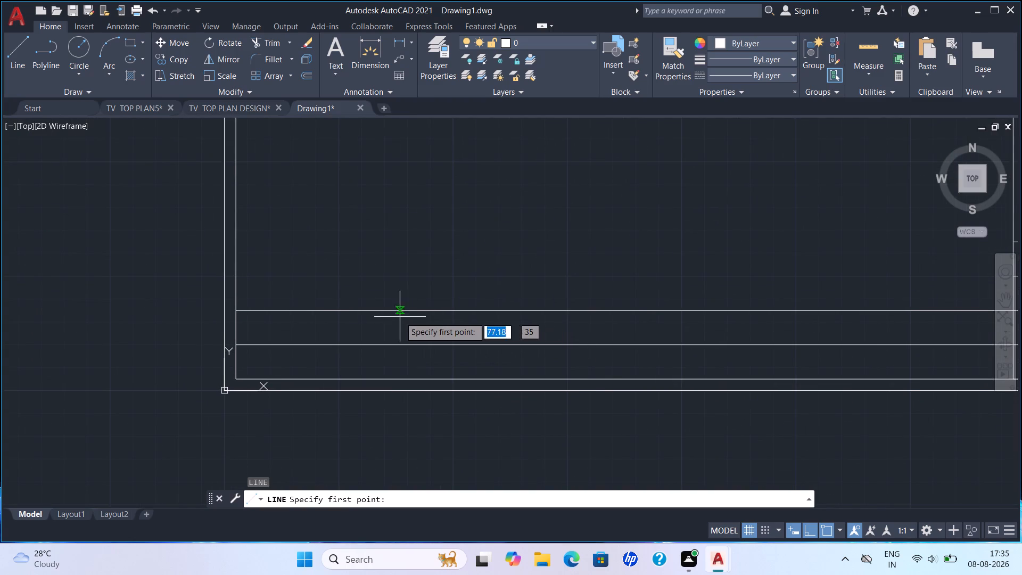
pyautogui.click(393, 313)
pyautogui.click(397, 381)
pyautogui.press('Escape')
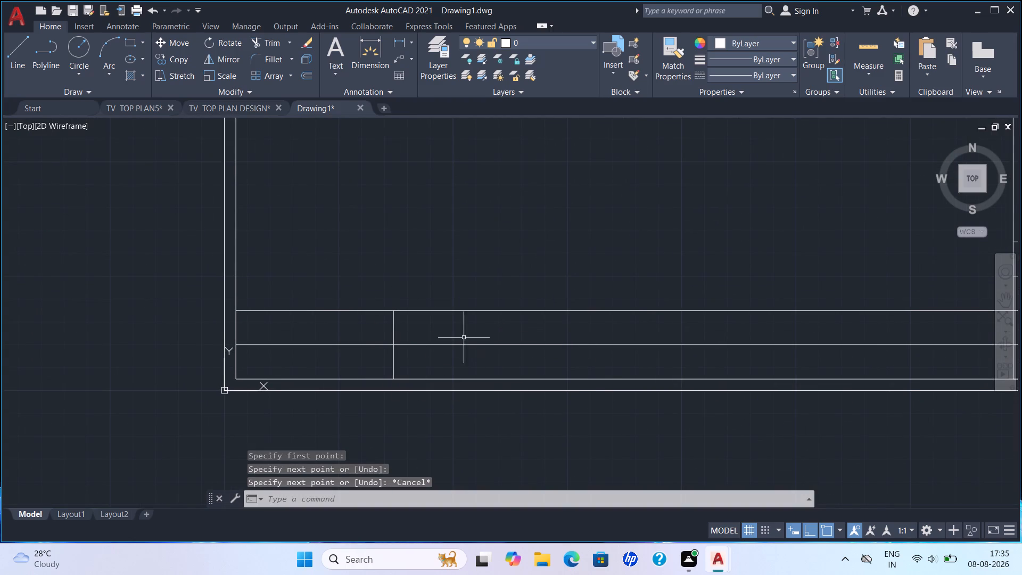
# Copy the vertical divider twice to the right along the strip, about 82 and 165 from the original.
pyautogui.click(416, 335)
pyautogui.click(378, 320)
pyautogui.press('v')
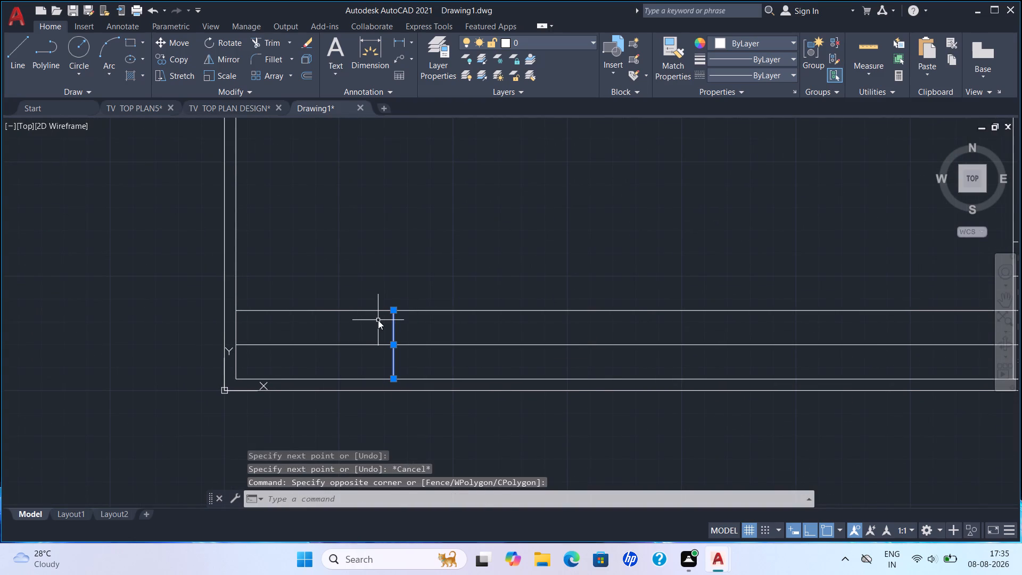
pyautogui.press('BackSpace')
pyautogui.write('co')
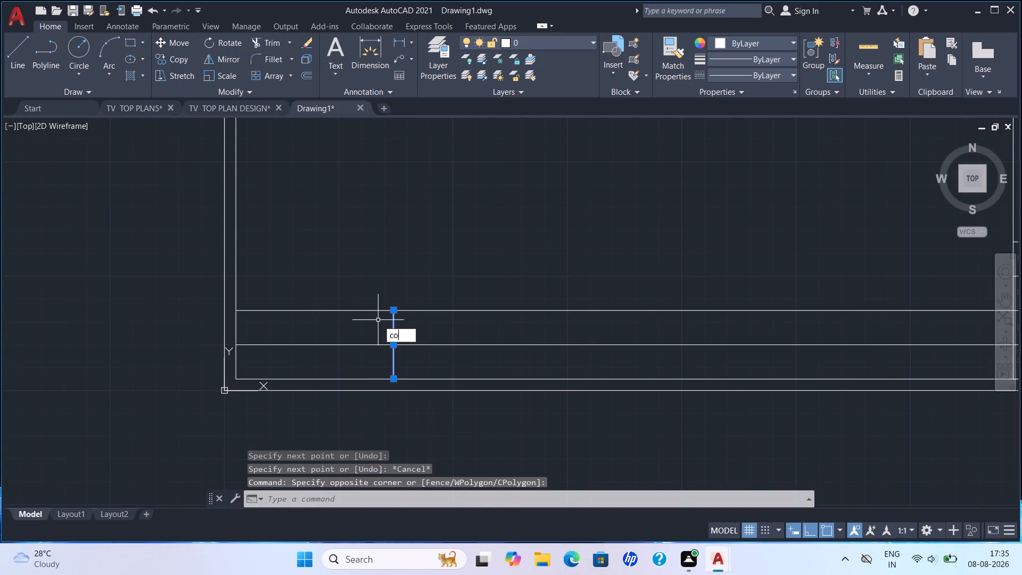
pyautogui.press('space')
pyautogui.click(392, 313)
pyautogui.scroll(-2, 461, 322)
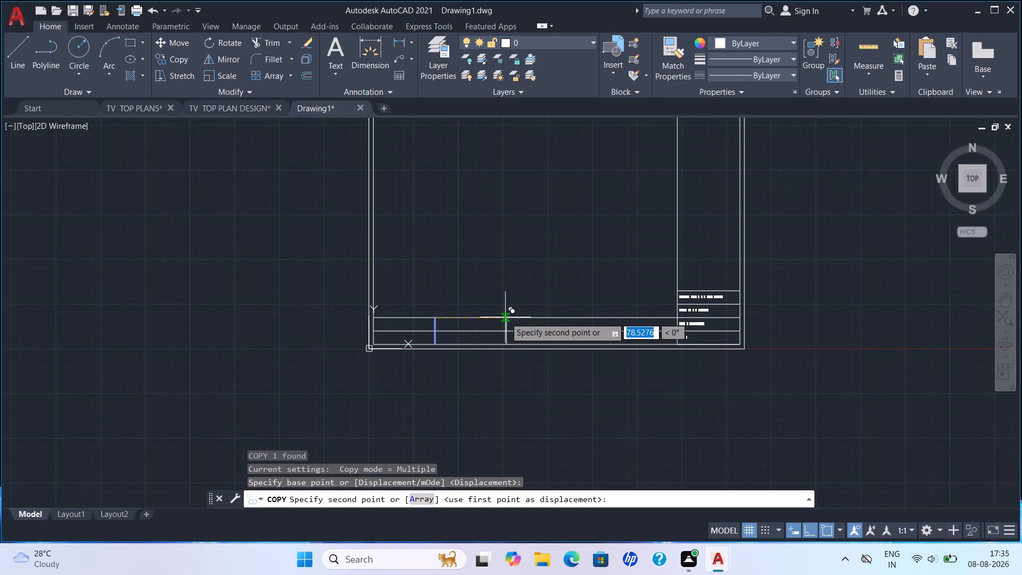
pyautogui.click(508, 318)
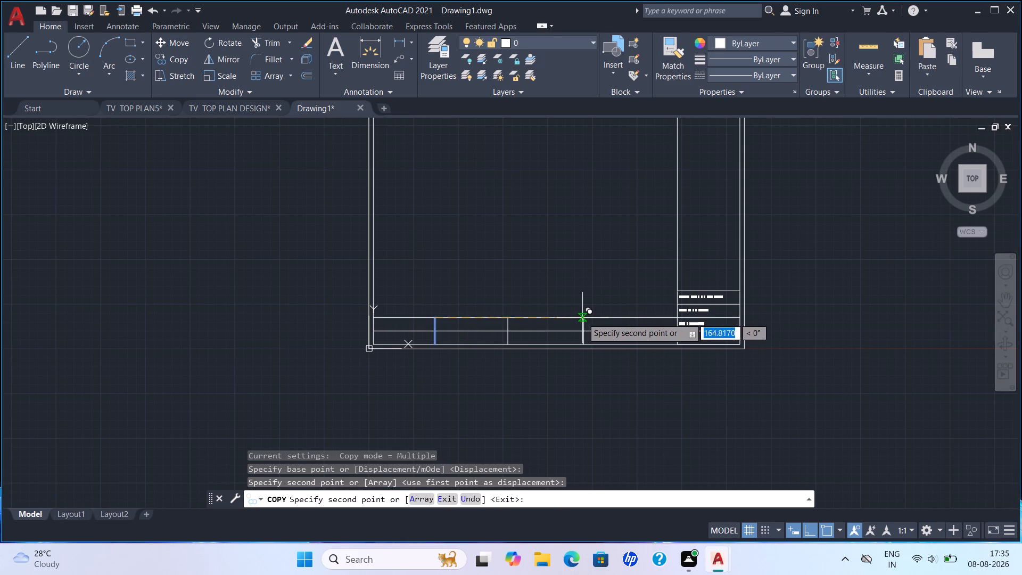
pyautogui.click(582, 318)
pyautogui.press('Escape')
pyautogui.press('Escape')
pyautogui.scroll(1, 543, 339)
pyautogui.press('Escape')
pyautogui.scroll(1, 492, 328)
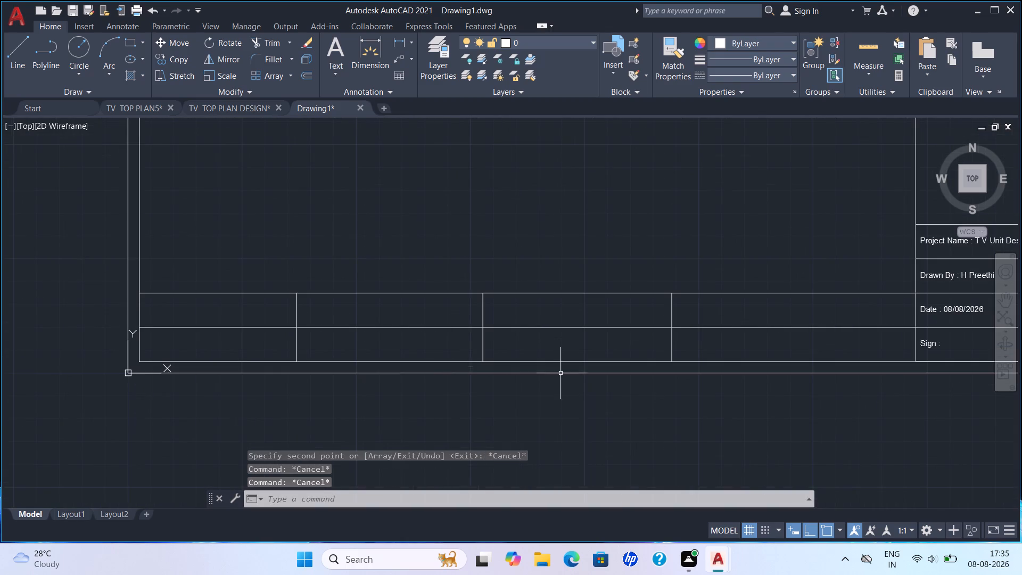
# Copy the Date text 340 to the left into the first cell of the strip's upper row.
pyautogui.moveTo(909, 367); pyautogui.dragTo(822, 343, button='middle')
pyautogui.scroll(2, 719, 336)
pyautogui.scroll(-2, 827, 282)
pyautogui.moveTo(855, 292); pyautogui.dragTo(733, 313, button='middle')
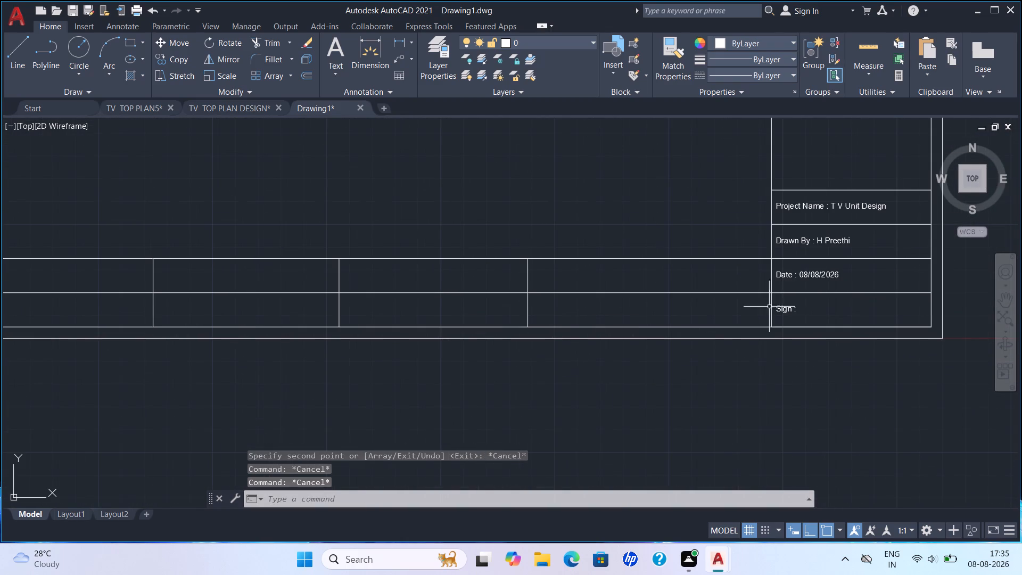
pyautogui.click(827, 275)
pyautogui.write('co')
pyautogui.press('space')
pyautogui.click(769, 259)
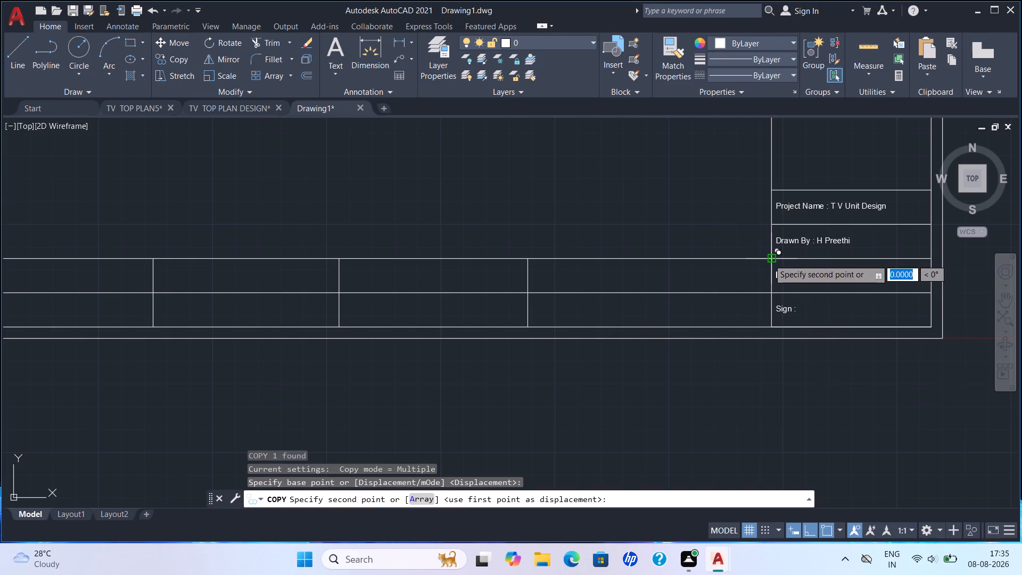
pyautogui.scroll(-2, 754, 277)
pyautogui.moveTo(546, 295); pyautogui.dragTo(578, 302, button='middle')
pyautogui.scroll(2, 526, 264)
pyautogui.scroll(3, 421, 301)
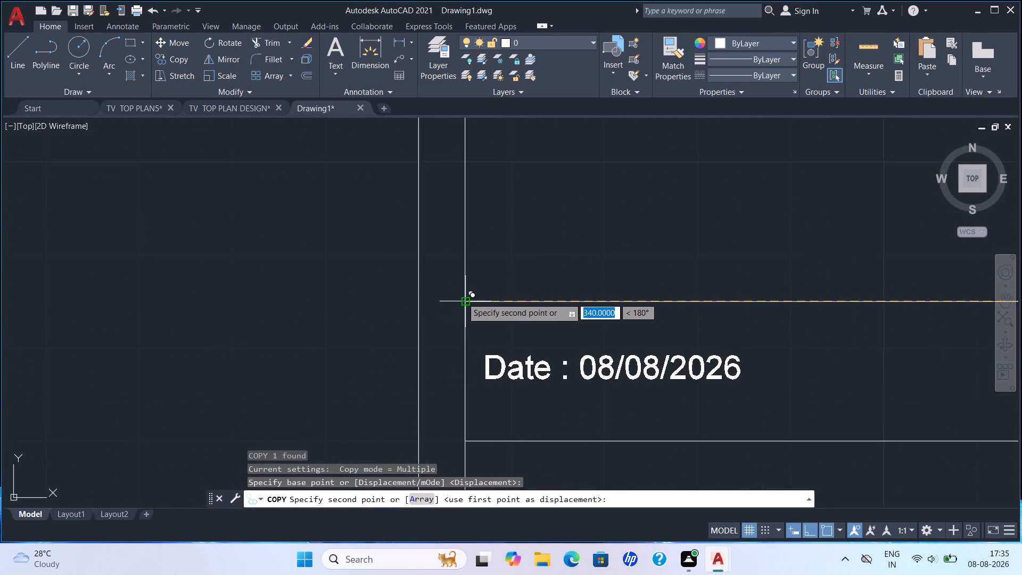
pyautogui.click(462, 298)
pyautogui.press('Escape')
# Open the copied Date text in the strip's first cell for editing and select all its content.
pyautogui.doubleClick(528, 362)
pyautogui.hotkey('ctrl', 'a')
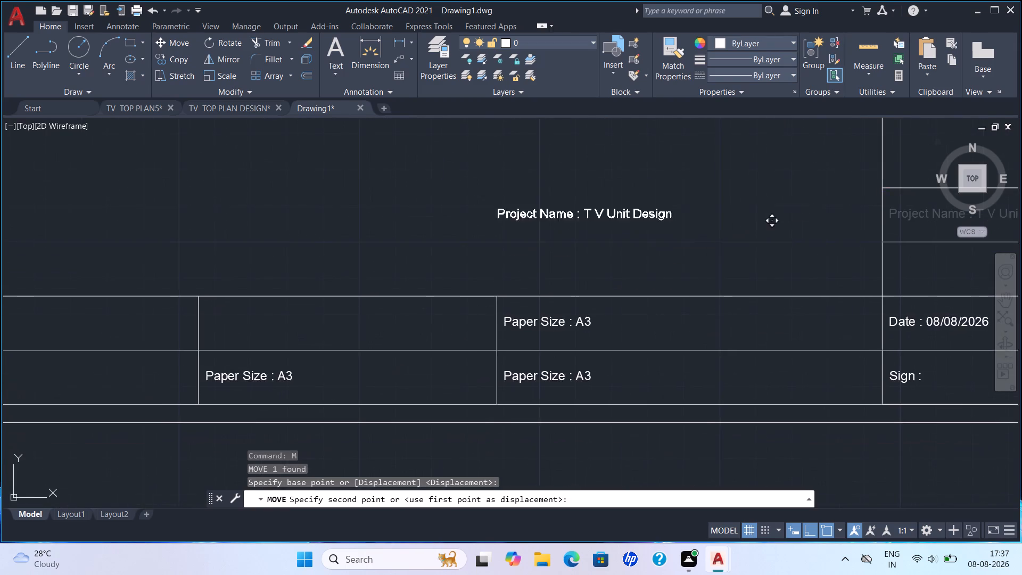
# Move the "Project Name : T V Unit Design" text into the third cell of the strip's upper row.
pyautogui.moveTo(378, 320); pyautogui.dragTo(719, 248, button='middle')
pyautogui.click(540, 223)
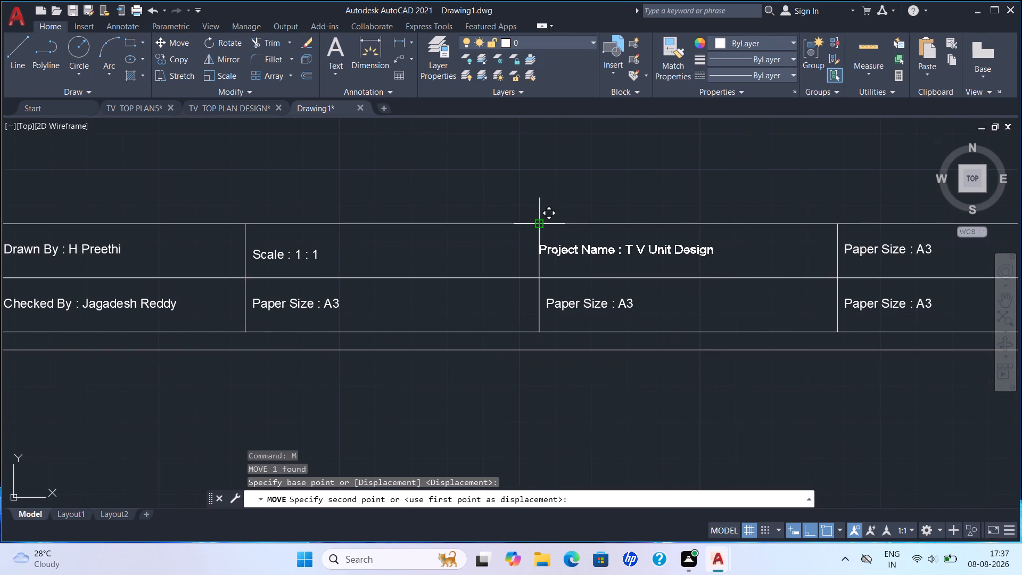
pyautogui.press('Escape')
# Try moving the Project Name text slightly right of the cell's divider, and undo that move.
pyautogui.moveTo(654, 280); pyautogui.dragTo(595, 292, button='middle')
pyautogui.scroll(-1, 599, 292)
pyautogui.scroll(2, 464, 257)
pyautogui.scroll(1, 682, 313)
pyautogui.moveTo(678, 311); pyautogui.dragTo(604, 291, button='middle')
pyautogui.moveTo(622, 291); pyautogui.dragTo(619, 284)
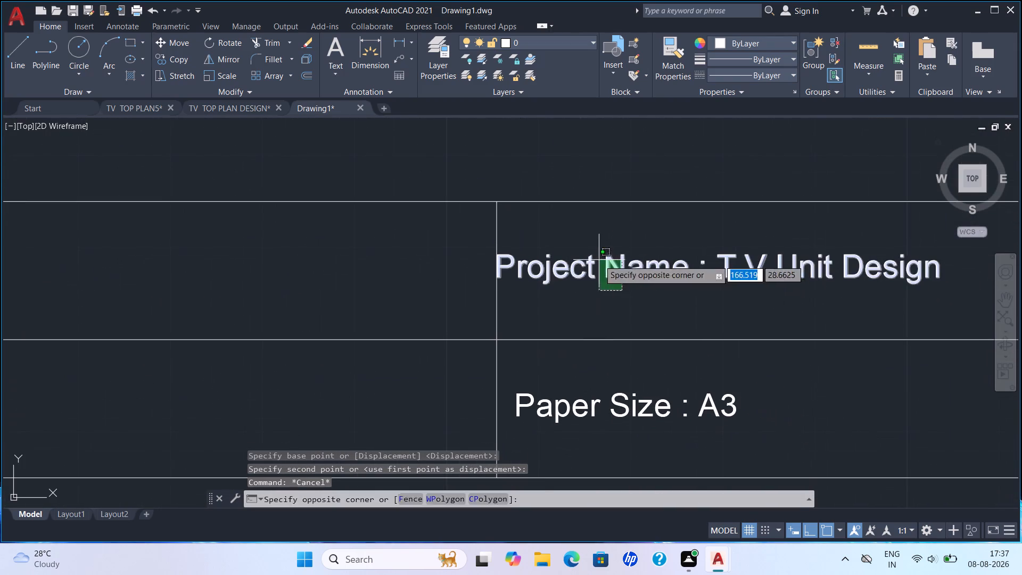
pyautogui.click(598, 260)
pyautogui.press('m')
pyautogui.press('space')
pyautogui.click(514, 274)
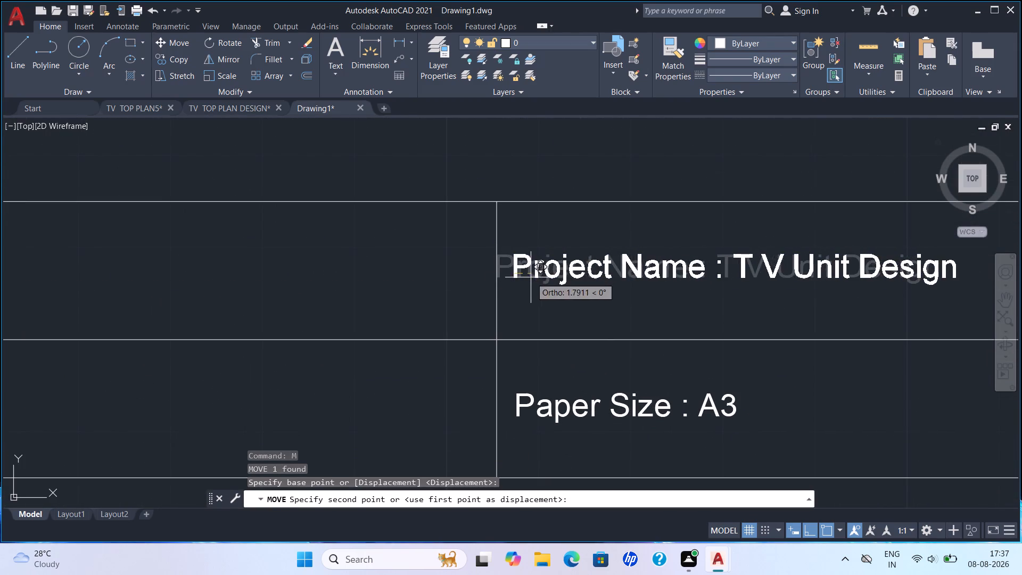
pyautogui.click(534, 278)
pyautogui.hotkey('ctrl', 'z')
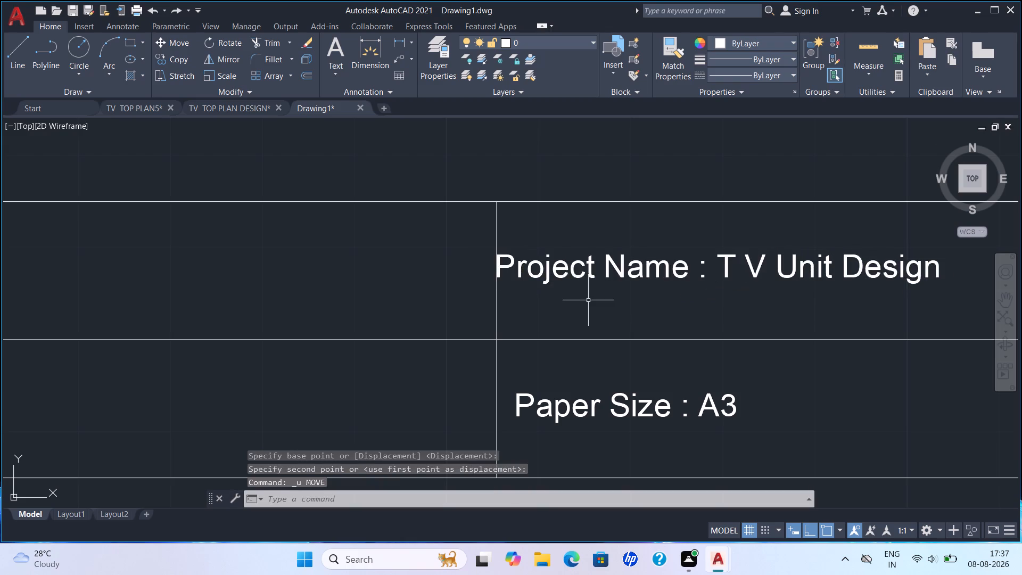
# Move the Project Name text horizontally to the right so it sits clear of the third cell's left divider.
pyautogui.click(578, 273)
pyautogui.press('m')
pyautogui.press('space')
pyautogui.scroll(1, 500, 272)
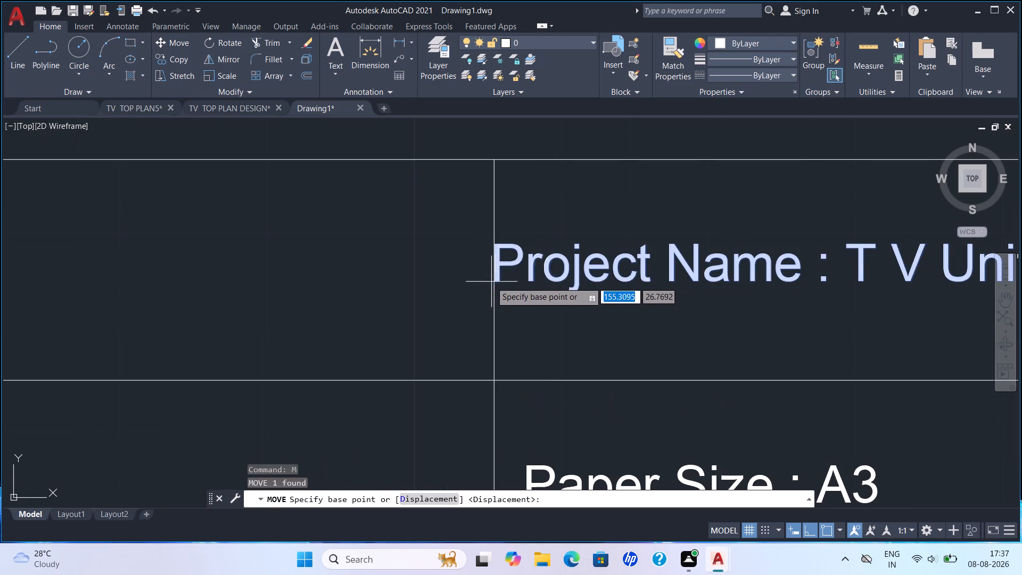
pyautogui.click(489, 285)
pyautogui.scroll(1, 537, 286)
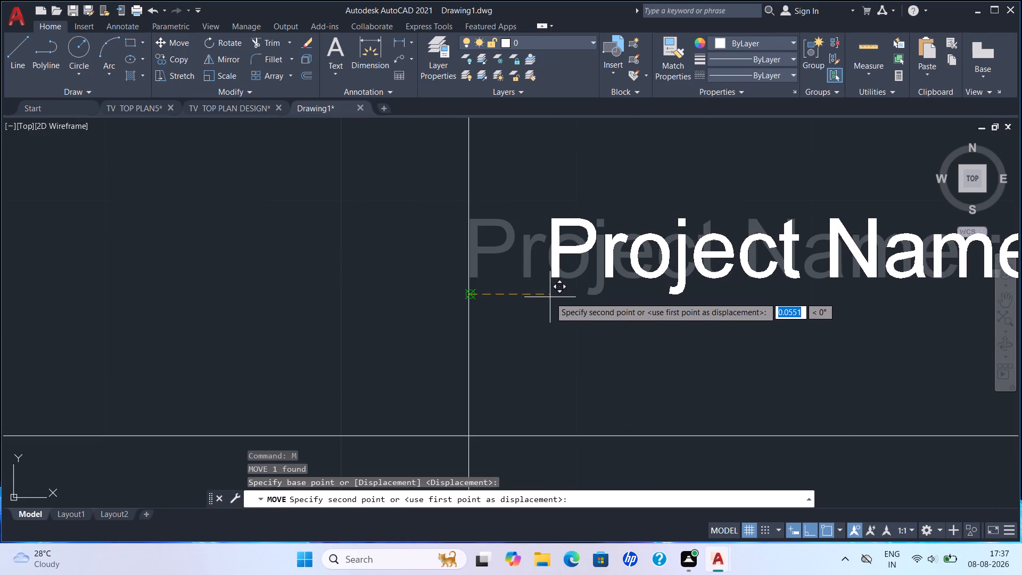
pyautogui.click(547, 315)
pyautogui.scroll(-2, 448, 305)
pyautogui.press('Escape')
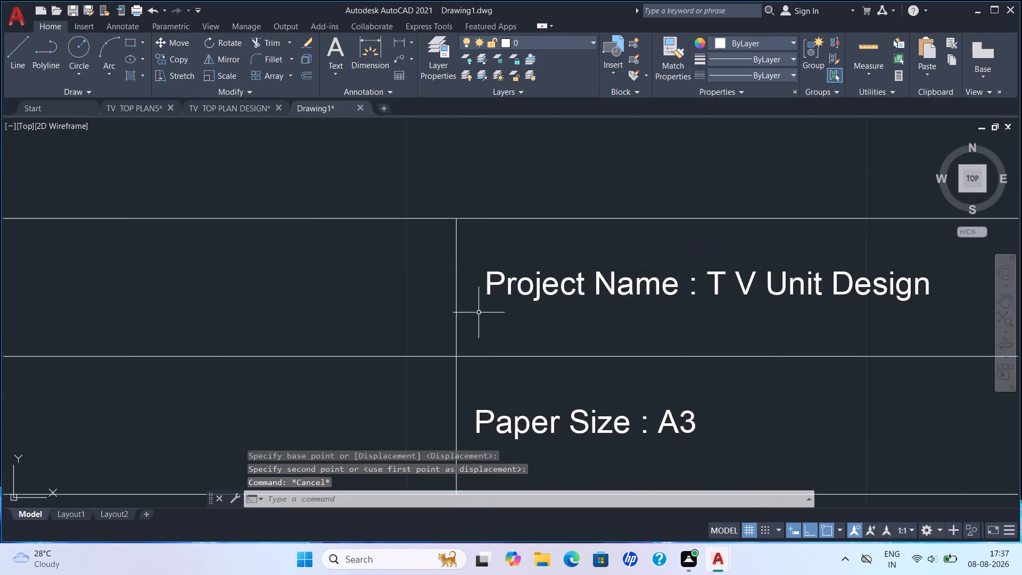
# Erase the two horizontal lines crossing the title block column just above the bottom strip.
pyautogui.moveTo(631, 324); pyautogui.dragTo(395, 326, button='middle')
pyautogui.scroll(-2, 376, 330)
pyautogui.moveTo(675, 354); pyautogui.dragTo(471, 336, button='middle')
pyautogui.scroll(-2, 555, 315)
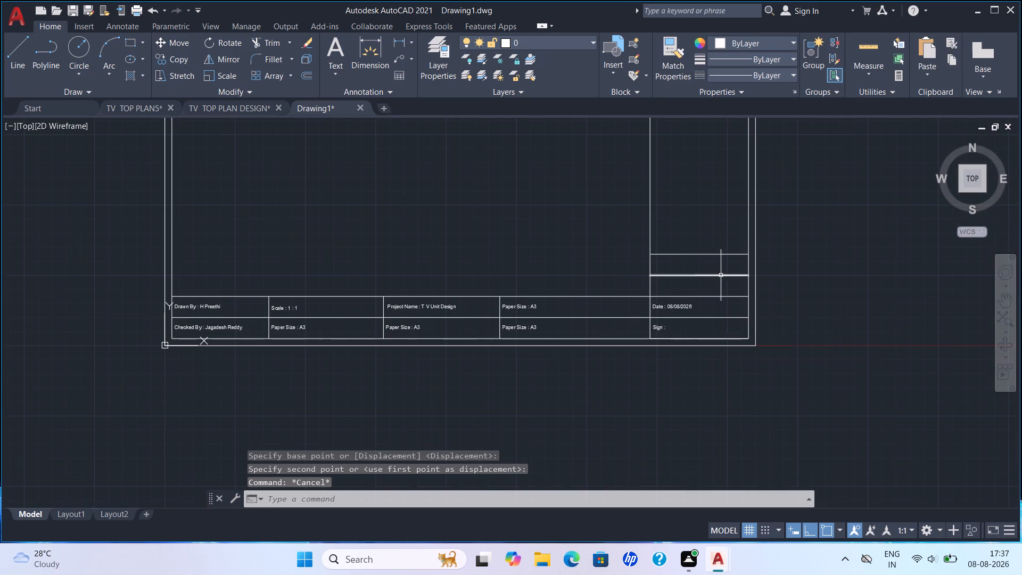
pyautogui.click(708, 278)
pyautogui.click(691, 204)
pyautogui.press('Delete')
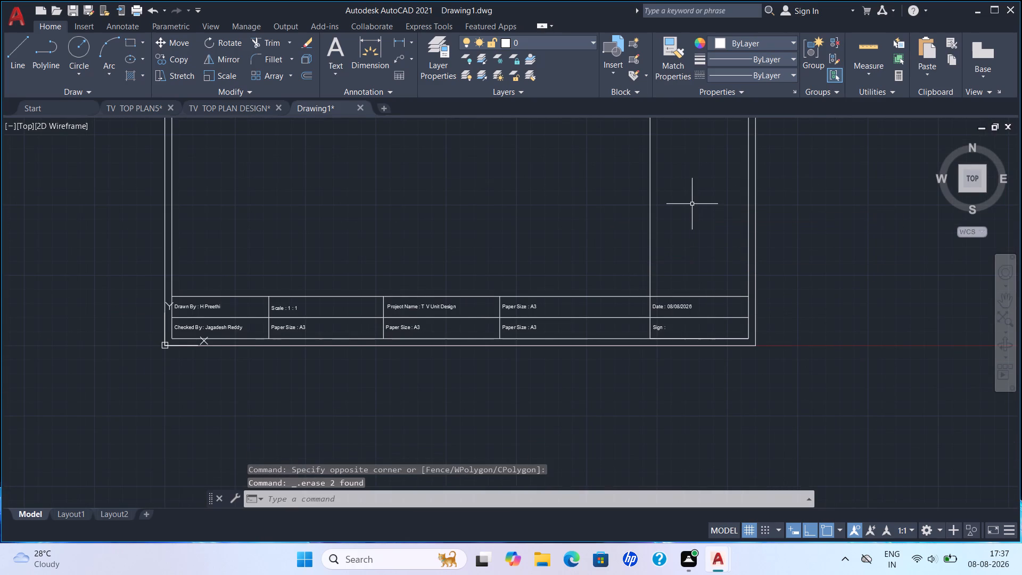
# Replace the Paper Size text below the Project Name with "Location : Ameerpet".
pyautogui.scroll(4, 483, 307)
pyautogui.scroll(-3, 456, 289)
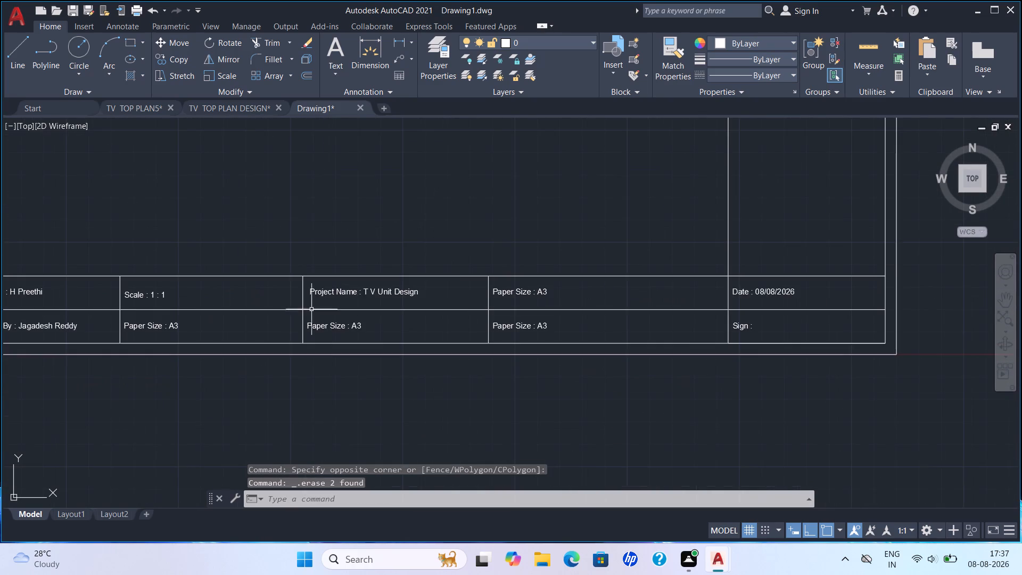
pyautogui.scroll(2, 351, 294)
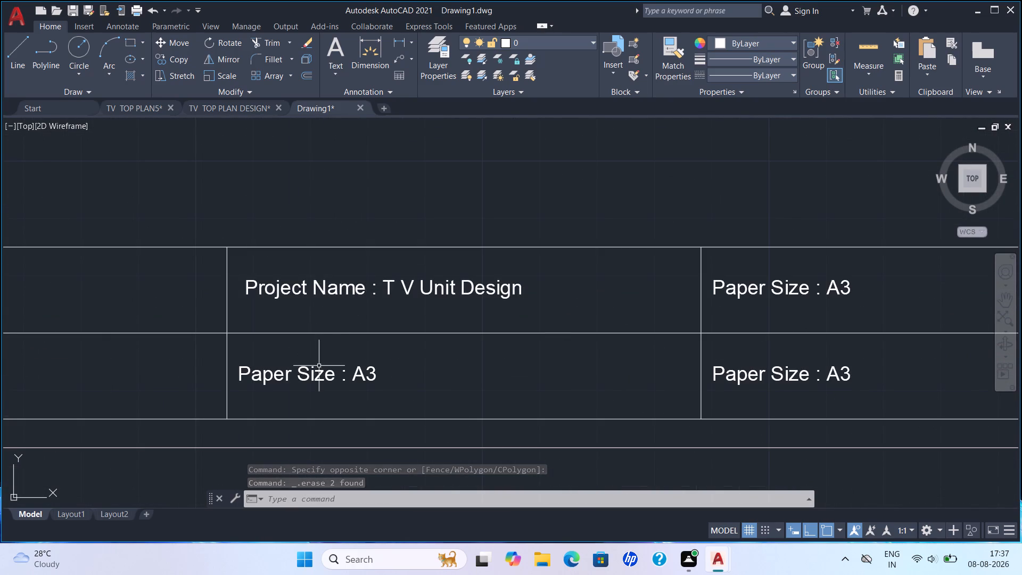
pyautogui.click(300, 382)
pyautogui.click(305, 372)
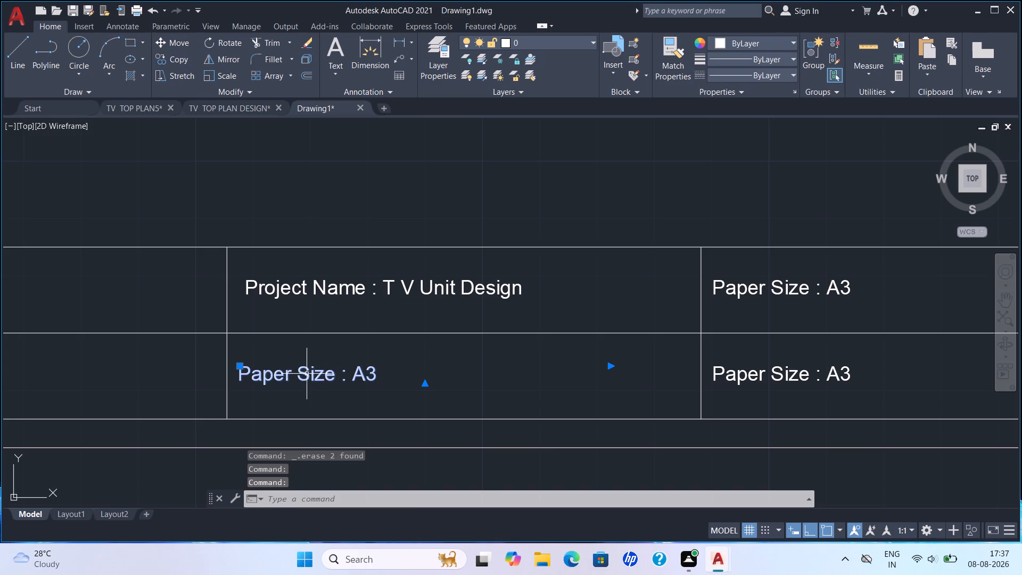
pyautogui.doubleClick(304, 373)
pyautogui.hotkey('ctrl', 'a')
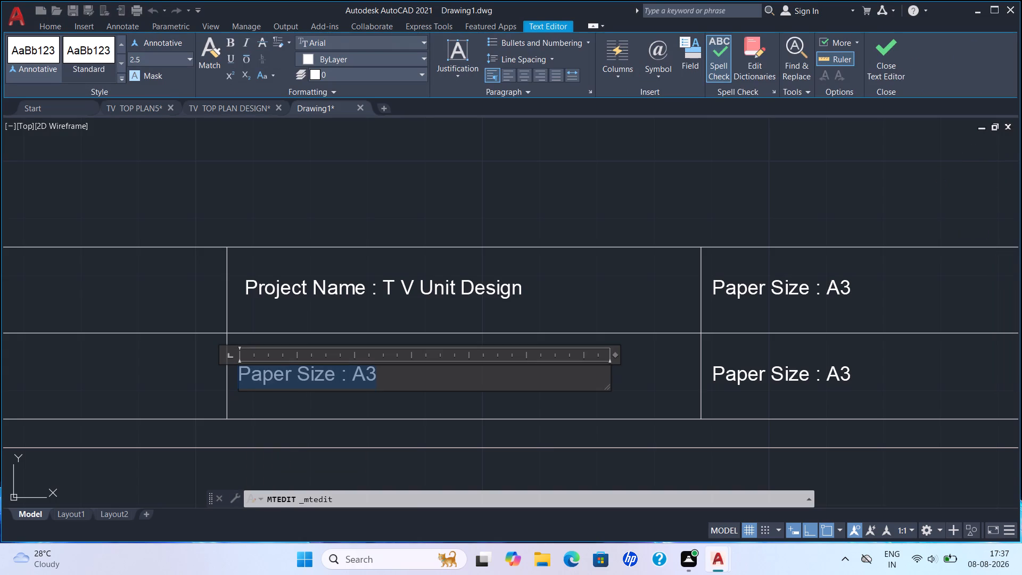
pyautogui.write('Location : Ameerpet')
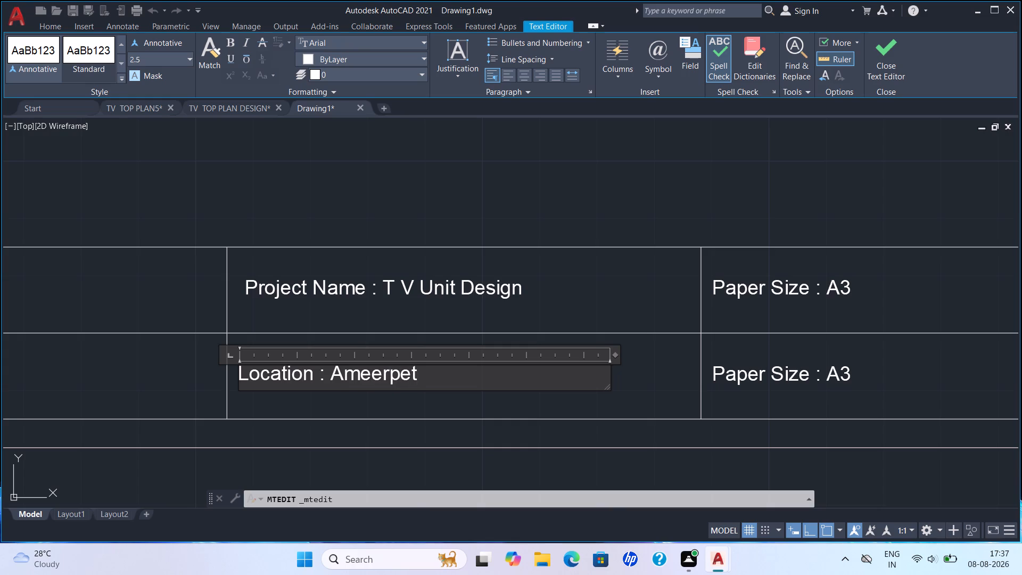
pyautogui.click(531, 194)
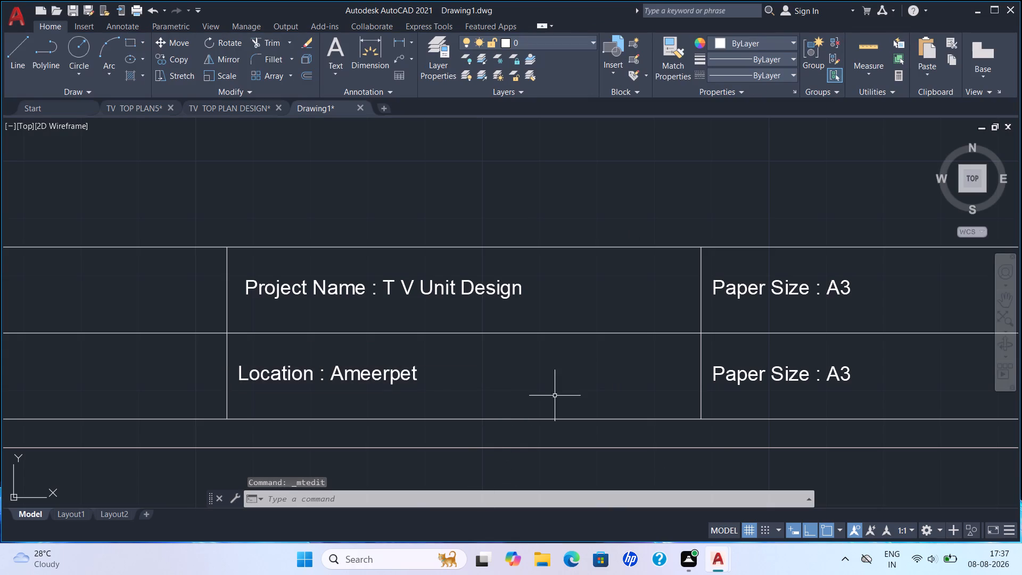
# Replace the Paper Size text in the fourth cell of the strip's upper row with "Project No : 2".
pyautogui.scroll(-2, 565, 313)
pyautogui.moveTo(589, 324); pyautogui.dragTo(488, 297, button='middle')
pyautogui.scroll(2, 562, 270)
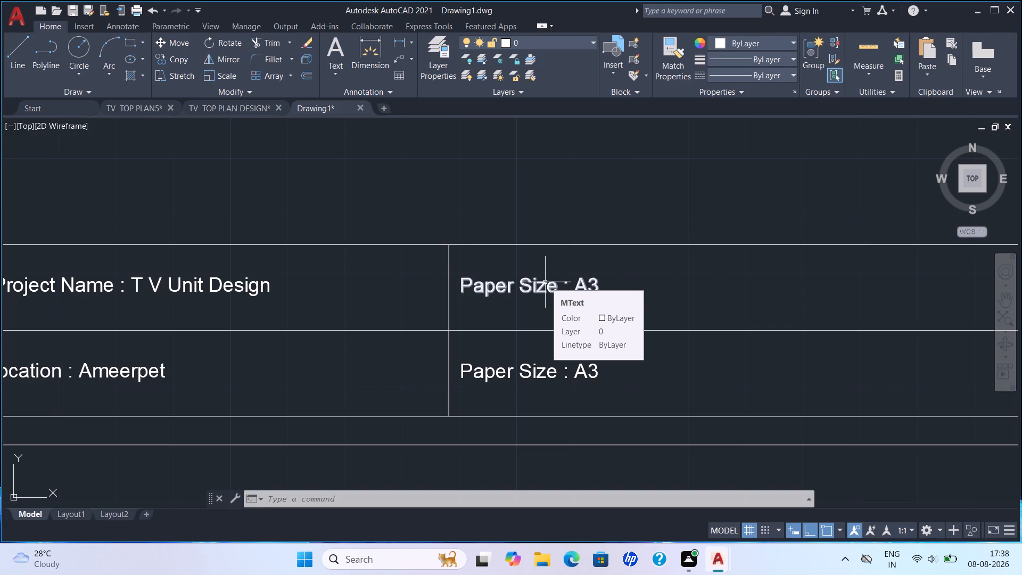
pyautogui.doubleClick(491, 286)
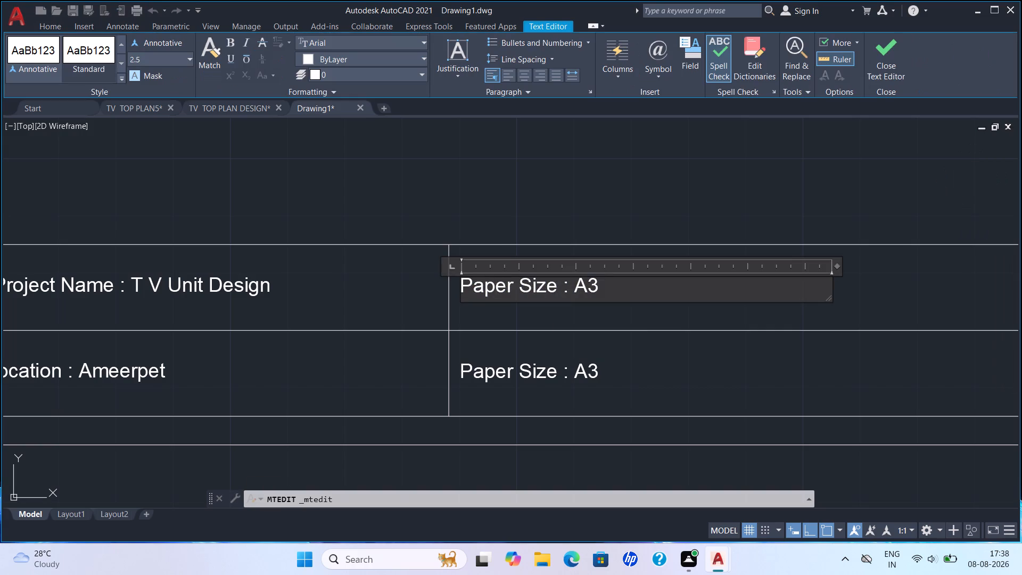
pyautogui.hotkey('shift', 'a')
pyautogui.hotkey('shift', 'a')
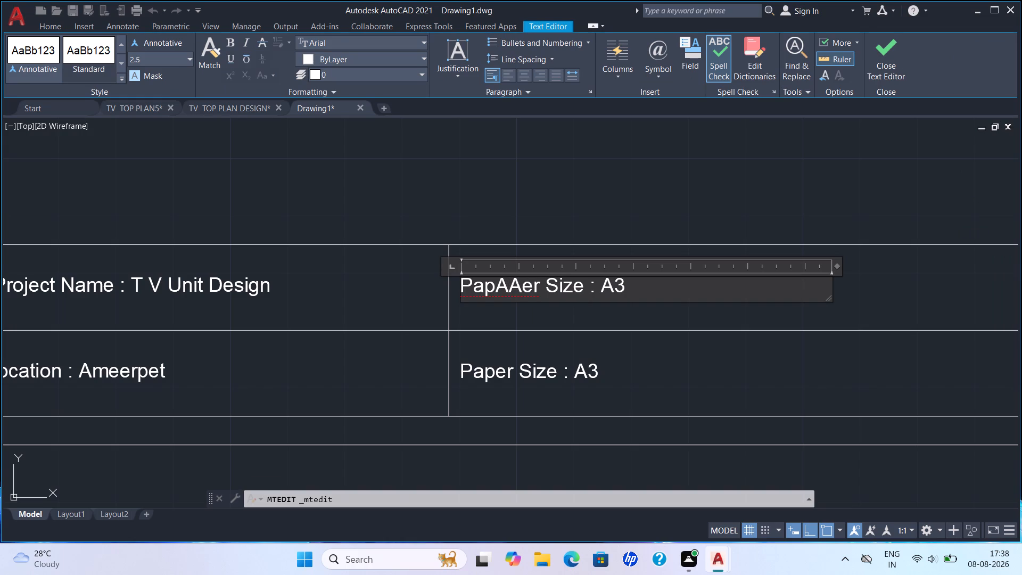
pyautogui.hotkey('ctrl', 'a')
pyautogui.press('p')
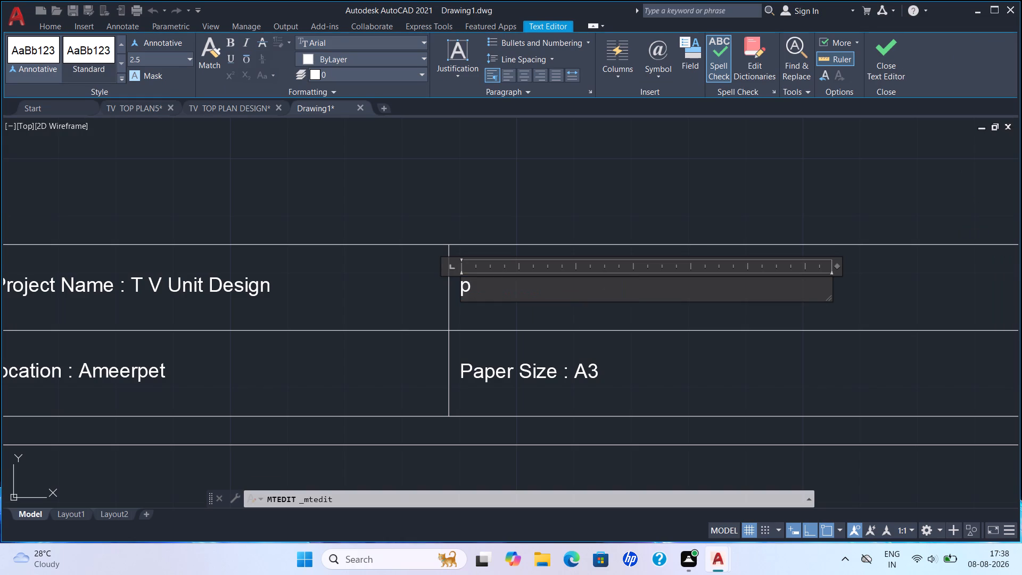
pyautogui.press('BackSpace')
pyautogui.hotkey('shift', 'p')
pyautogui.write('rojee')
pyautogui.press('BackSpace')
pyautogui.press('e')
pyautogui.press('BackSpace')
pyautogui.write('ct No')
pyautogui.press('space')
pyautogui.hotkey('shift', ':')
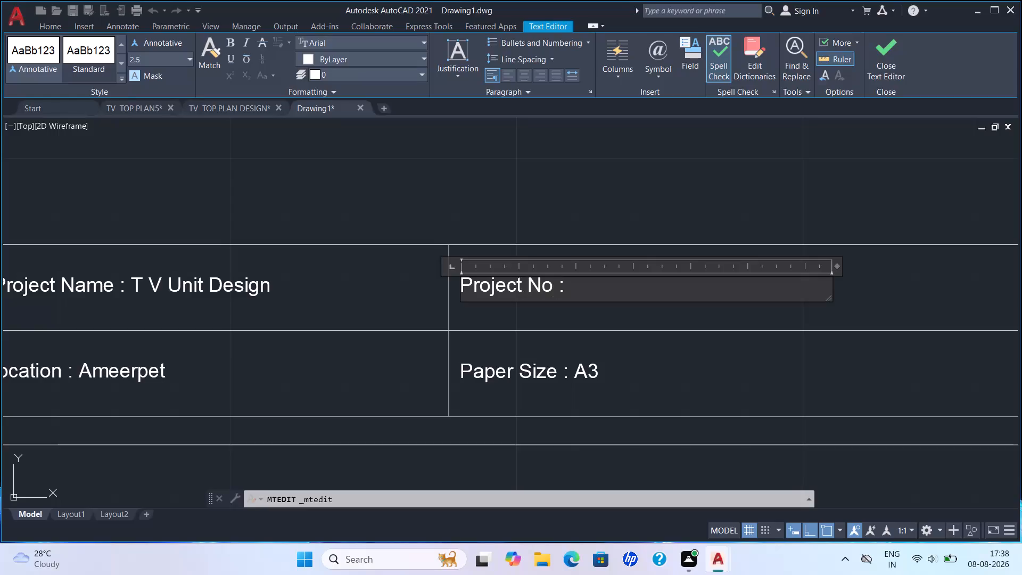
pyautogui.press('space')
pyautogui.write('2')
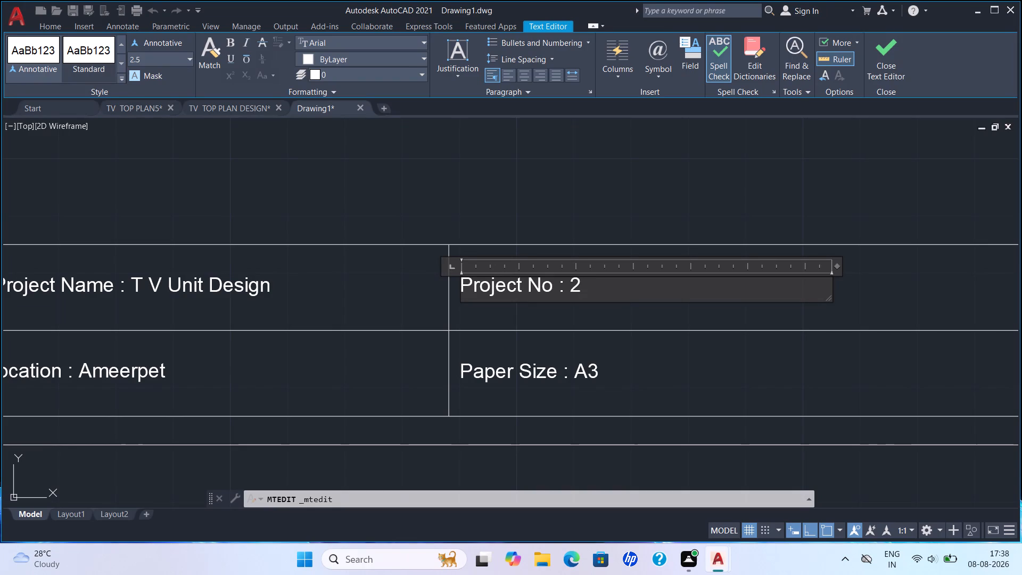
pyautogui.click(494, 339)
# Replace the Paper Size text in the fourth cell of the strip's lower row with "Revision : 1".
pyautogui.doubleClick(535, 370)
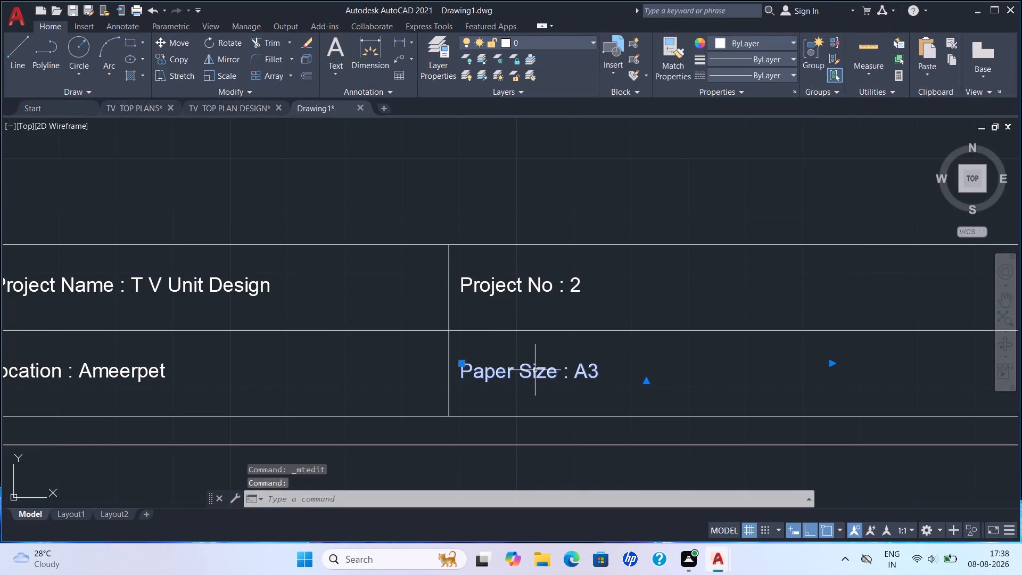
pyautogui.hotkey('ctrl', 'a')
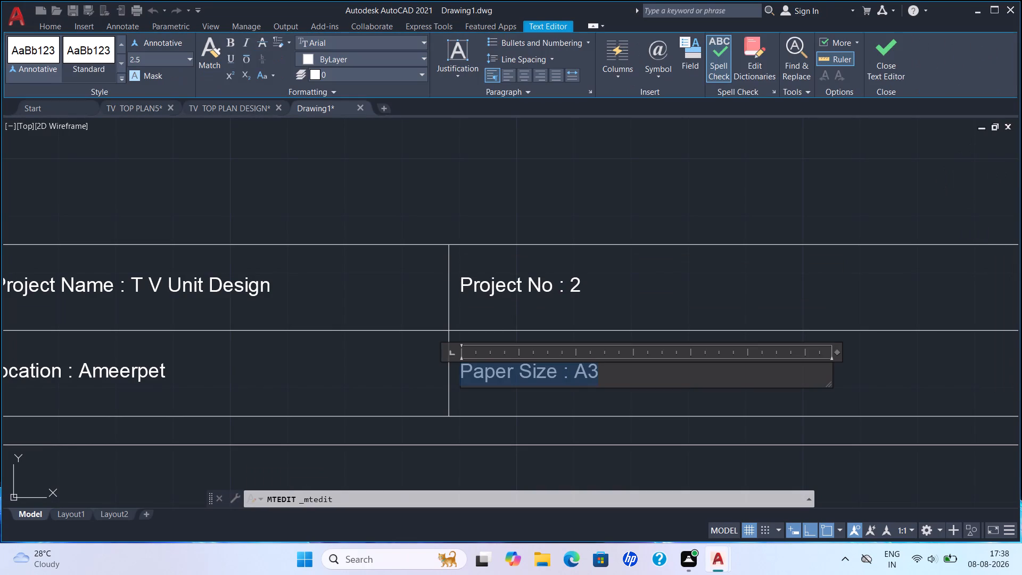
pyautogui.write('Rev')
pyautogui.write('ision')
pyautogui.press('space')
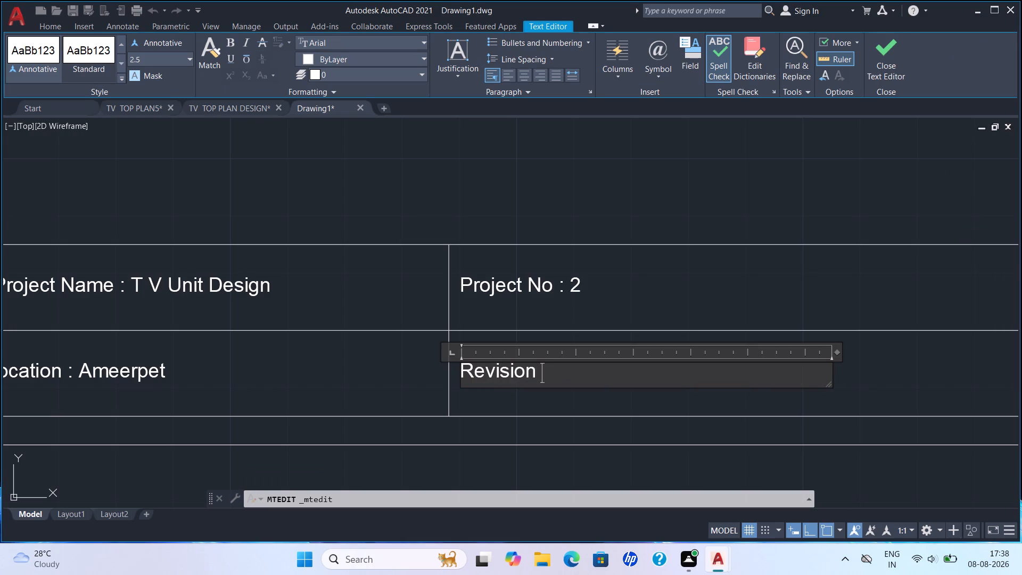
pyautogui.write(':')
pyautogui.press('space')
pyautogui.press('1')
pyautogui.click(516, 160)
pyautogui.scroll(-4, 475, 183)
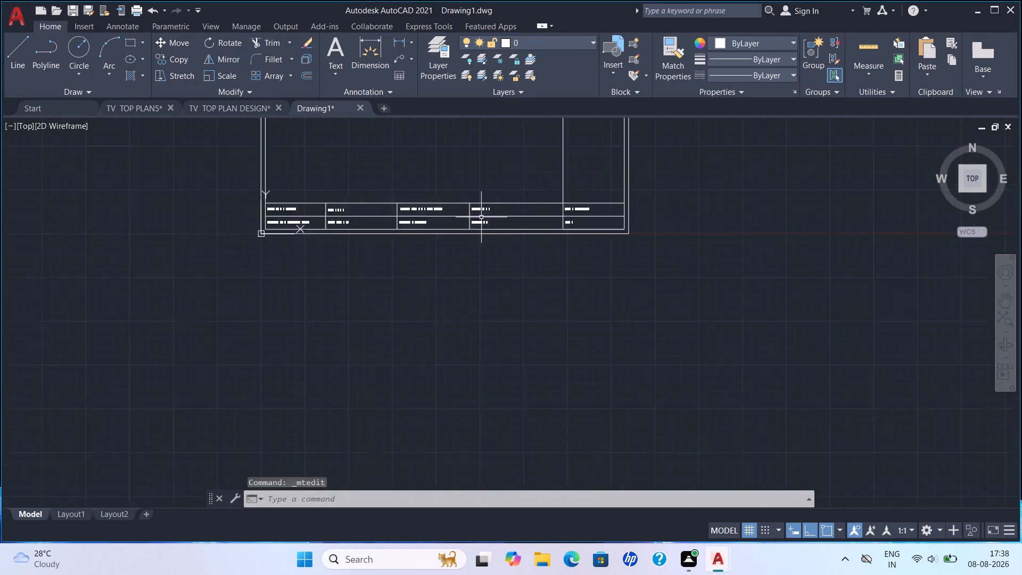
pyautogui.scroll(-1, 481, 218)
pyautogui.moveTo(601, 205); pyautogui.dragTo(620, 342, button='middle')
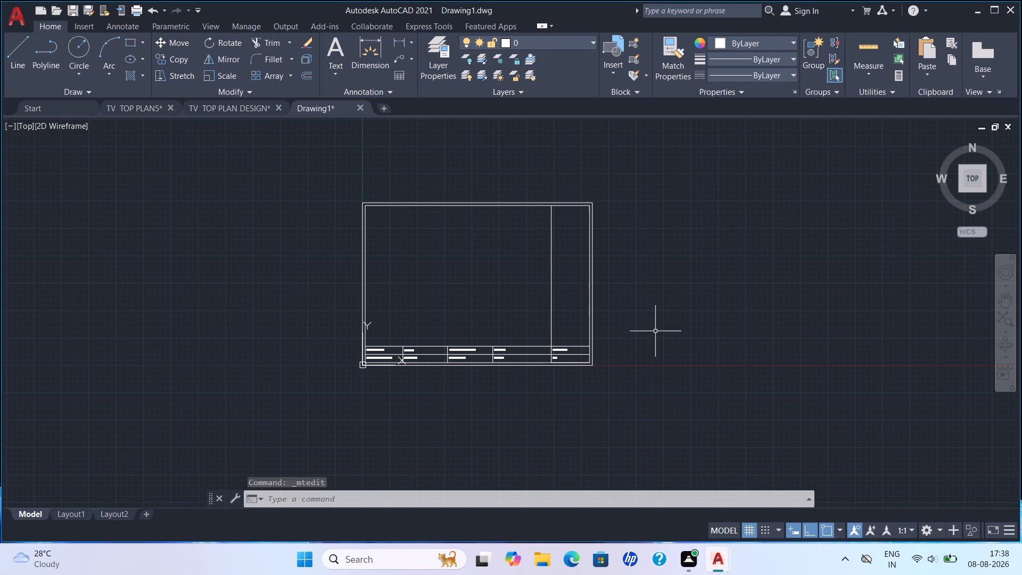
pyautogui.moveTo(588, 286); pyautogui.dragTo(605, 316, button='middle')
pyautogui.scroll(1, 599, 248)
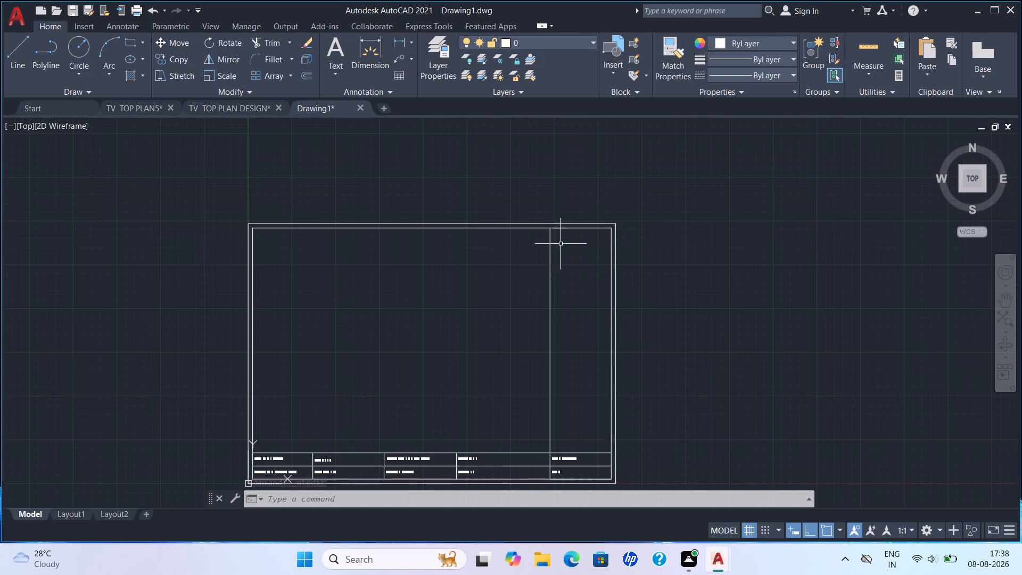
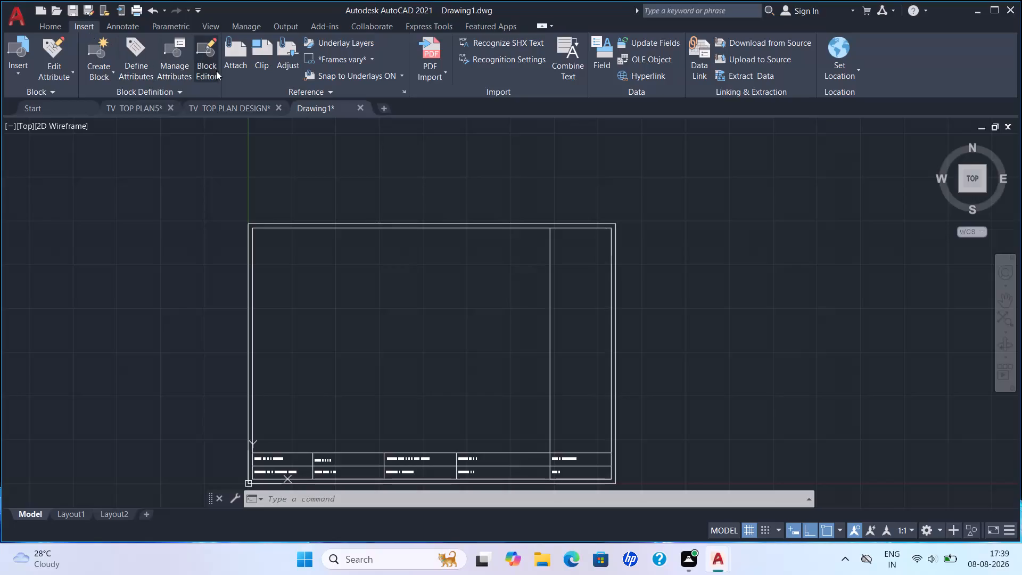
# Attach the CAD DESK logo file "images" at the top of the sheet's side column, scaled to about 46 mm wide.
pyautogui.click(236, 60)
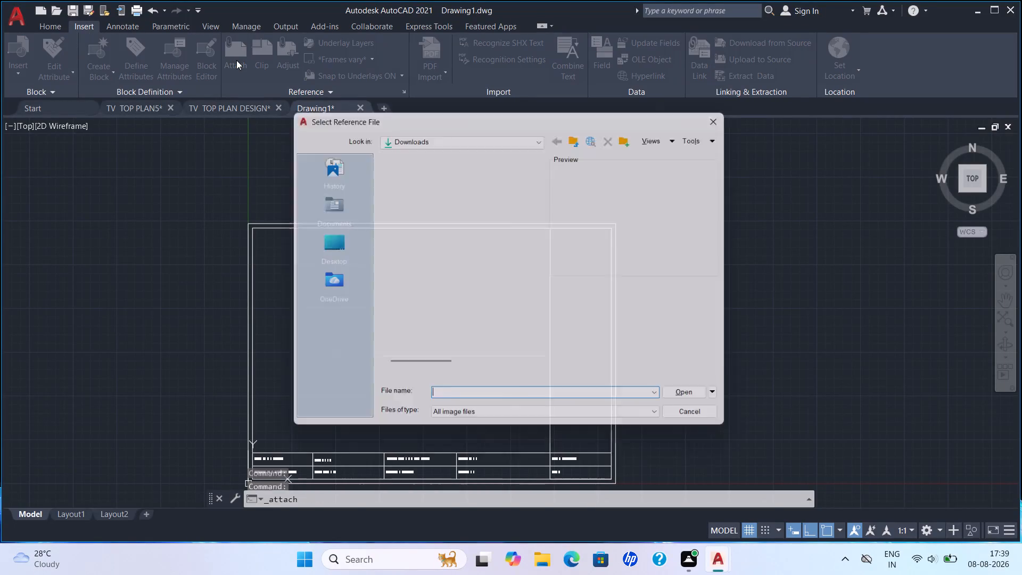
pyautogui.click(418, 187)
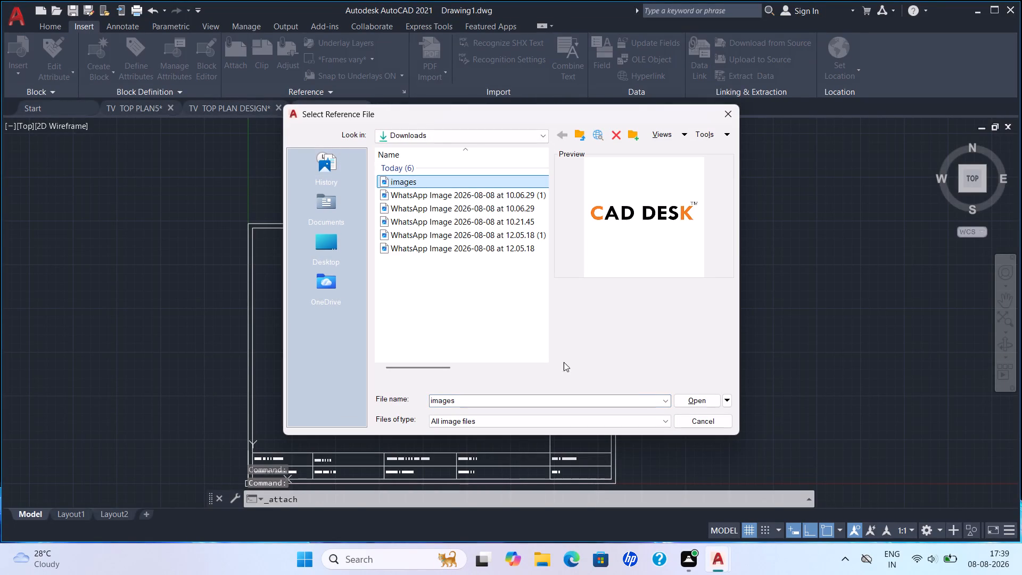
pyautogui.click(695, 400)
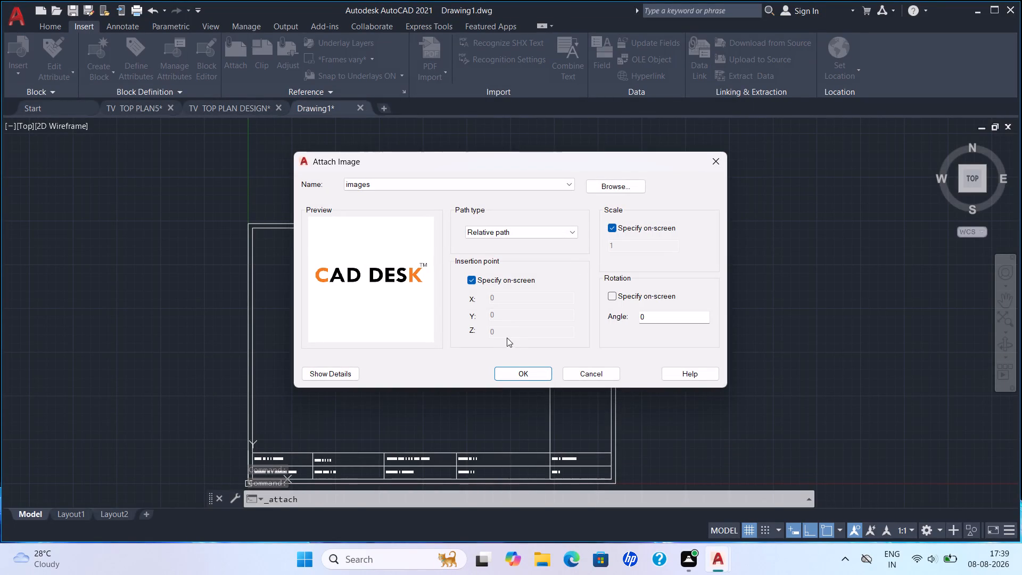
pyautogui.click(519, 373)
pyautogui.scroll(3, 566, 279)
pyautogui.moveTo(533, 254); pyautogui.dragTo(507, 377, button='middle')
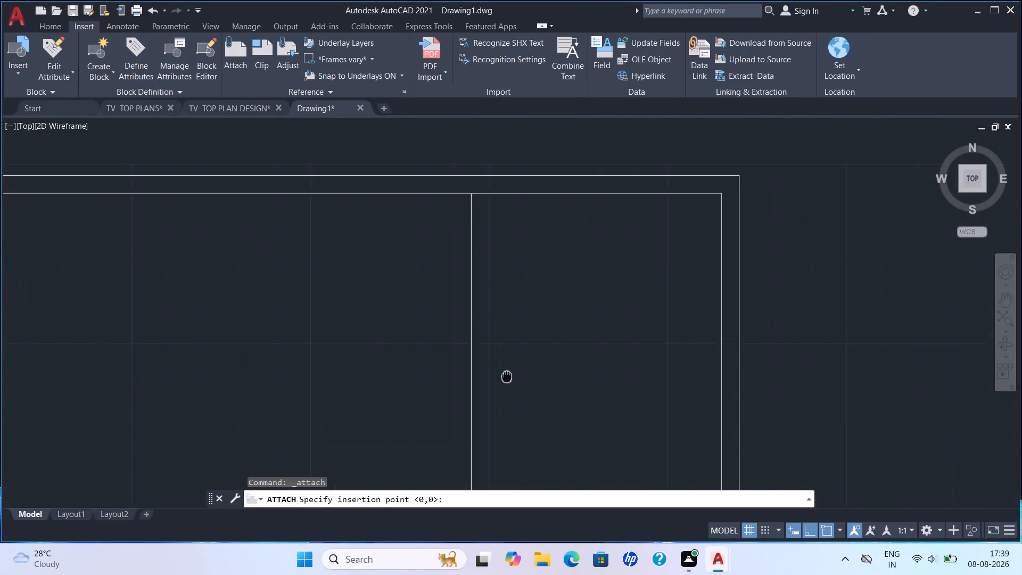
pyautogui.moveTo(507, 377); pyautogui.dragTo(502, 388, button='middle')
pyautogui.click(492, 375)
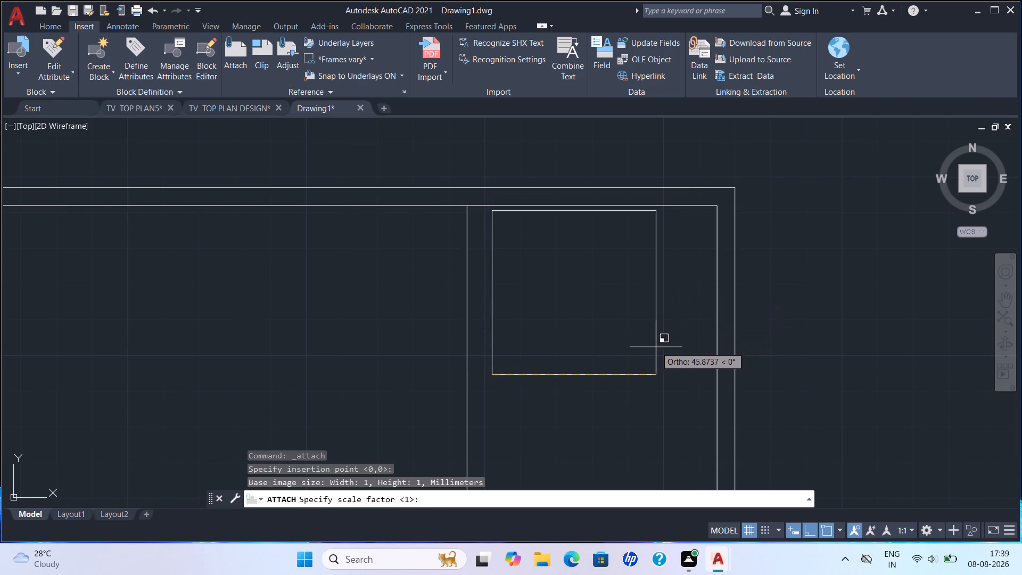
pyautogui.click(659, 349)
# Move the logo down about 11 mm and right about 7 mm to centre it in the side column.
pyautogui.moveTo(670, 394); pyautogui.dragTo(654, 376)
pyautogui.click(616, 319)
pyautogui.press('m')
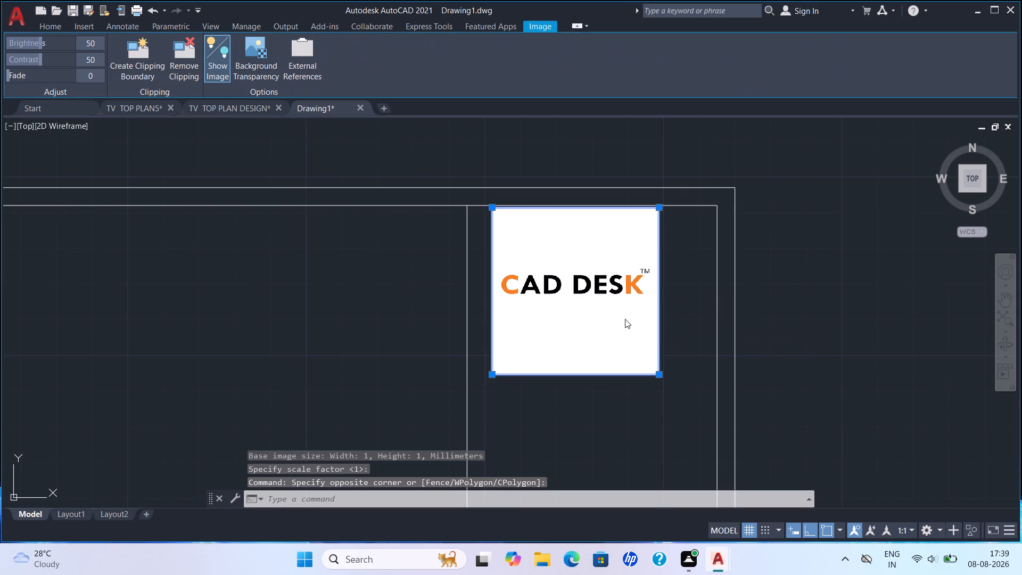
pyautogui.press('space')
pyautogui.click(614, 313)
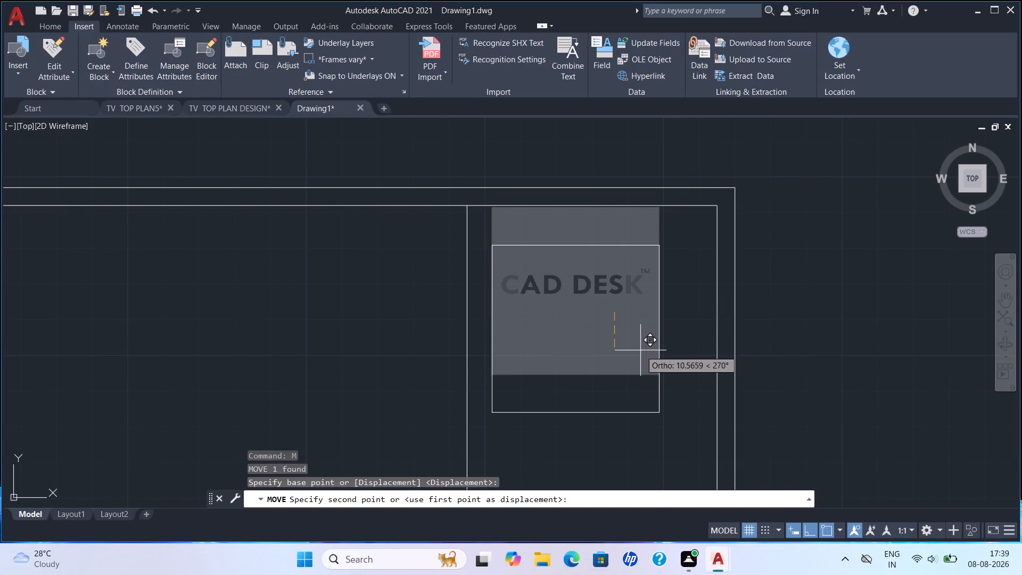
pyautogui.click(640, 350)
pyautogui.moveTo(690, 353); pyautogui.dragTo(682, 346)
pyautogui.click(622, 308)
pyautogui.press('space')
pyautogui.click(625, 323)
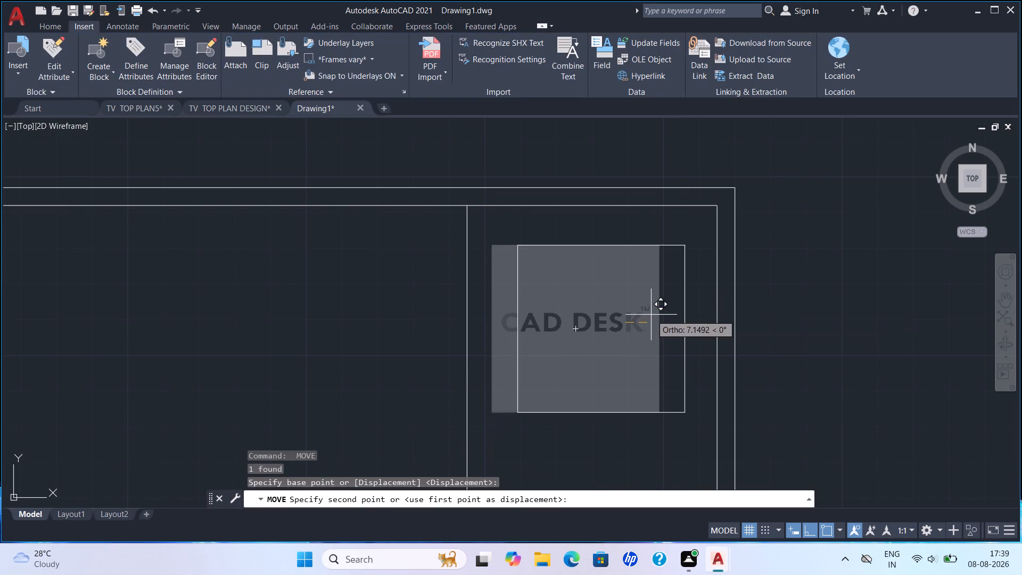
pyautogui.click(651, 315)
# Copy the Date text from the title block straight up about 193 mm, to just below the logo.
pyautogui.scroll(-4, 616, 272)
pyautogui.moveTo(608, 325); pyautogui.dragTo(604, 241, button='middle')
pyautogui.scroll(2, 639, 181)
pyautogui.moveTo(554, 290); pyautogui.dragTo(594, 211, button='middle')
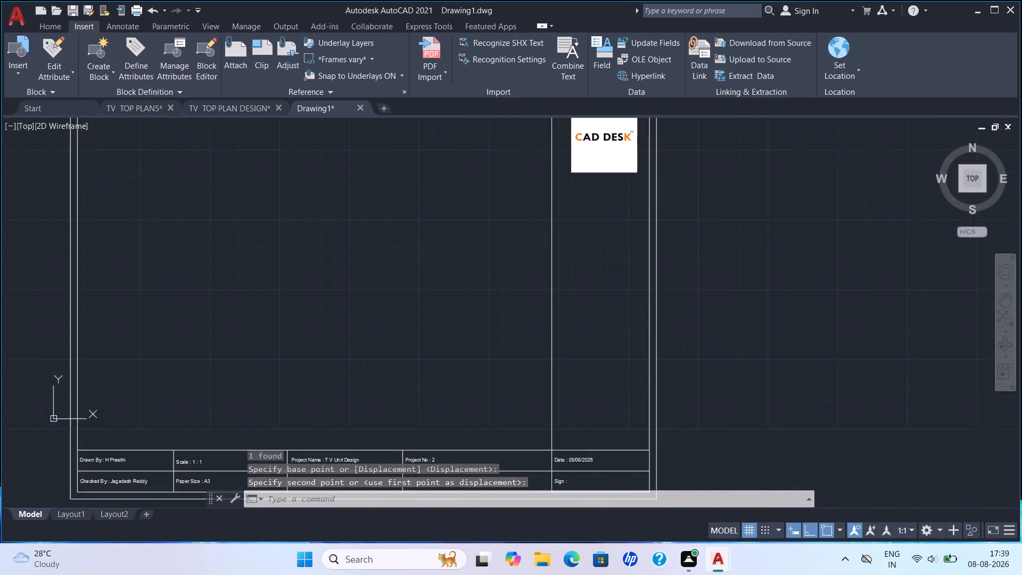
pyautogui.moveTo(597, 354); pyautogui.dragTo(623, 251, button='middle')
pyautogui.scroll(3, 599, 346)
pyautogui.click(654, 403)
pyautogui.write('co')
pyautogui.press('space')
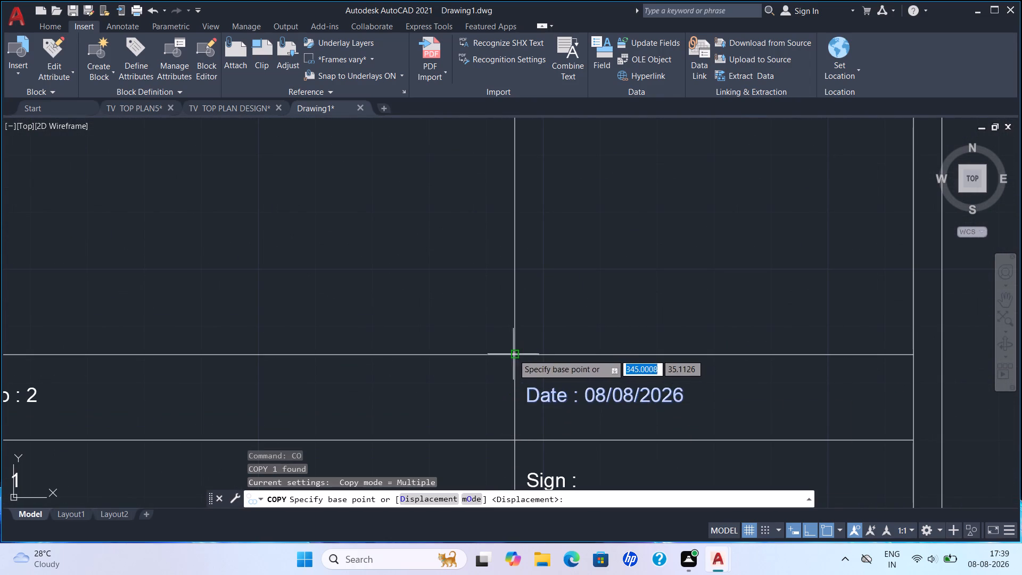
pyautogui.click(512, 354)
pyautogui.scroll(-4, 510, 383)
pyautogui.moveTo(541, 286); pyautogui.dragTo(545, 345, button='middle')
pyautogui.scroll(3, 505, 295)
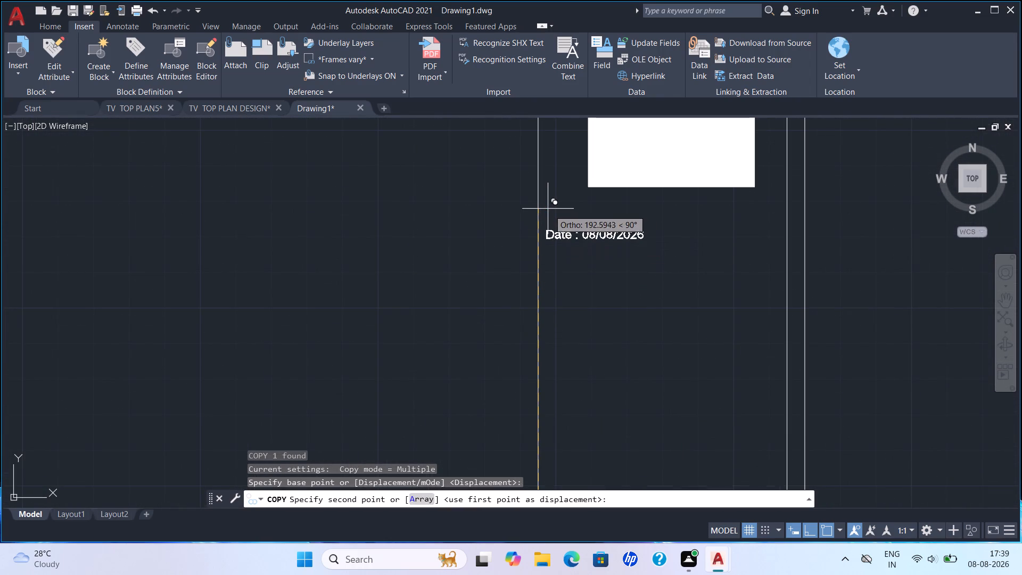
pyautogui.click(548, 206)
pyautogui.press('Escape')
# Replace the copied text below the logo with "All Dimensions Are In MM".
pyautogui.doubleClick(561, 230)
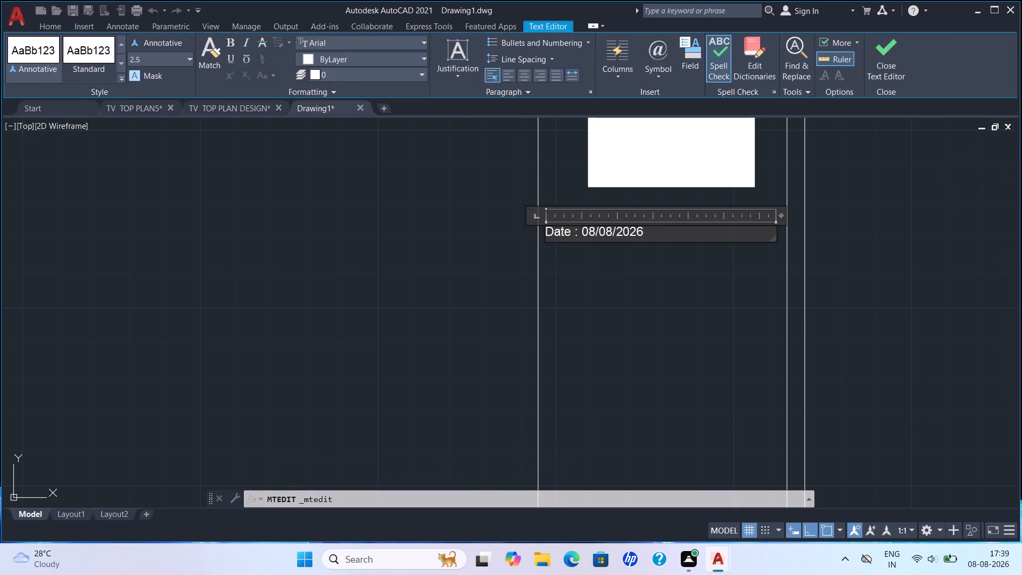
pyautogui.hotkey('ctrl', 'a')
pyautogui.hotkey('shift', 'a')
pyautogui.write('ll Dimensions Are')
pyautogui.press('space')
pyautogui.write('In MM')
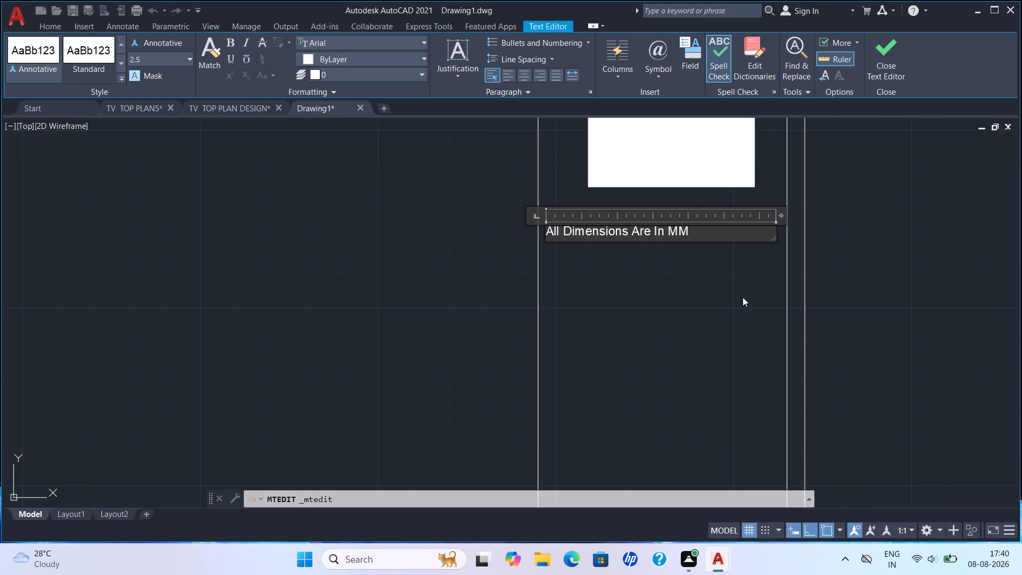
pyautogui.click(695, 322)
# Select all text similar to the dimensions note and set its colour to red.
pyautogui.scroll(-3, 680, 316)
pyautogui.moveTo(655, 327); pyautogui.dragTo(665, 295, button='middle')
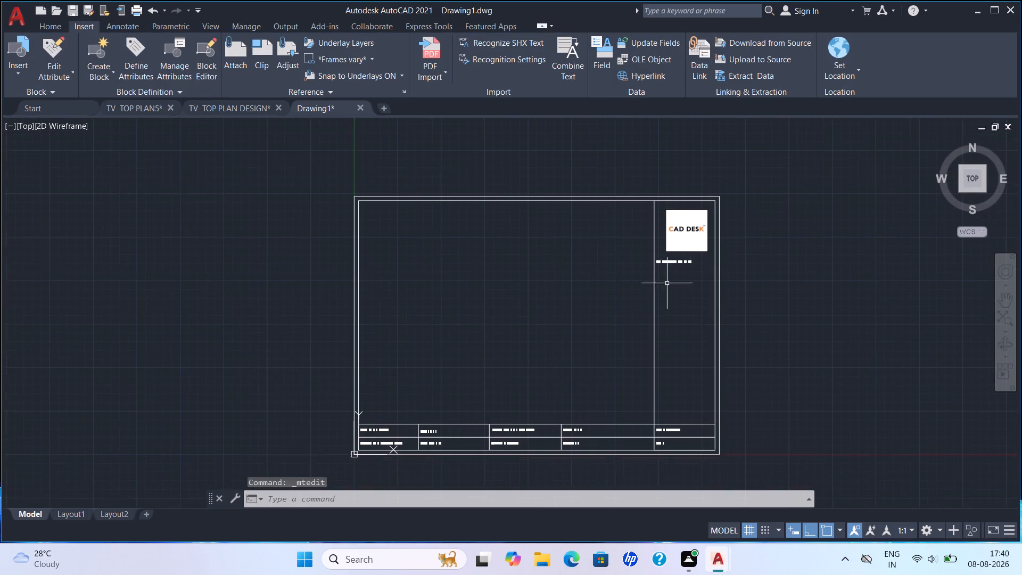
pyautogui.scroll(1, 673, 268)
pyautogui.click(683, 255)
pyautogui.rightClick(667, 264)
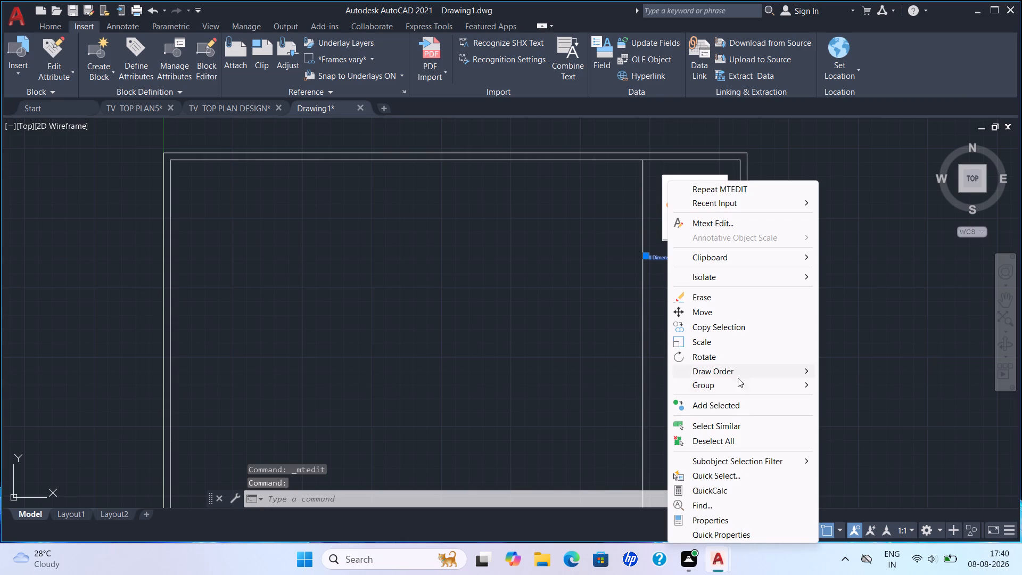
pyautogui.click(737, 425)
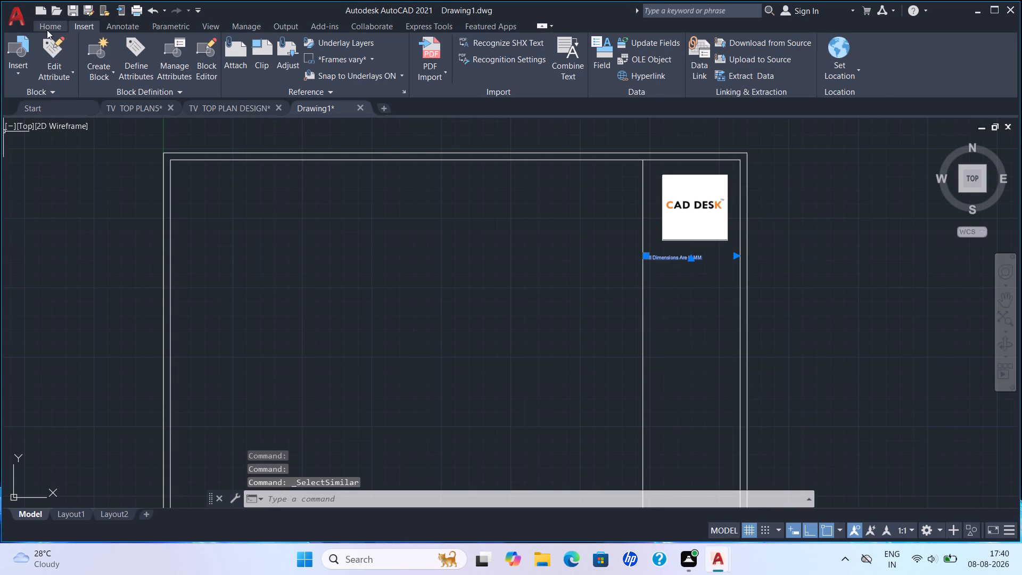
pyautogui.click(50, 27)
pyautogui.click(748, 37)
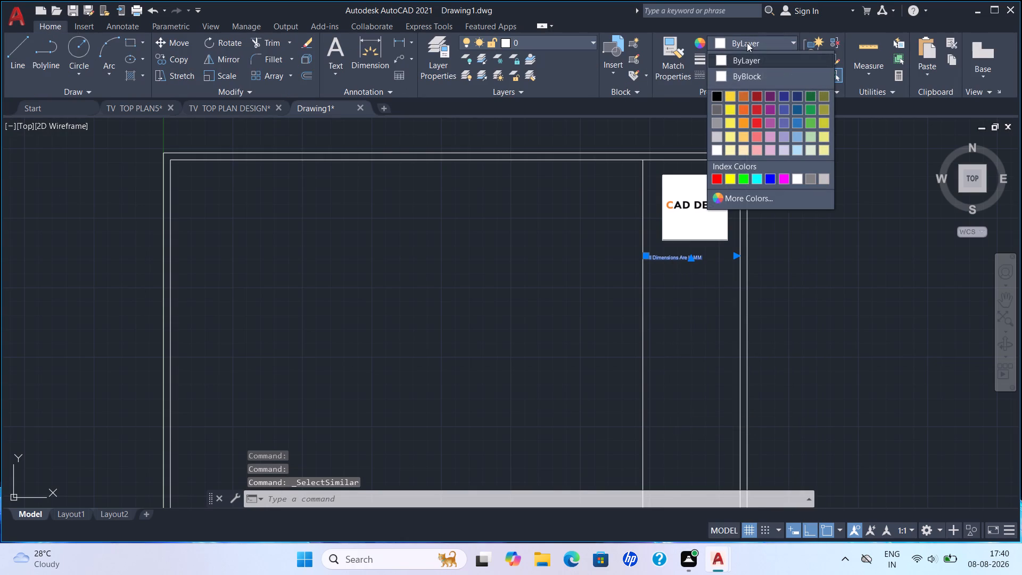
pyautogui.click(718, 182)
pyautogui.scroll(-3, 604, 177)
pyautogui.press('Escape')
pyautogui.press('Escape')
pyautogui.scroll(2, 612, 228)
pyautogui.moveTo(611, 241); pyautogui.dragTo(534, 302, button='middle')
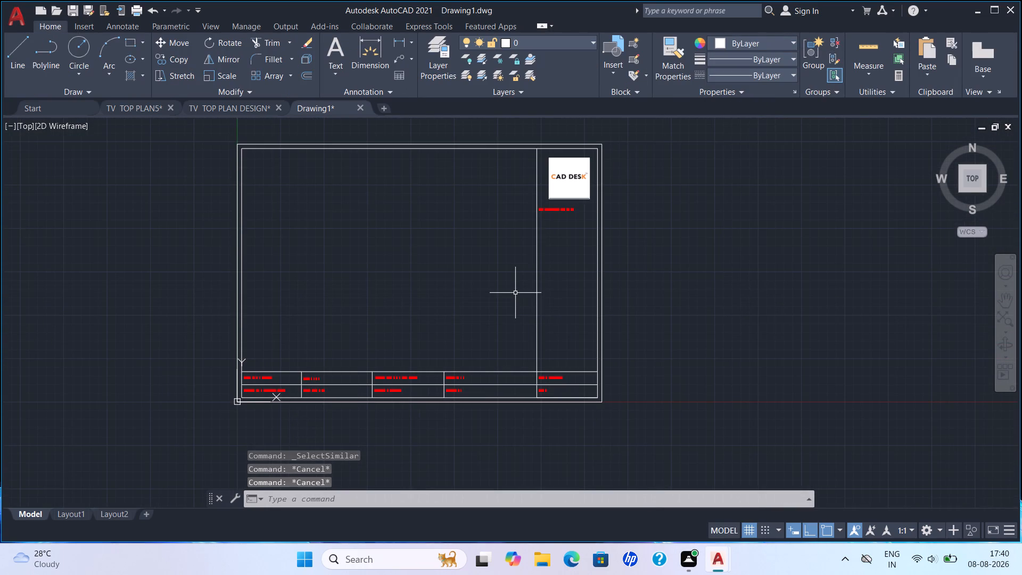
# Write the whole title sheet as block file "new block", based at the outer frame's lower-left corner, in millimetres and converted to a block.
pyautogui.press('w')
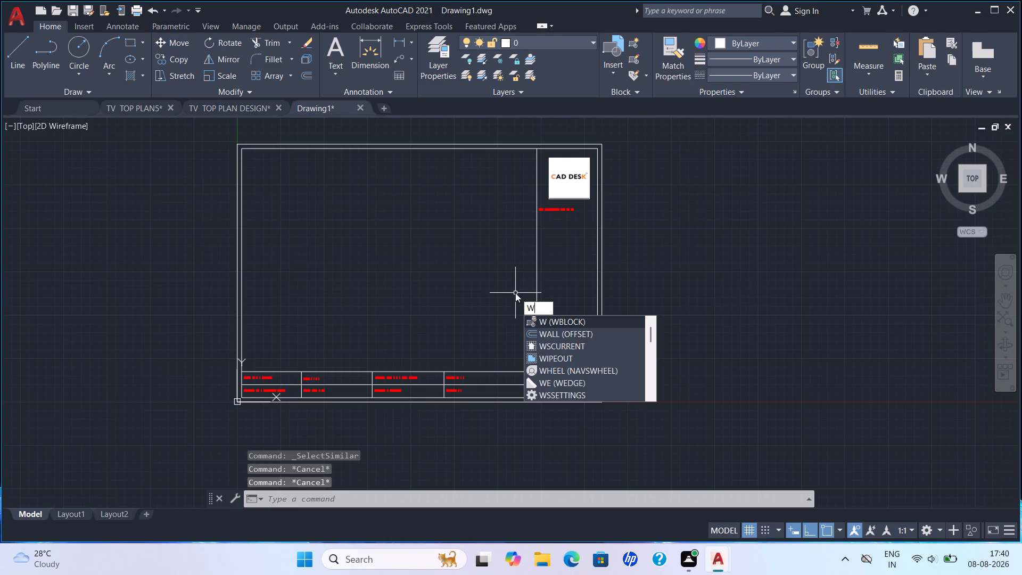
pyautogui.press('space')
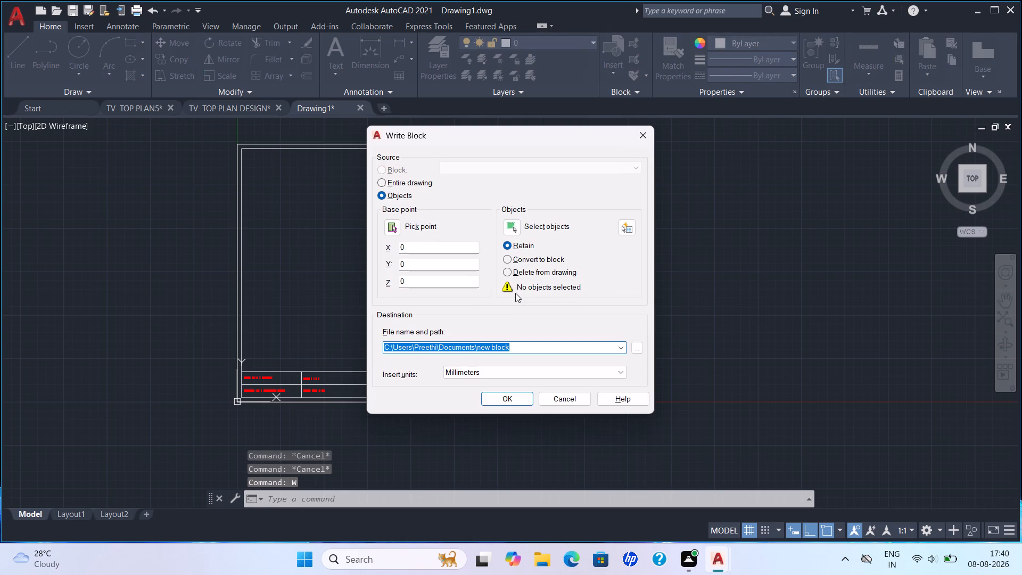
pyautogui.click(394, 228)
pyautogui.scroll(3, 243, 420)
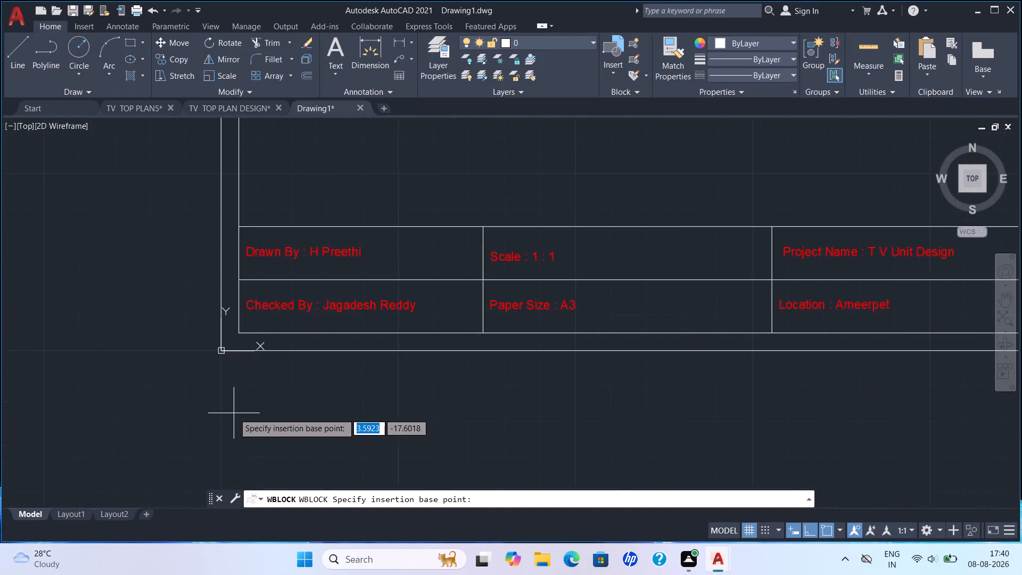
pyautogui.scroll(3, 234, 413)
pyautogui.click(243, 239)
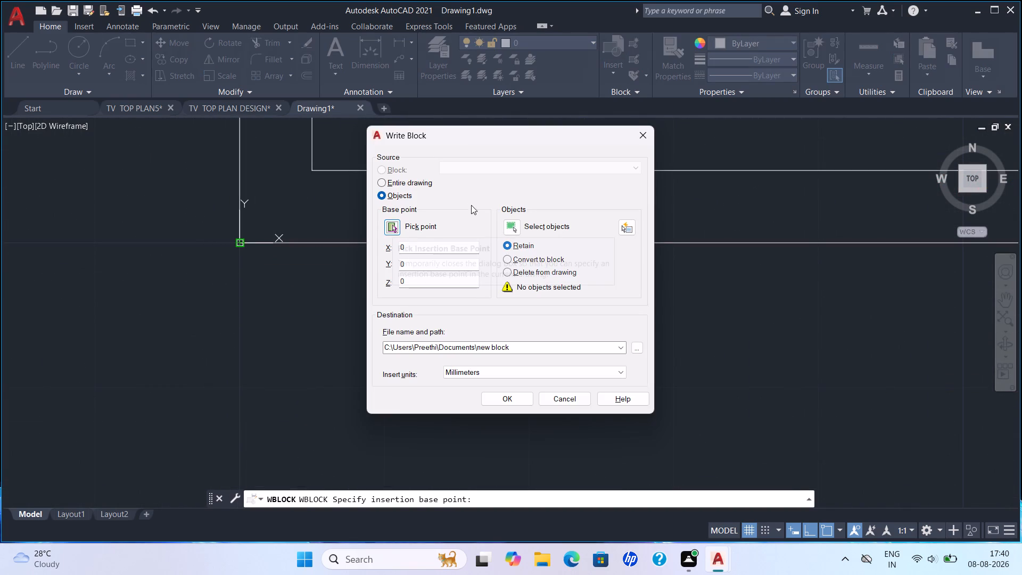
pyautogui.click(514, 226)
pyautogui.scroll(-8, 423, 302)
pyautogui.click(328, 378)
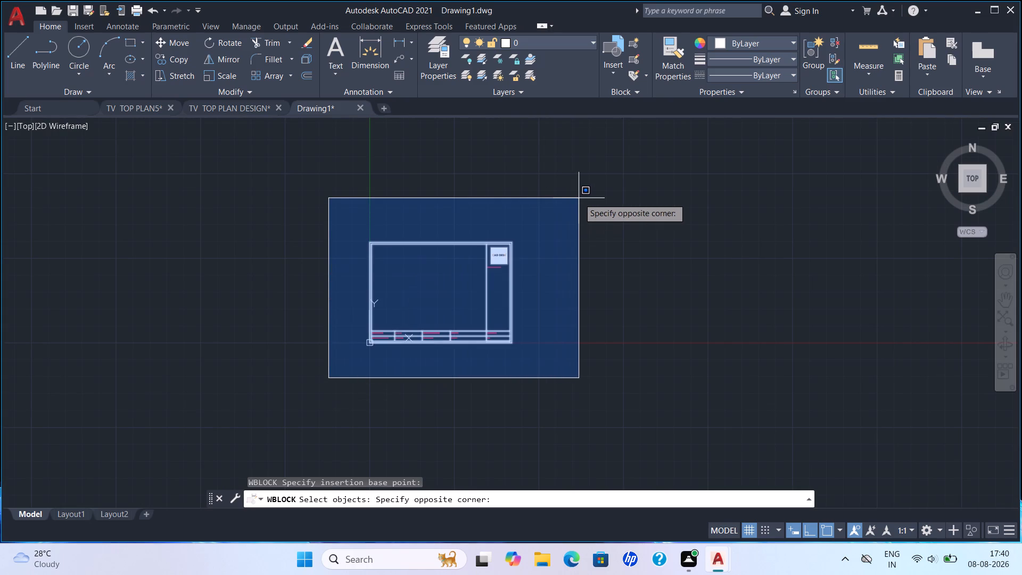
pyautogui.click(579, 198)
pyautogui.press('space')
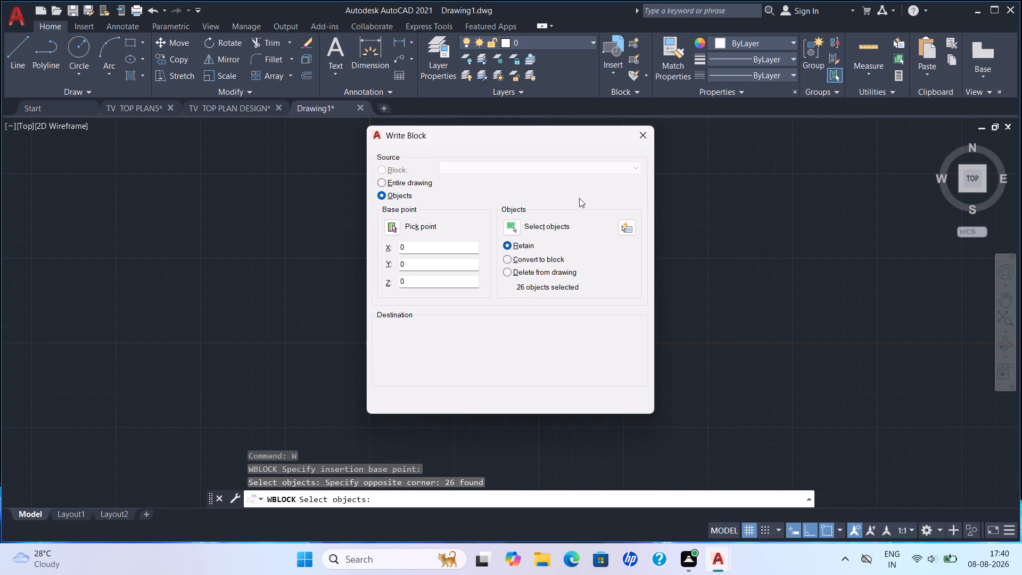
pyautogui.click(514, 257)
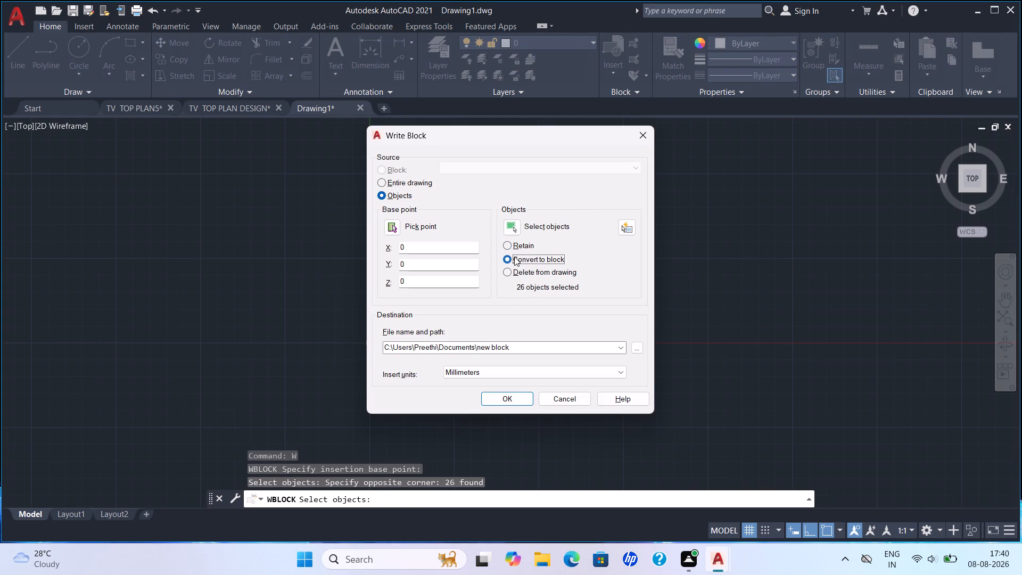
pyautogui.click(510, 398)
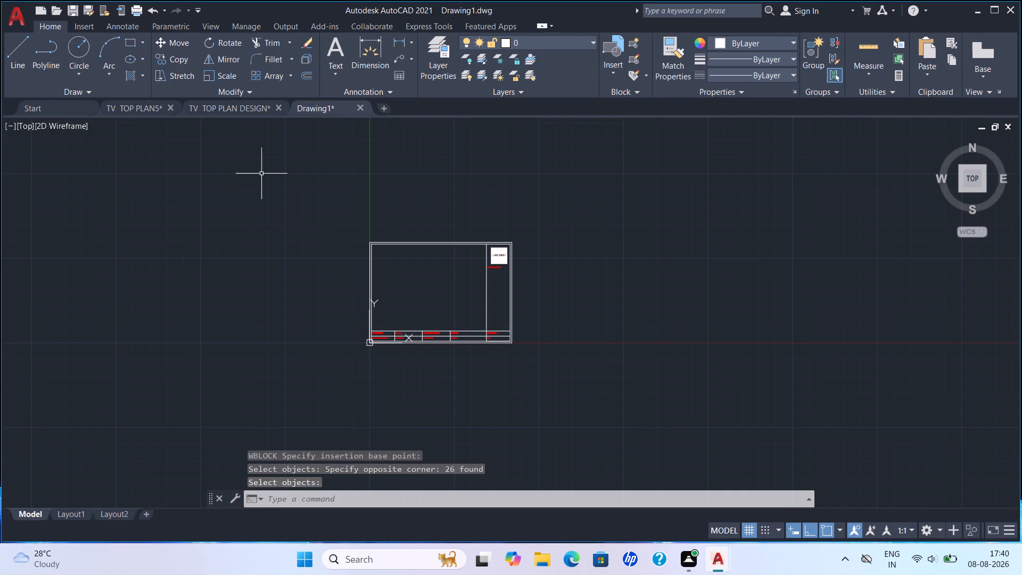
# Save the drawing to the Desktop as "Title Block for layout".
pyautogui.click(15, 21)
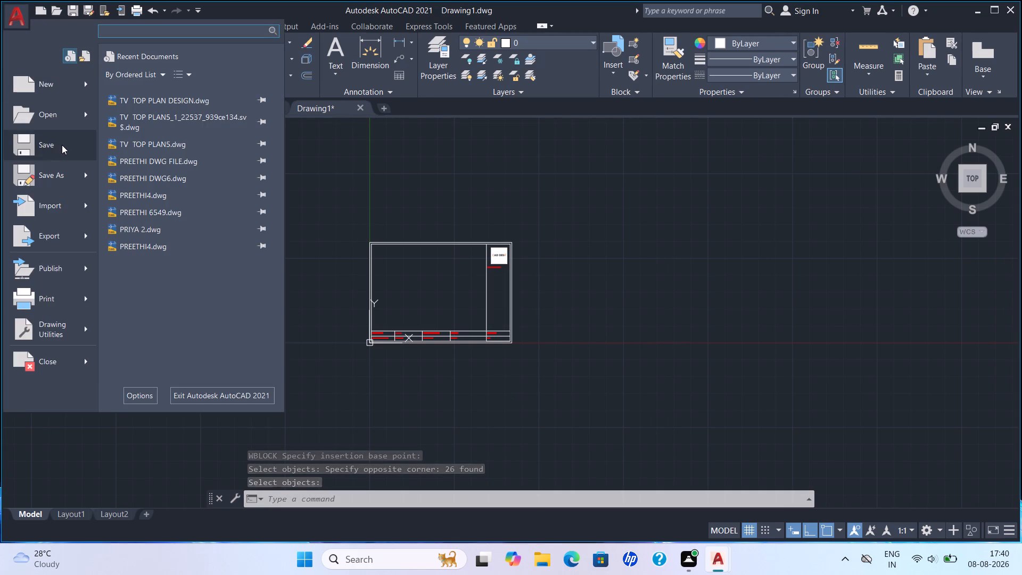
pyautogui.click(59, 145)
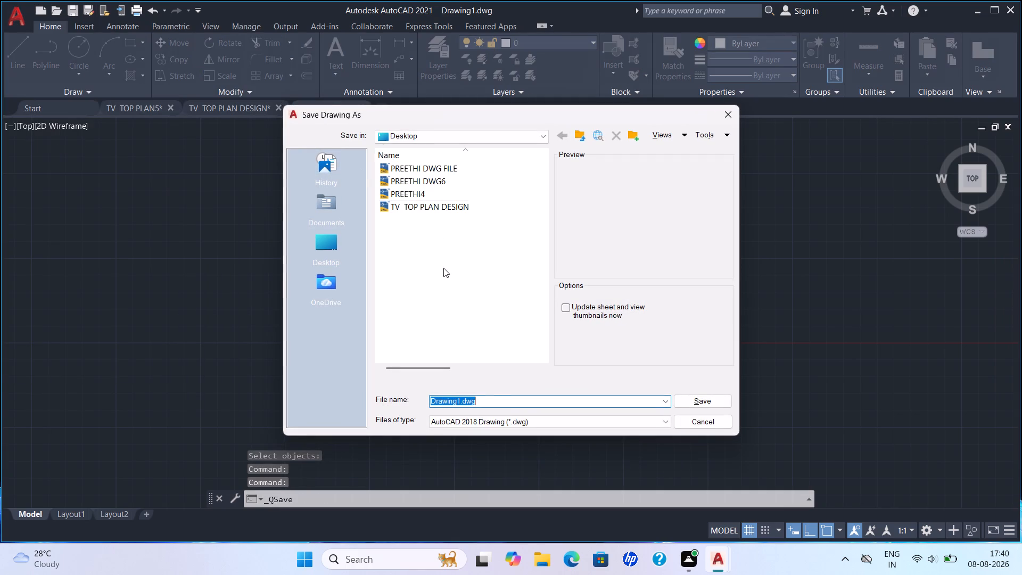
pyautogui.write('Ti')
pyautogui.write('tle Block for layout')
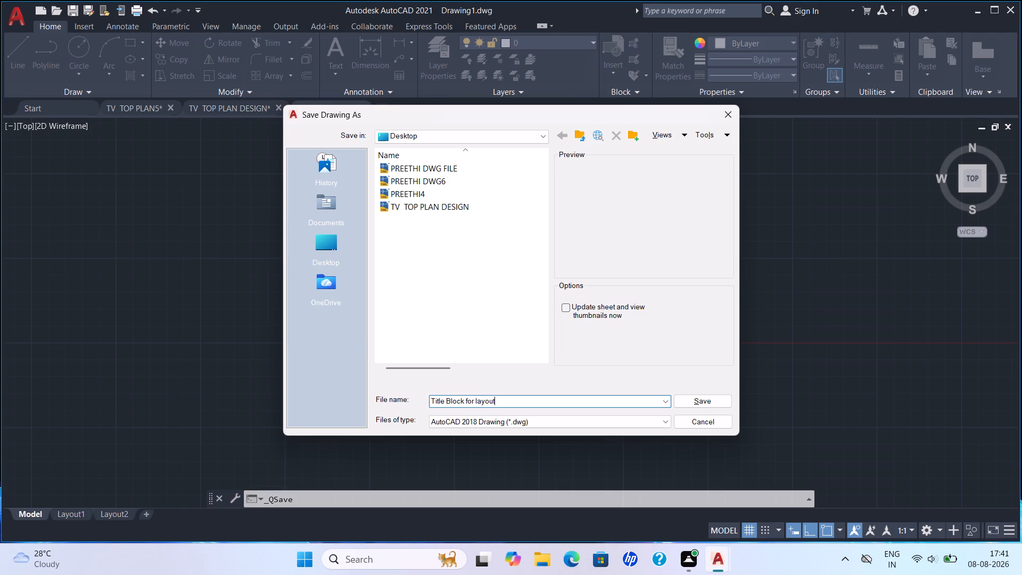
pyautogui.press('Return')
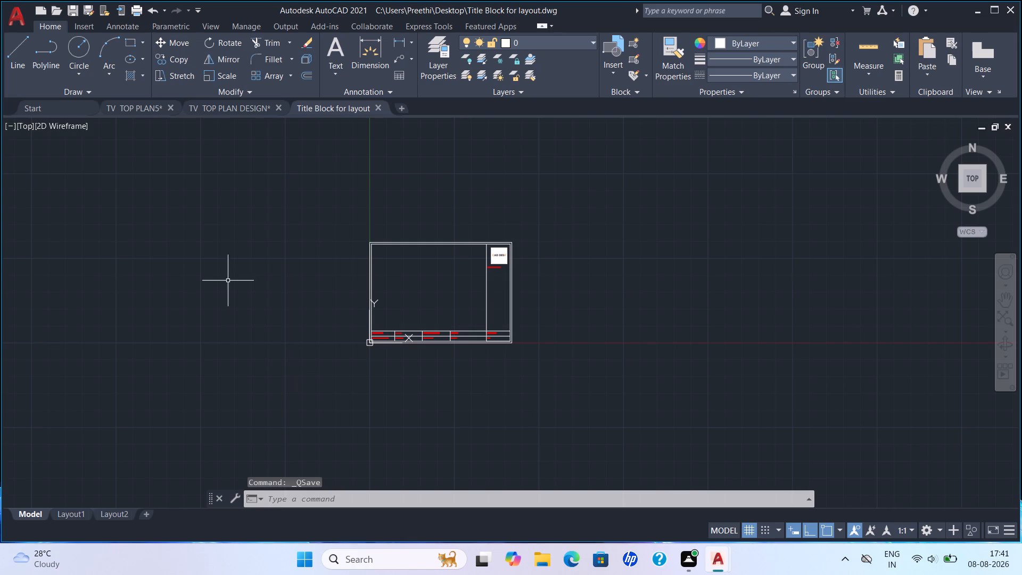
# Delete the existing viewport from Layout1 of the TV TOP PLAN DESIGN drawing.
pyautogui.click(215, 111)
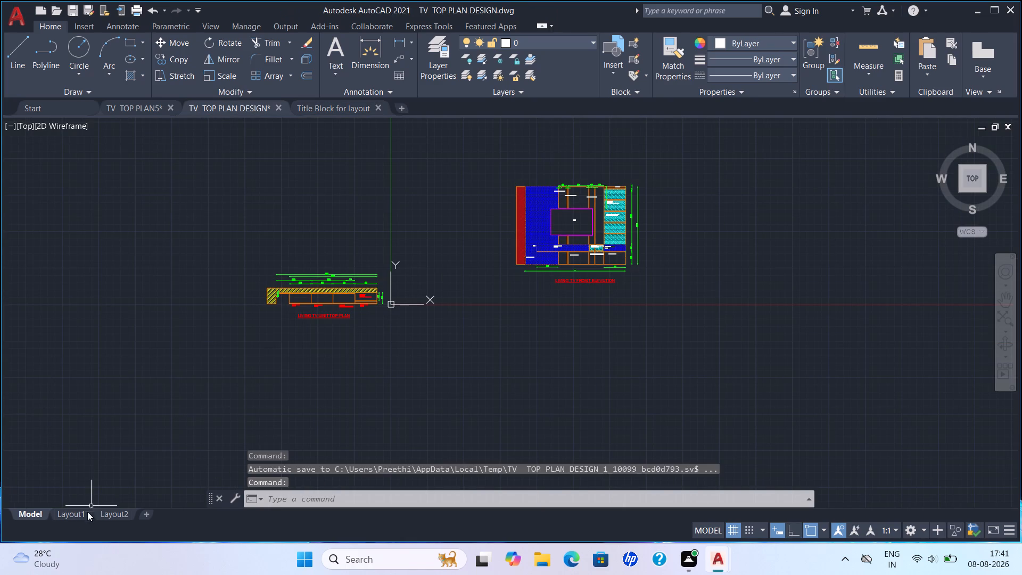
pyautogui.click(73, 519)
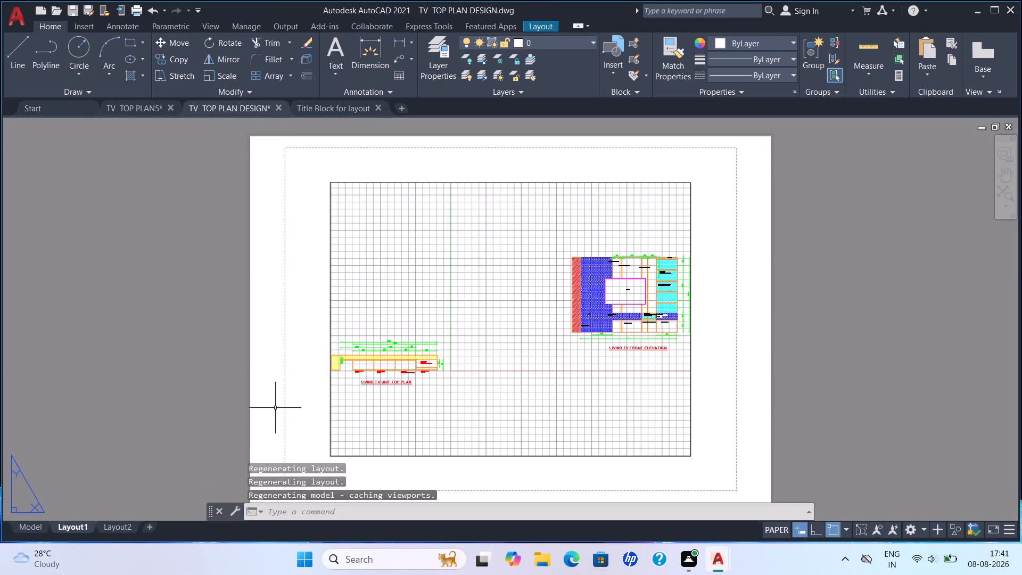
pyautogui.moveTo(265, 402); pyautogui.dragTo(192, 371, button='middle')
pyautogui.click(285, 437)
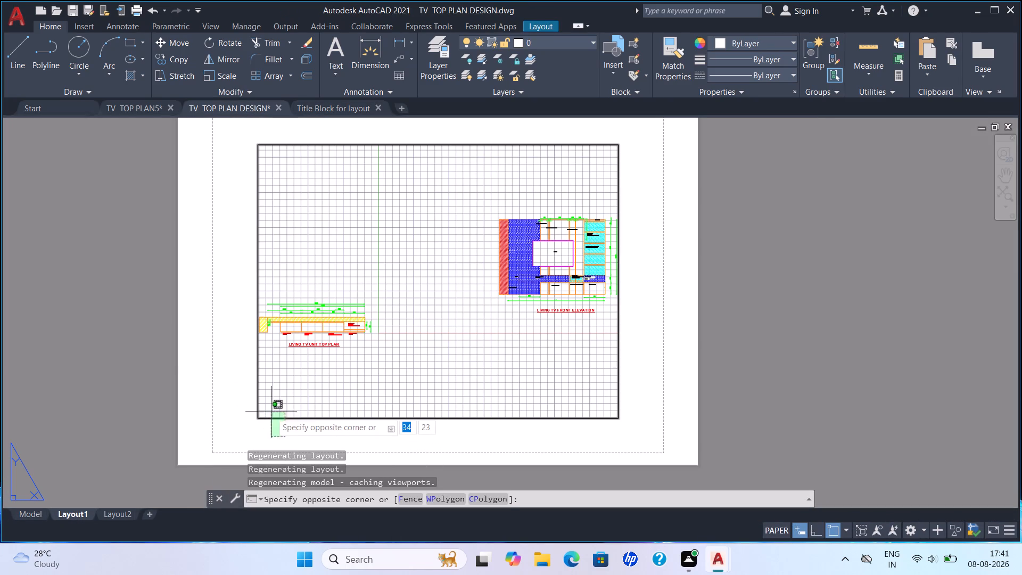
pyautogui.click(269, 409)
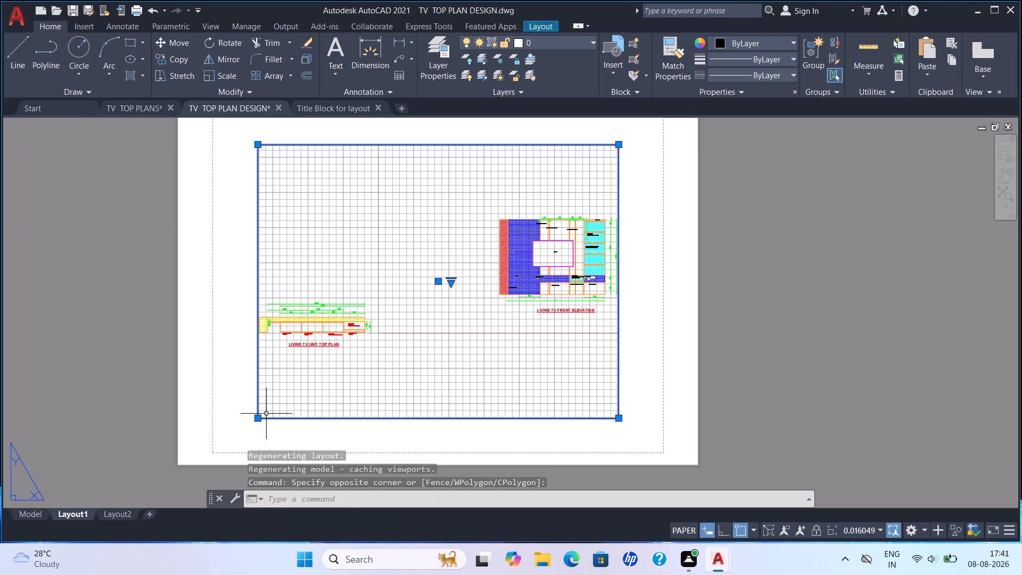
pyautogui.press('Delete')
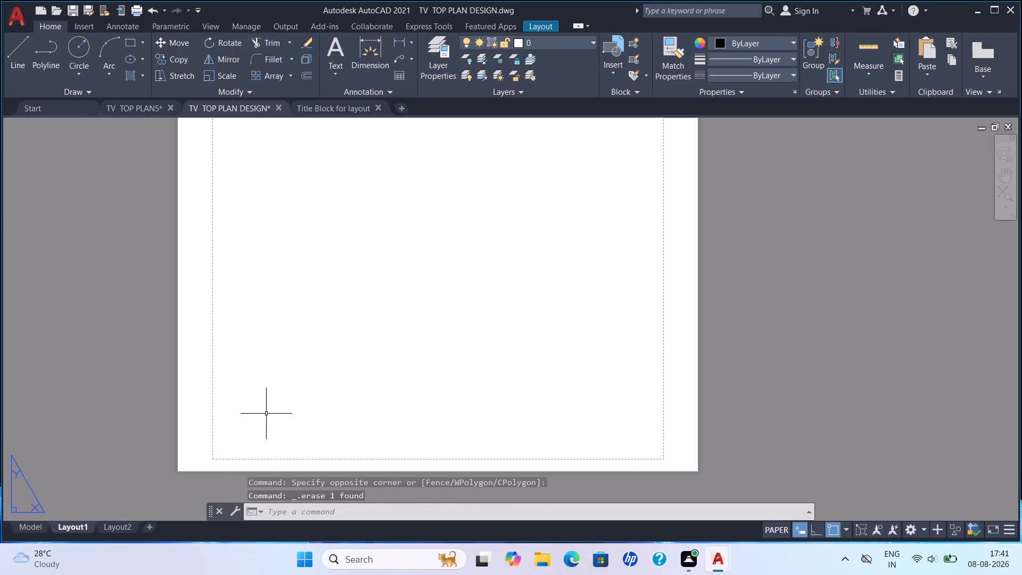
# Create a new page setup named A3 for Layout1.
pyautogui.rightClick(72, 525)
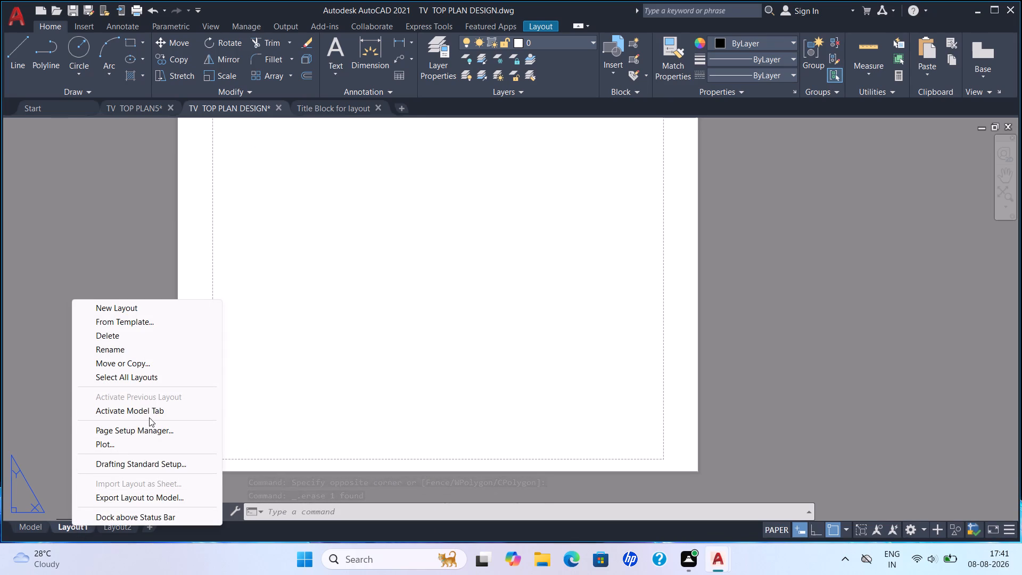
pyautogui.click(131, 434)
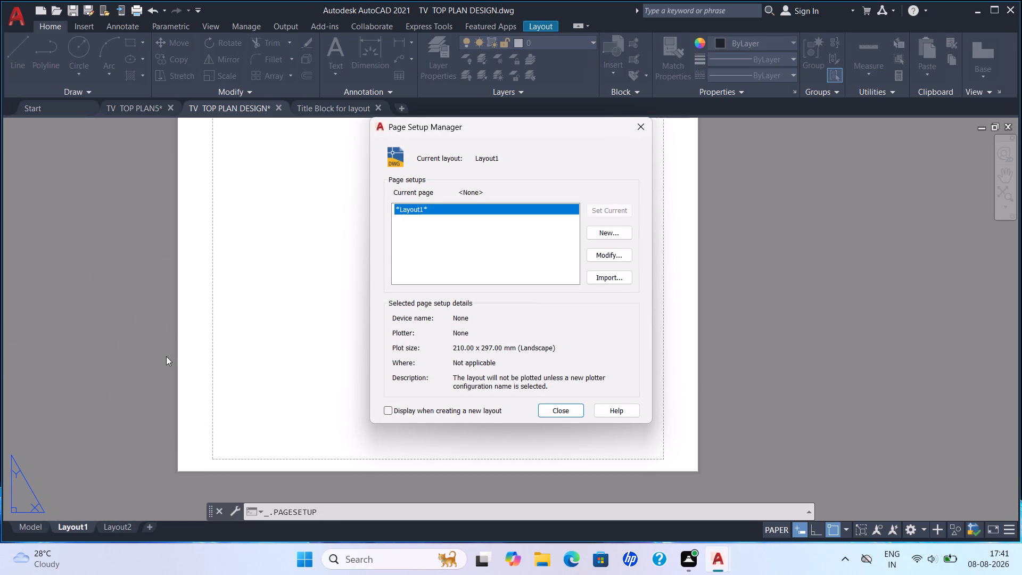
pyautogui.click(603, 239)
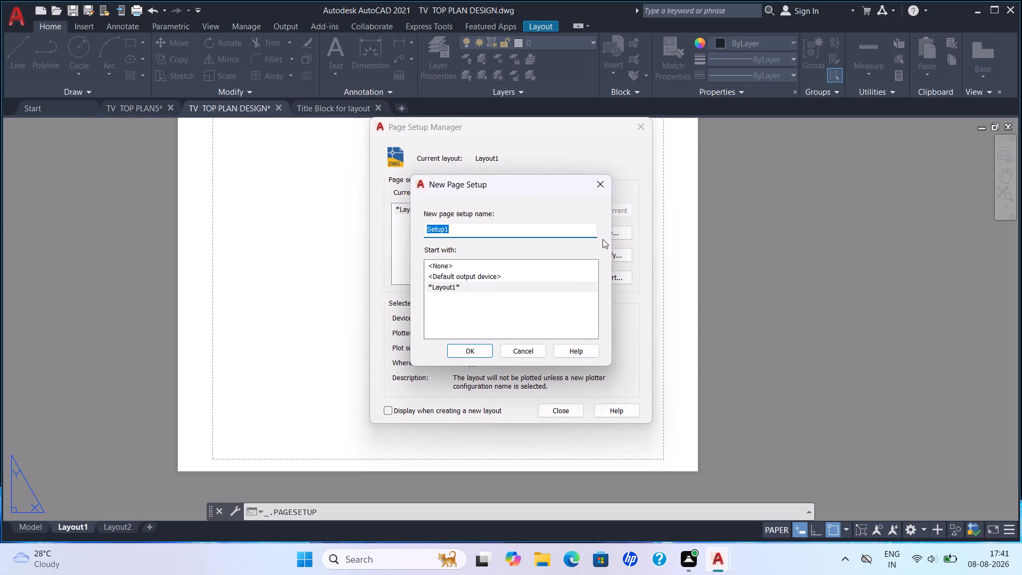
pyautogui.write('A3')
pyautogui.click(469, 354)
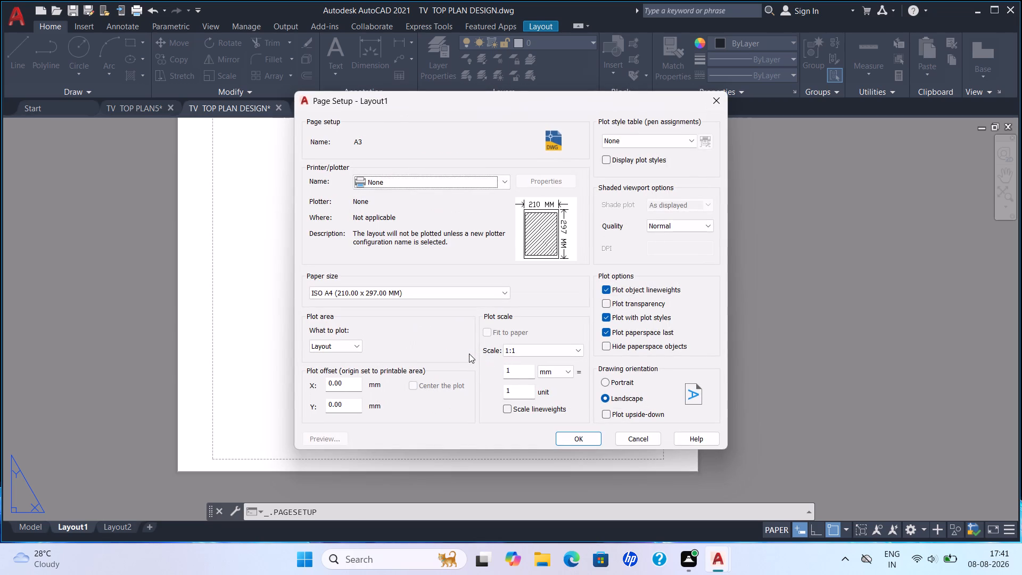
# Configure the A3 setup with DWG To PDF.pc3, ISO full bleed A3 (420.00 x 297.00 MM), acad.ctb plot styles and Maximum shaded viewport quality.
pyautogui.click(401, 184)
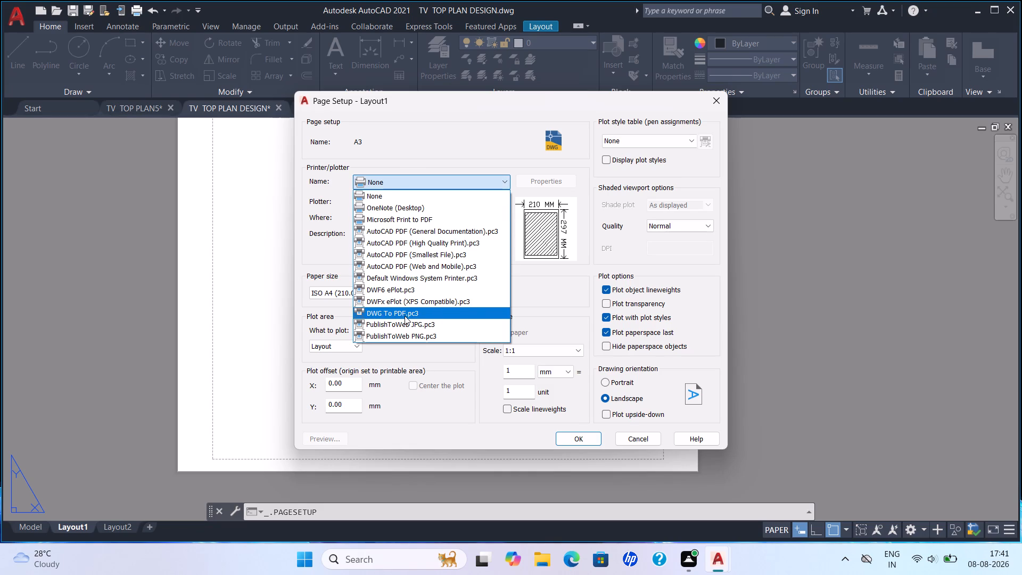
pyautogui.click(405, 318)
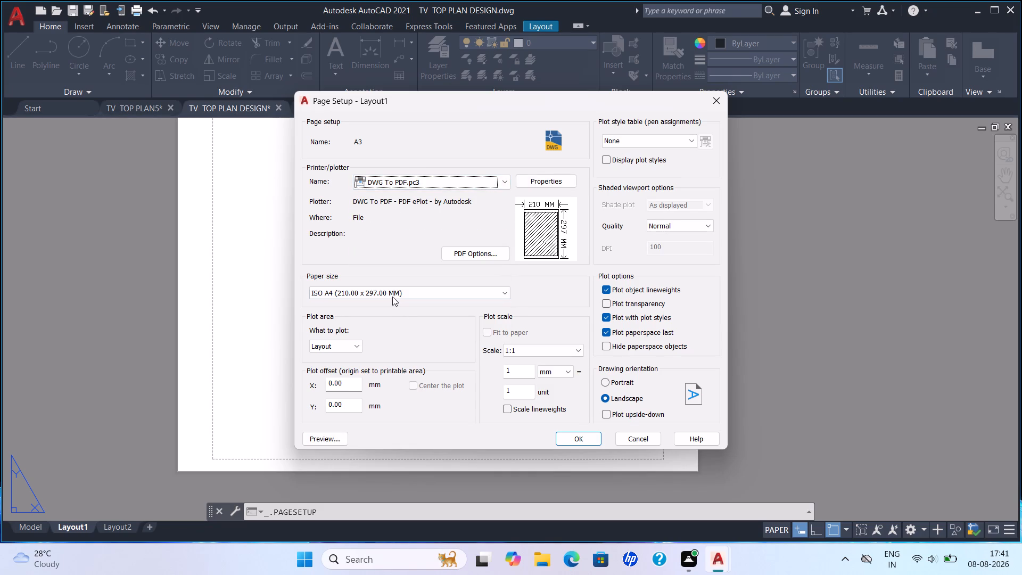
pyautogui.click(392, 290)
pyautogui.scroll(17, 363, 330)
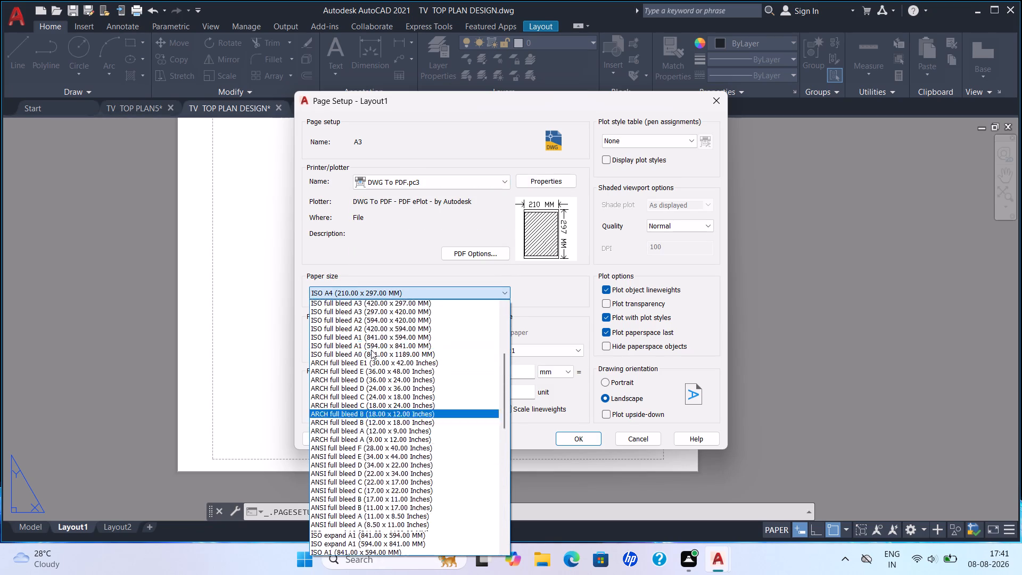
pyautogui.scroll(1, 364, 378)
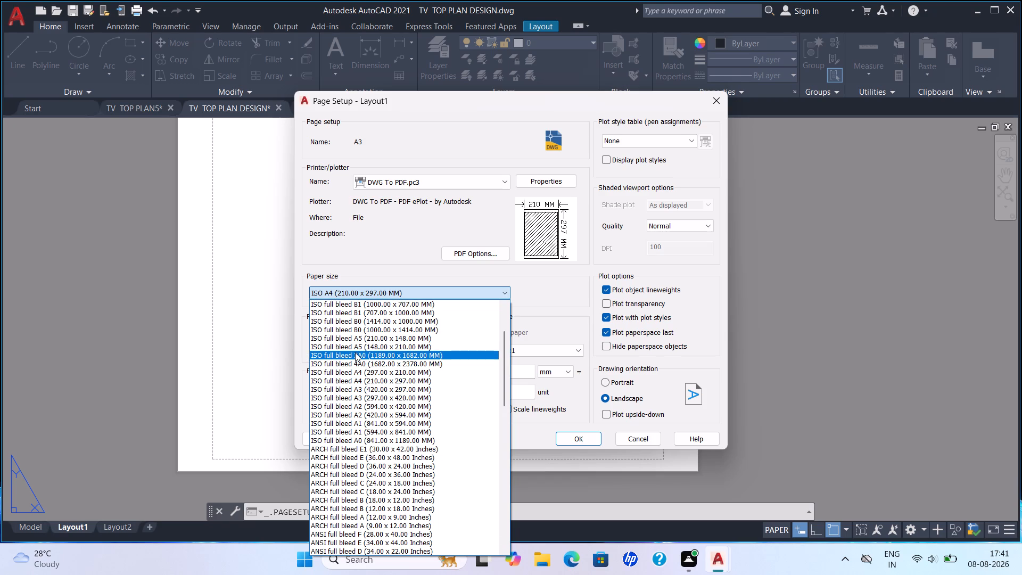
pyautogui.scroll(2, 355, 351)
pyautogui.scroll(6, 385, 384)
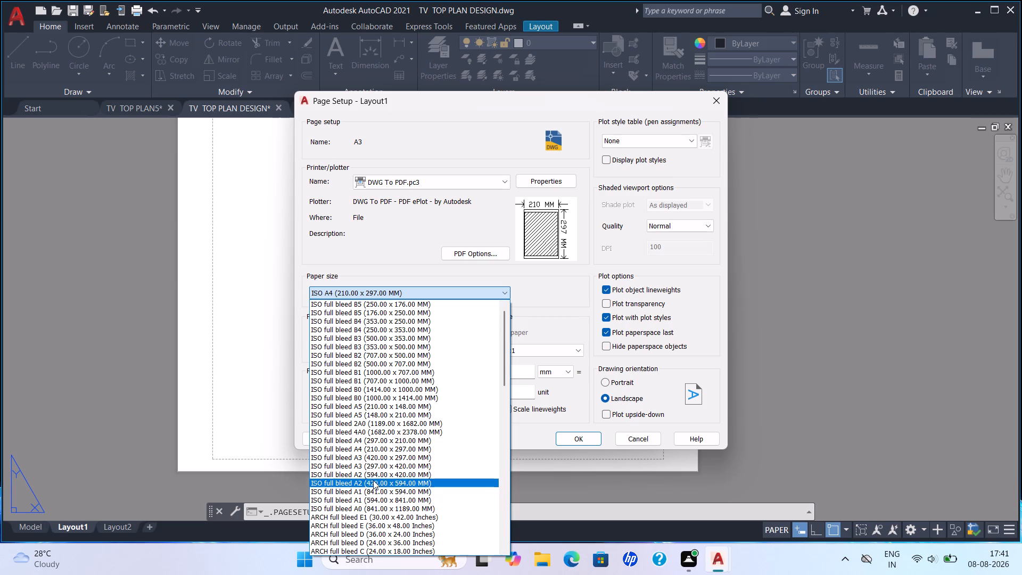
pyautogui.click(377, 458)
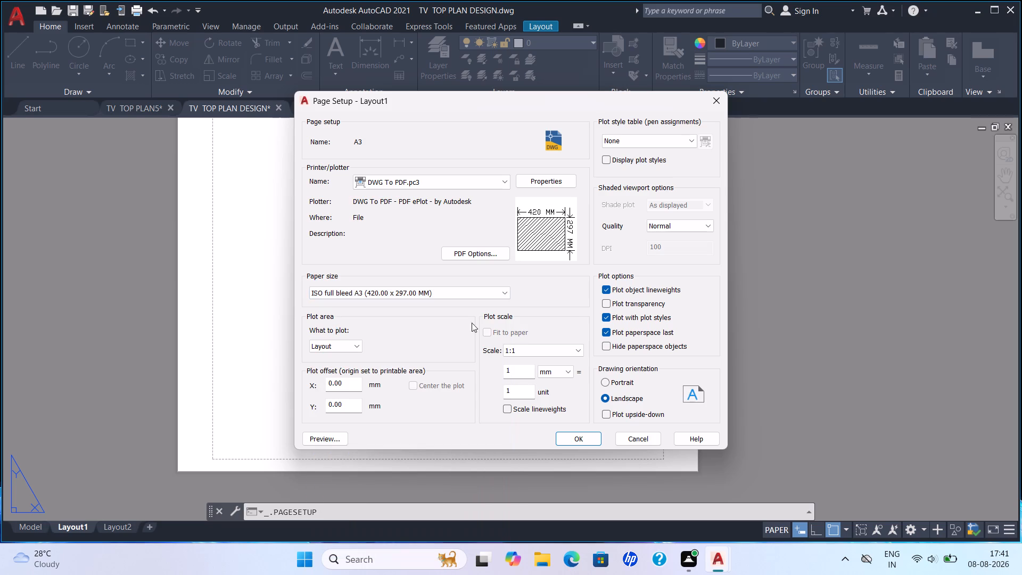
pyautogui.click(626, 141)
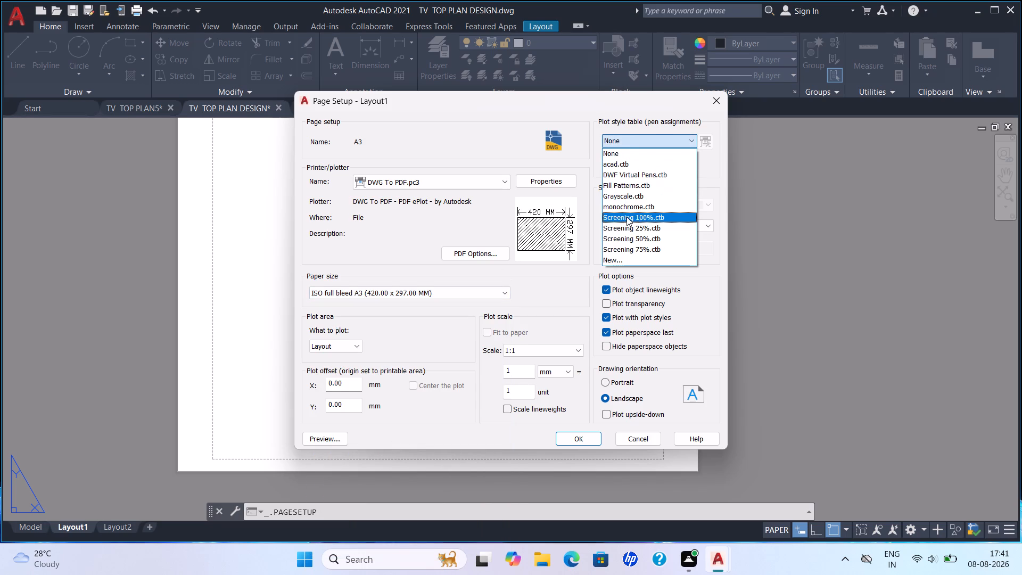
pyautogui.click(615, 166)
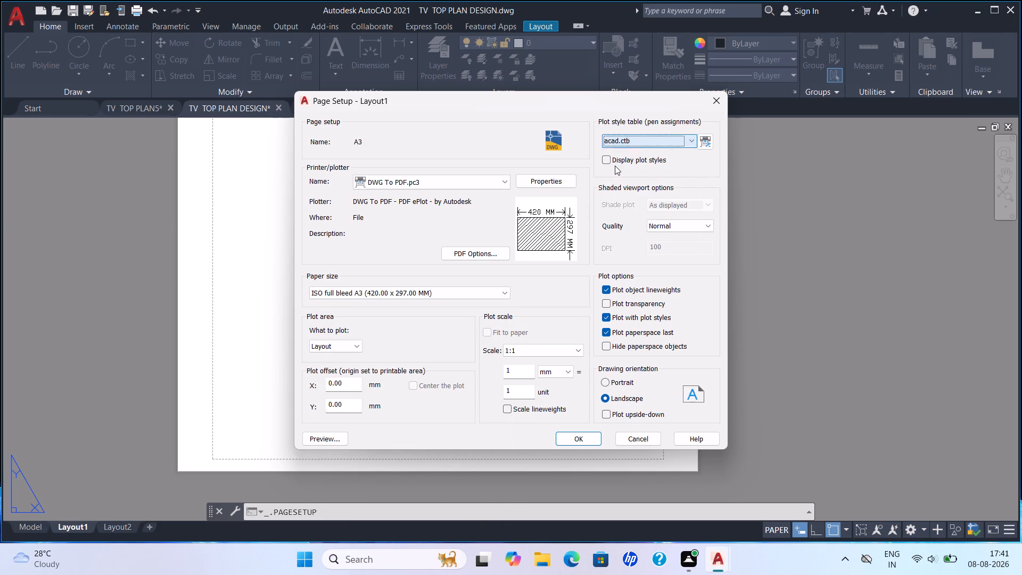
pyautogui.click(675, 226)
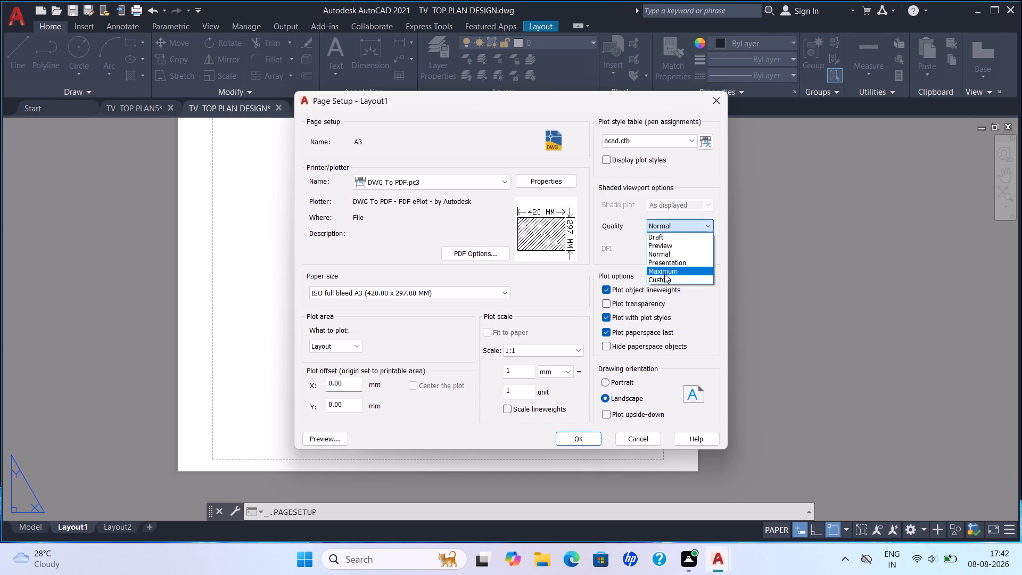
pyautogui.click(664, 274)
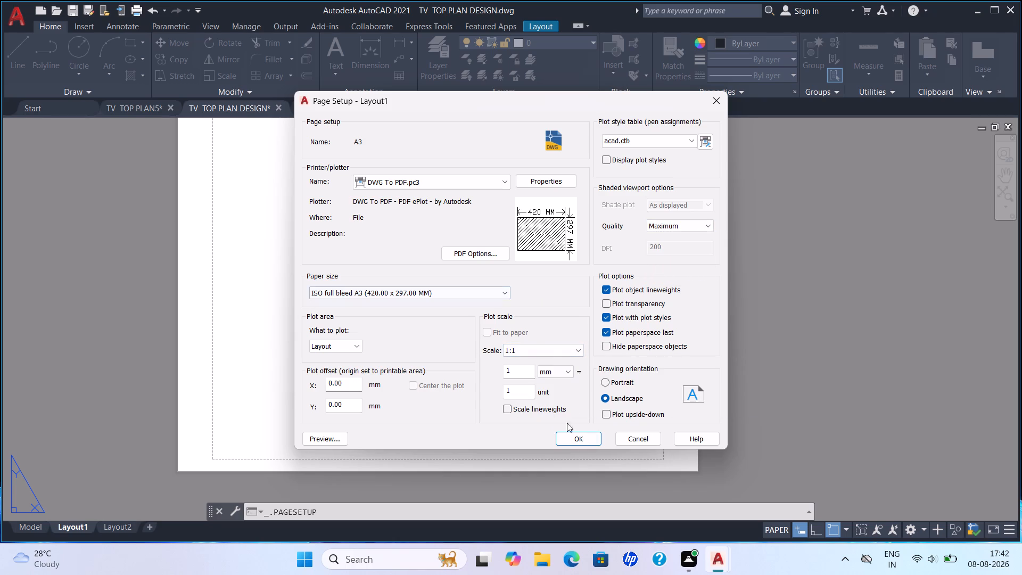
pyautogui.click(571, 439)
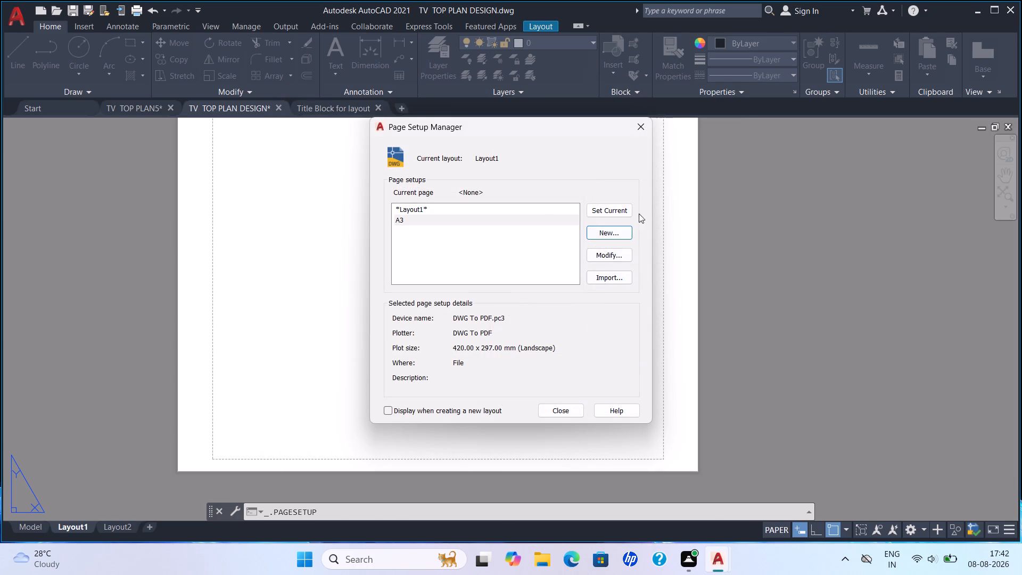
# Make the A3 page setup current for Layout1 and finish the page setup.
pyautogui.click(604, 213)
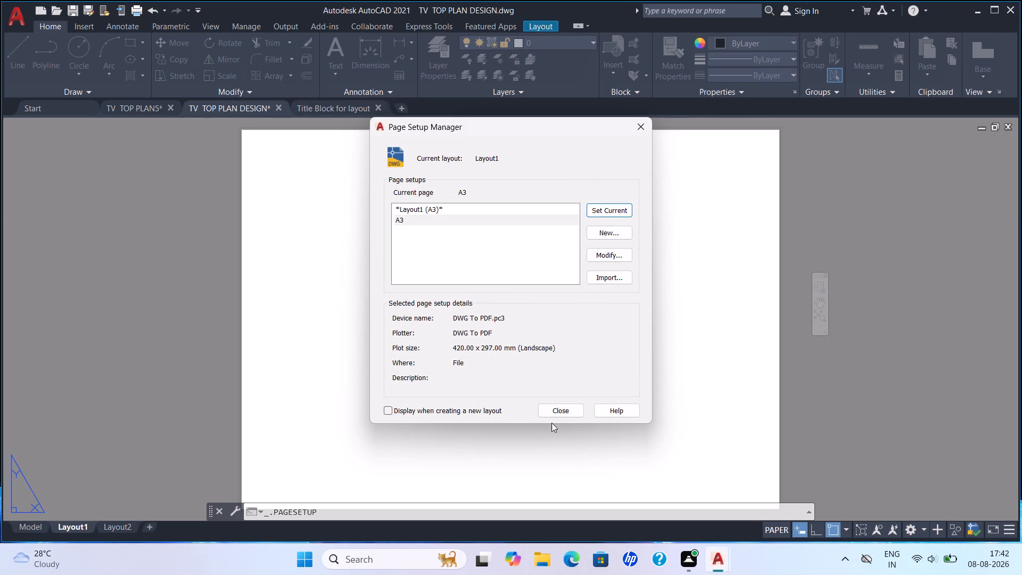
pyautogui.click(553, 423)
pyautogui.click(565, 408)
# Insert the recent block "new block" into Layout1 at insertion point 0,0.
pyautogui.scroll(-2, 255, 290)
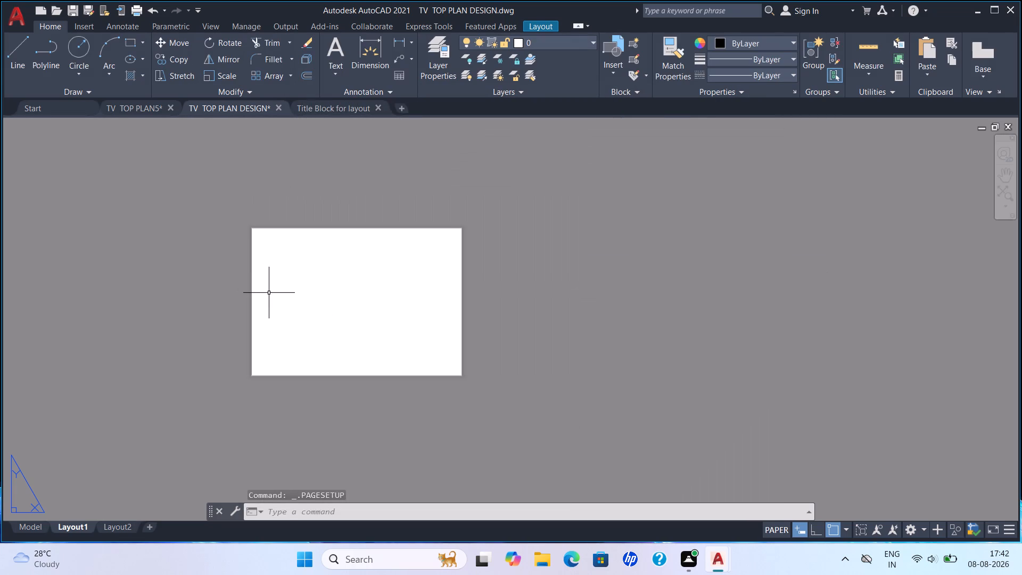
pyautogui.moveTo(315, 312); pyautogui.dragTo(354, 330, button='middle')
pyautogui.press('i')
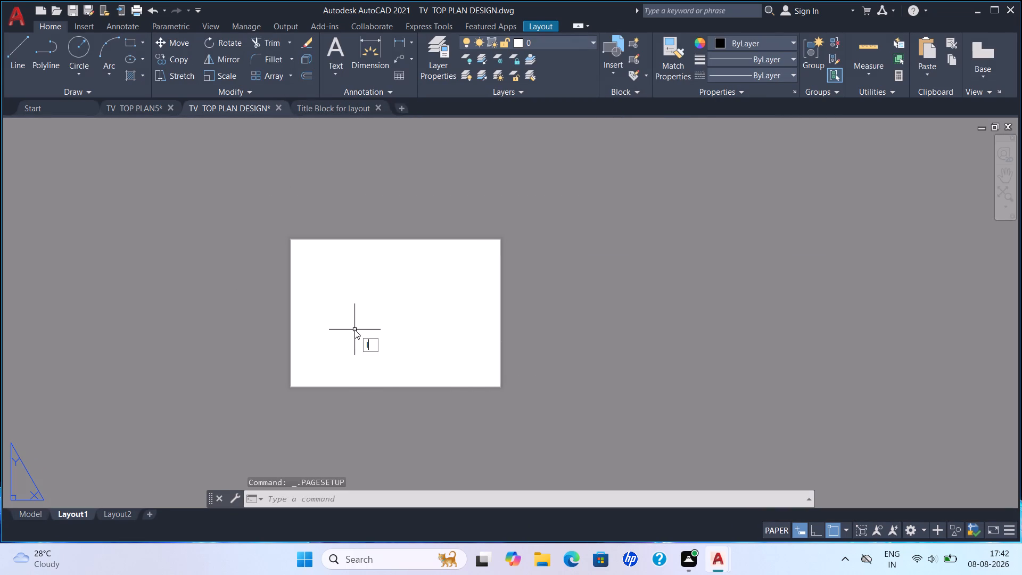
pyautogui.press('space')
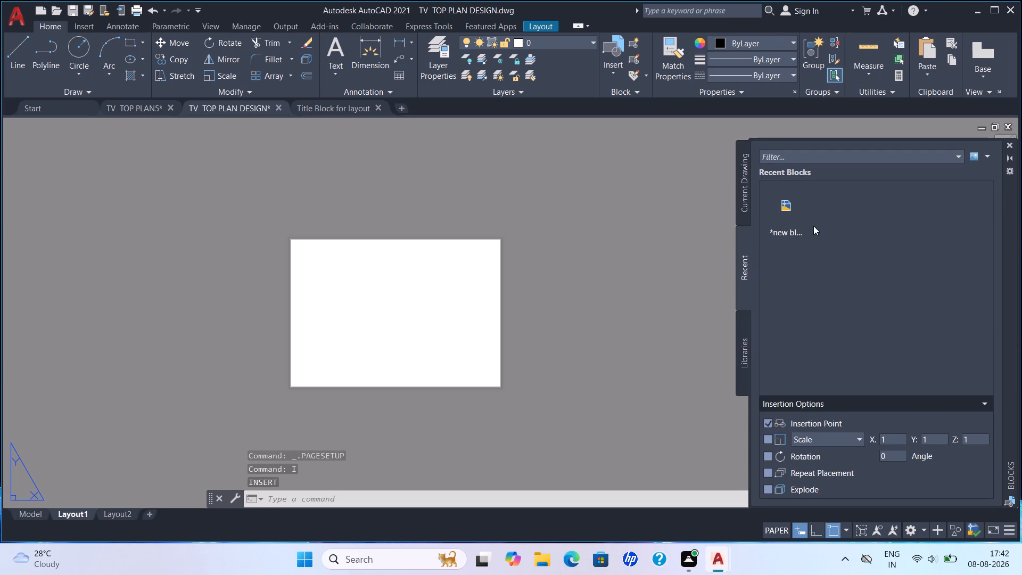
pyautogui.click(778, 217)
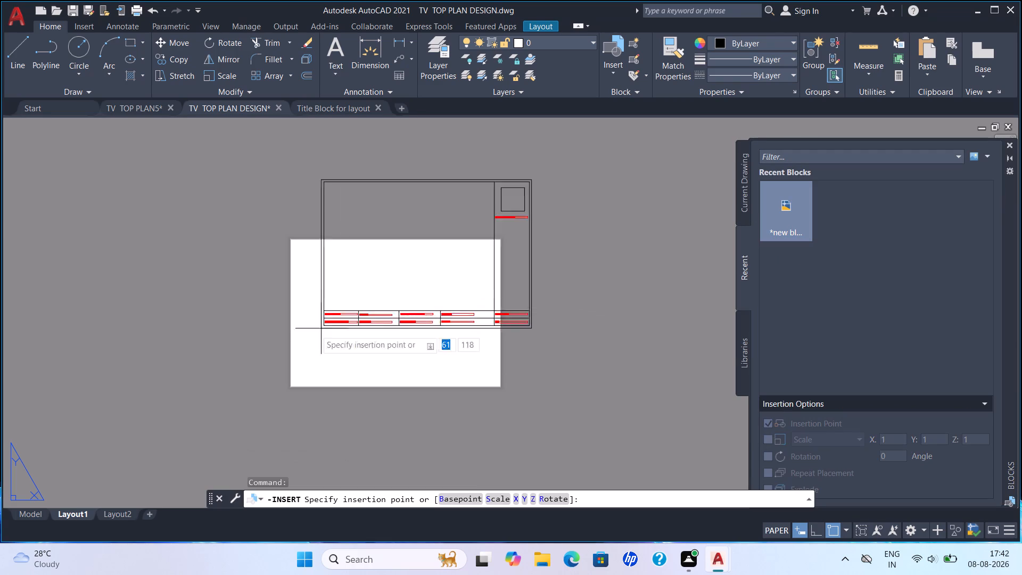
pyautogui.write('0,0')
pyautogui.press('Return')
# Create a rectangular viewport filling the empty drawing area, from the inner frame's upper-left corner to where the title strip meets the logo column.
pyautogui.scroll(-1, 326, 360)
pyautogui.scroll(4, 333, 377)
pyautogui.scroll(3, 274, 302)
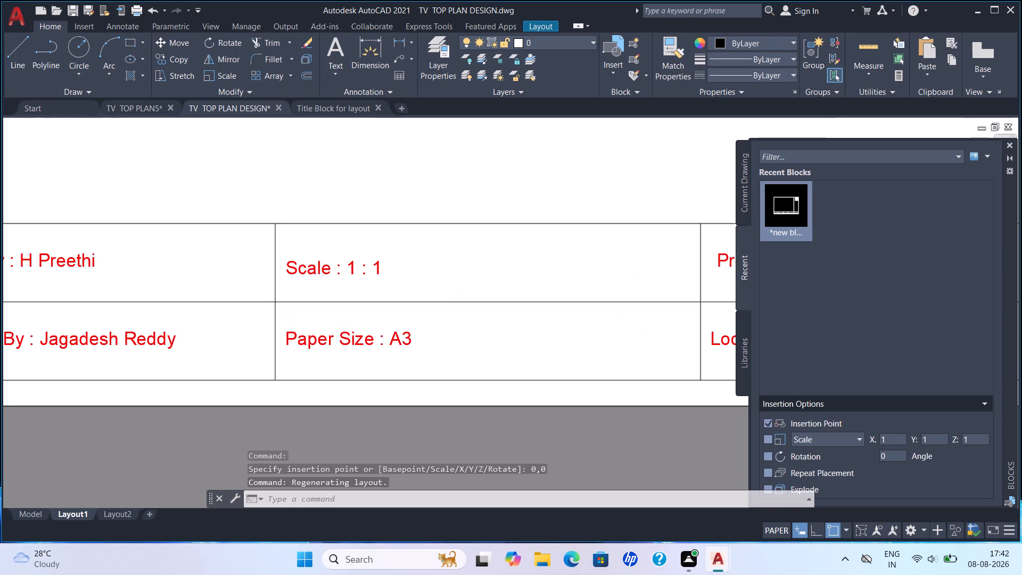
pyautogui.scroll(-4, 248, 306)
pyautogui.moveTo(273, 278); pyautogui.dragTo(318, 416, button='middle')
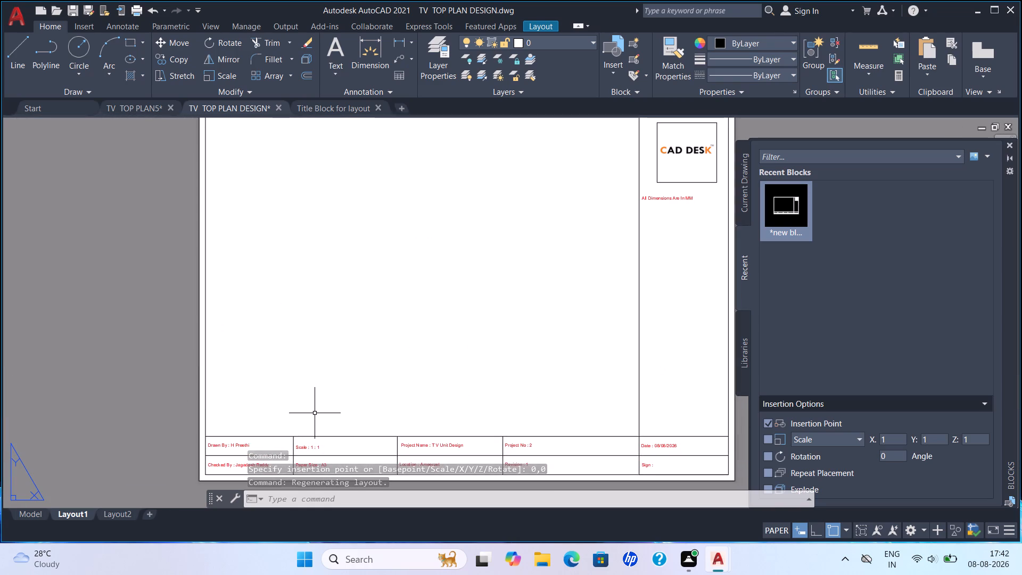
pyautogui.press('m')
pyautogui.write('V')
pyautogui.press('space')
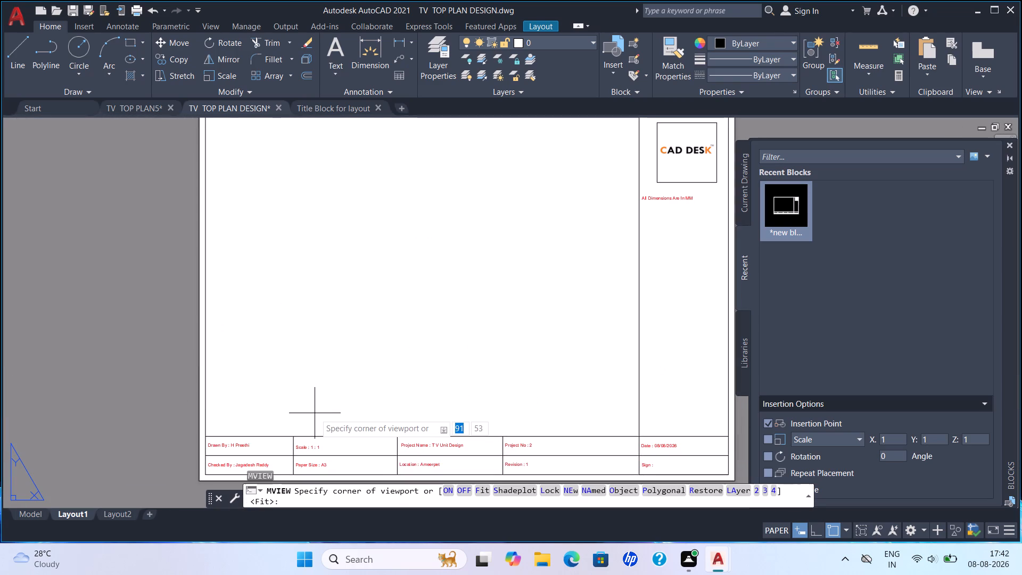
pyautogui.scroll(-1, 283, 372)
pyautogui.scroll(3, 228, 257)
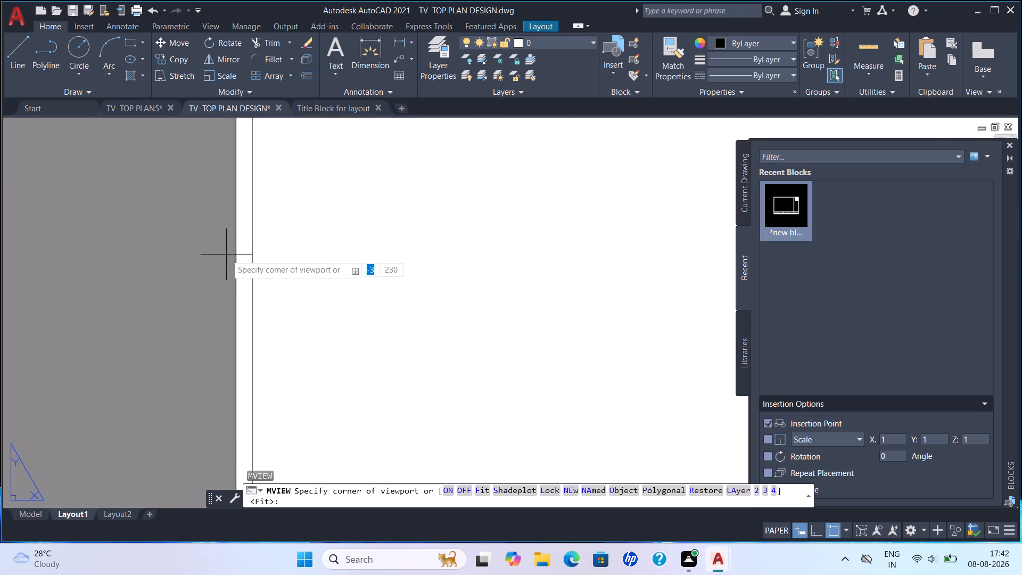
pyautogui.moveTo(251, 208); pyautogui.dragTo(230, 320, button='middle')
pyautogui.click(232, 168)
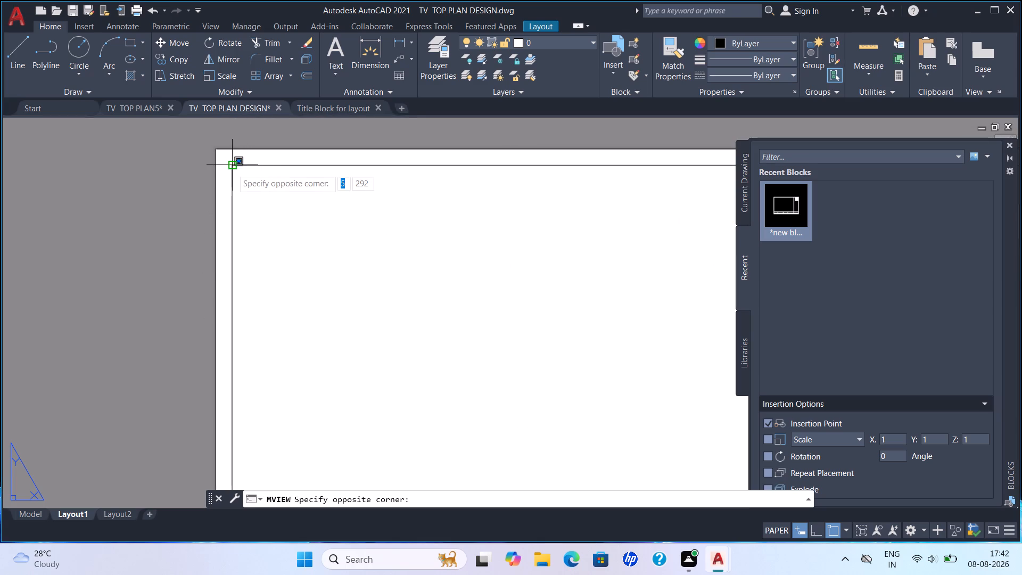
pyautogui.scroll(-2, 167, 157)
pyautogui.scroll(-2, 233, 181)
pyautogui.scroll(4, 385, 284)
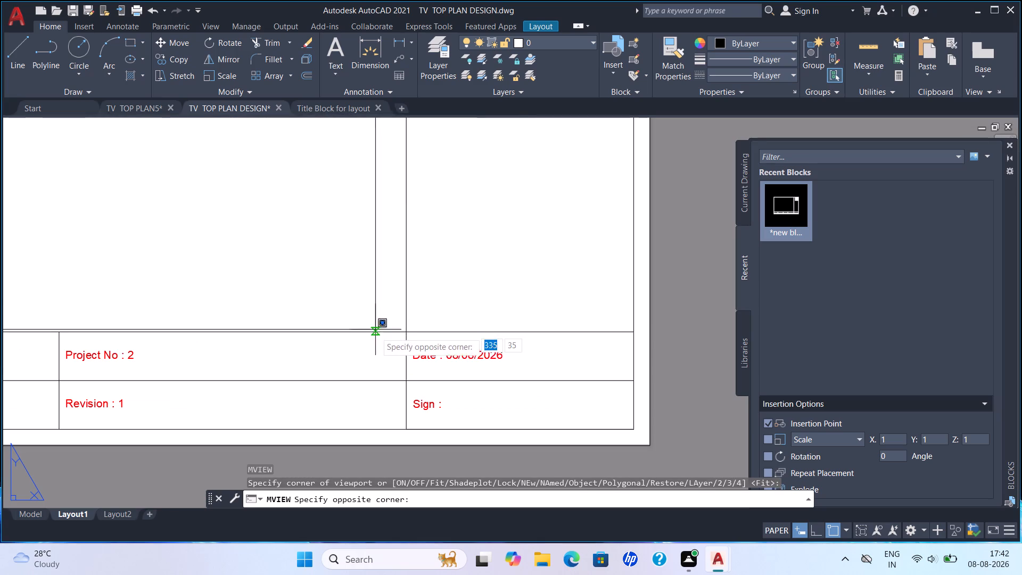
pyautogui.click(407, 333)
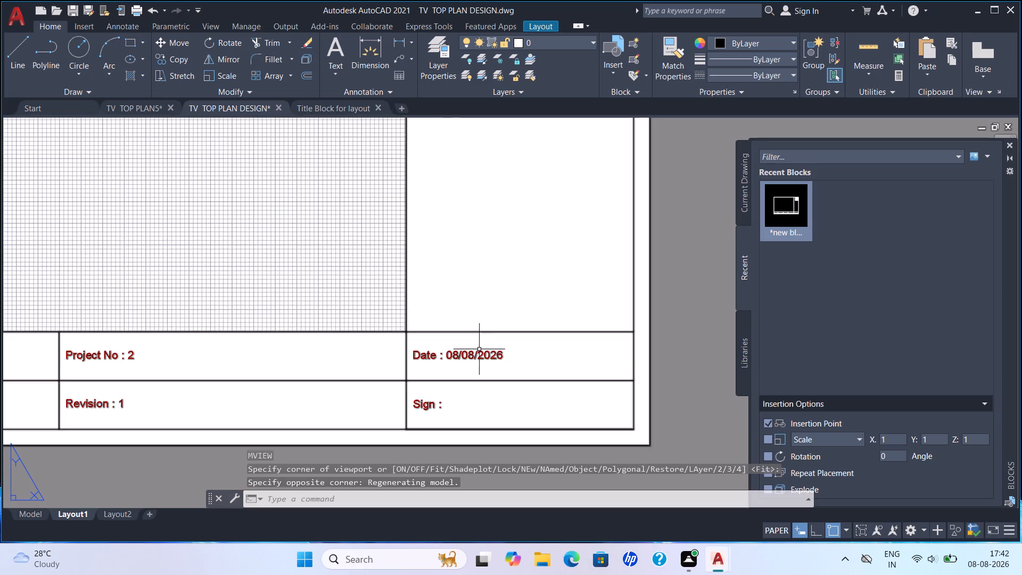
# Activate the Layout1 viewport and zoom it to the living TV unit top plan objects so the plan fills it.
pyautogui.scroll(-2, 522, 383)
pyautogui.moveTo(296, 313); pyautogui.dragTo(436, 392, button='middle')
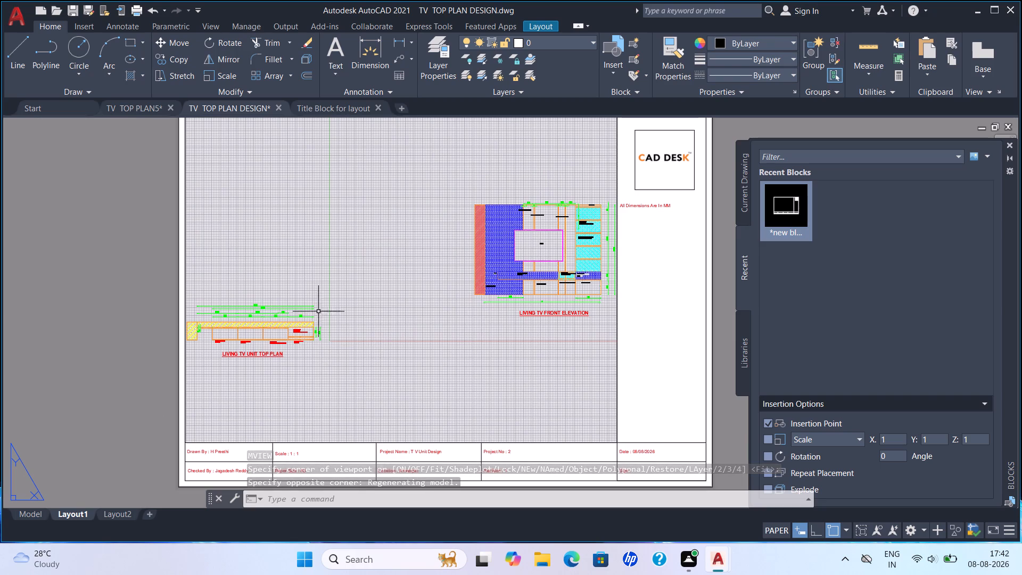
pyautogui.moveTo(301, 314); pyautogui.dragTo(361, 324, button='middle')
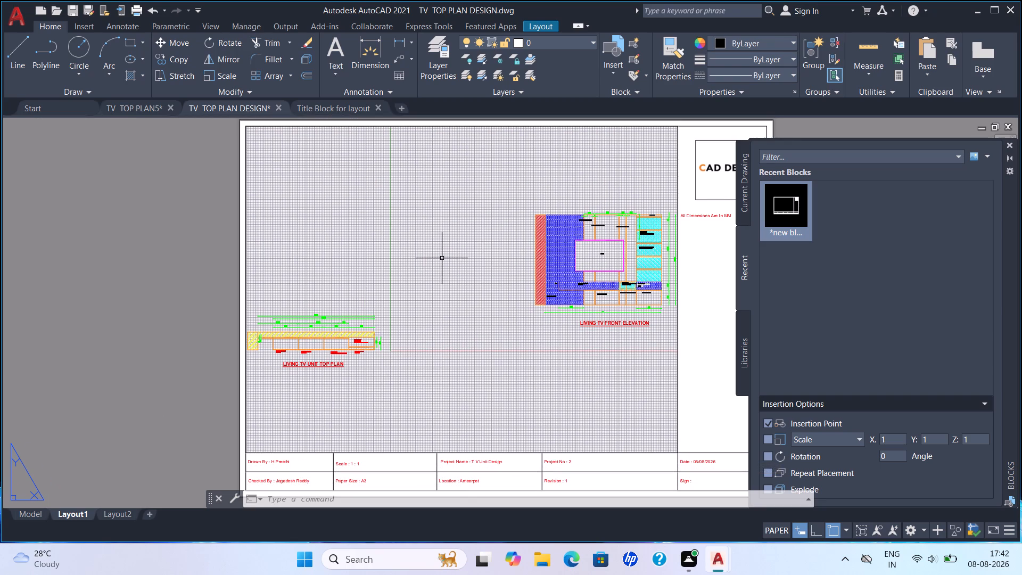
pyautogui.doubleClick(442, 256)
pyautogui.scroll(-1, 450, 265)
pyautogui.moveTo(424, 285); pyautogui.dragTo(451, 293, button='middle')
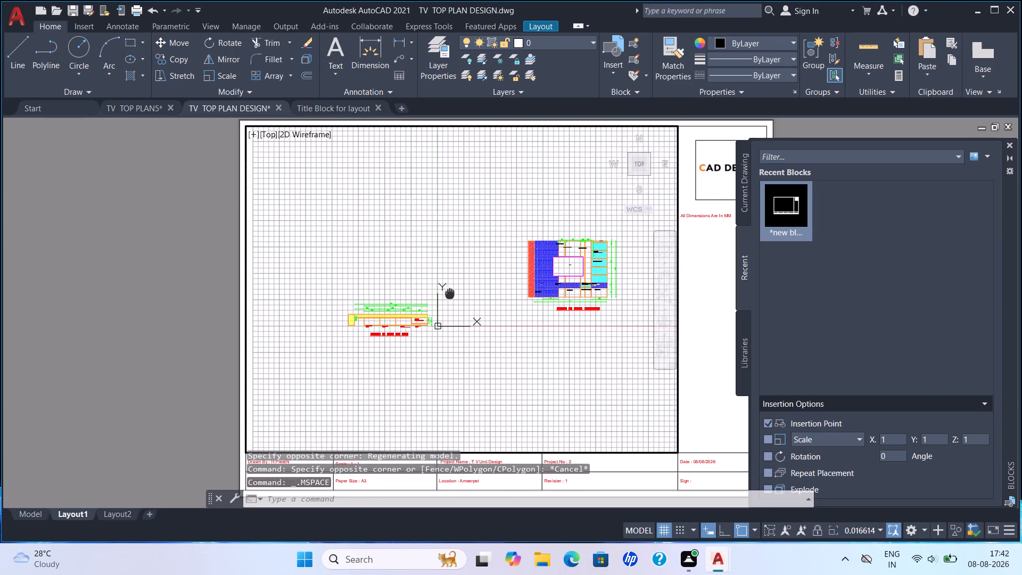
pyautogui.moveTo(451, 293); pyautogui.dragTo(470, 298, button='middle')
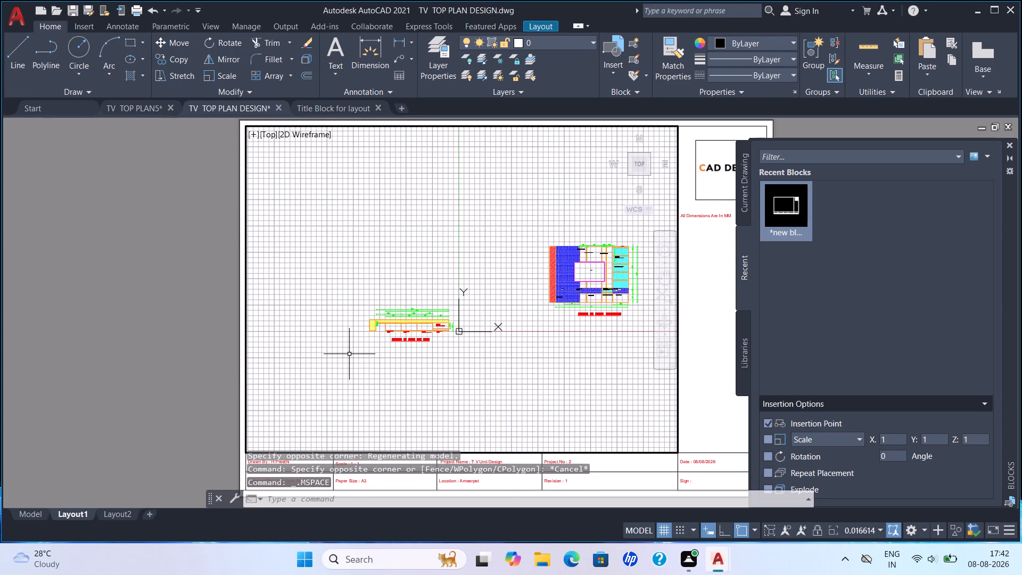
pyautogui.press('z')
pyautogui.press('space')
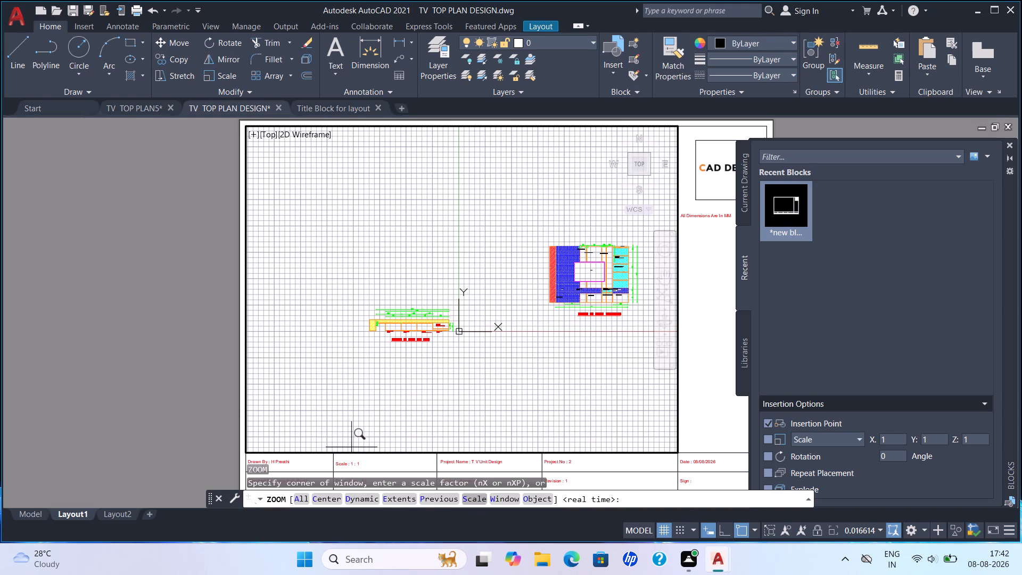
pyautogui.click(541, 496)
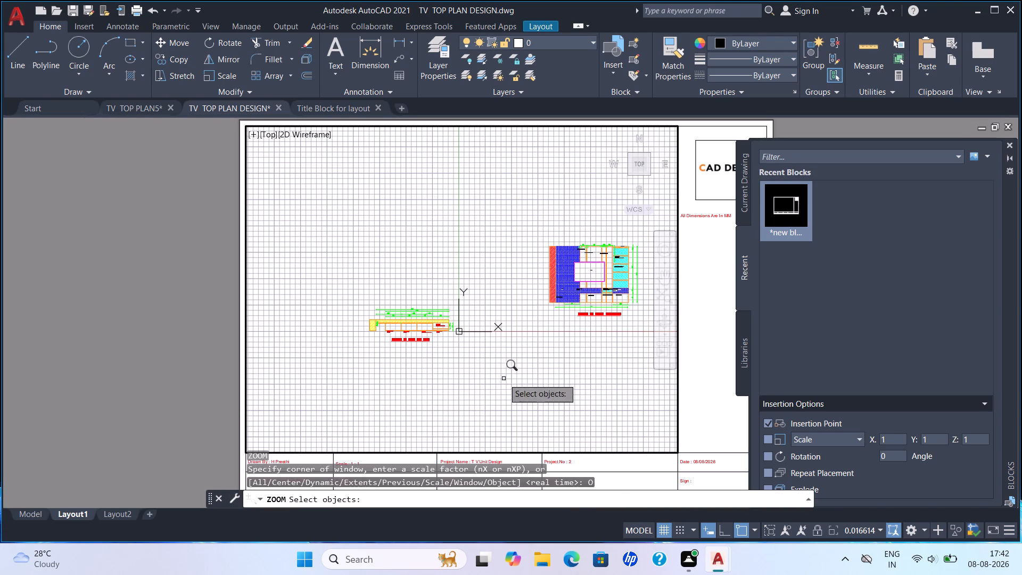
pyautogui.moveTo(504, 379); pyautogui.dragTo(499, 374)
pyautogui.click(328, 254)
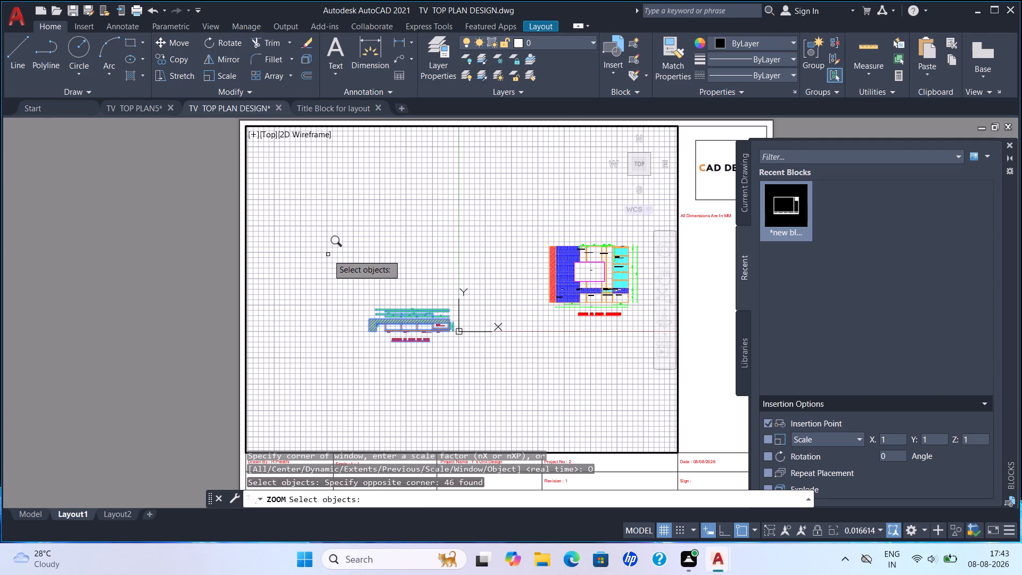
pyautogui.press('Return')
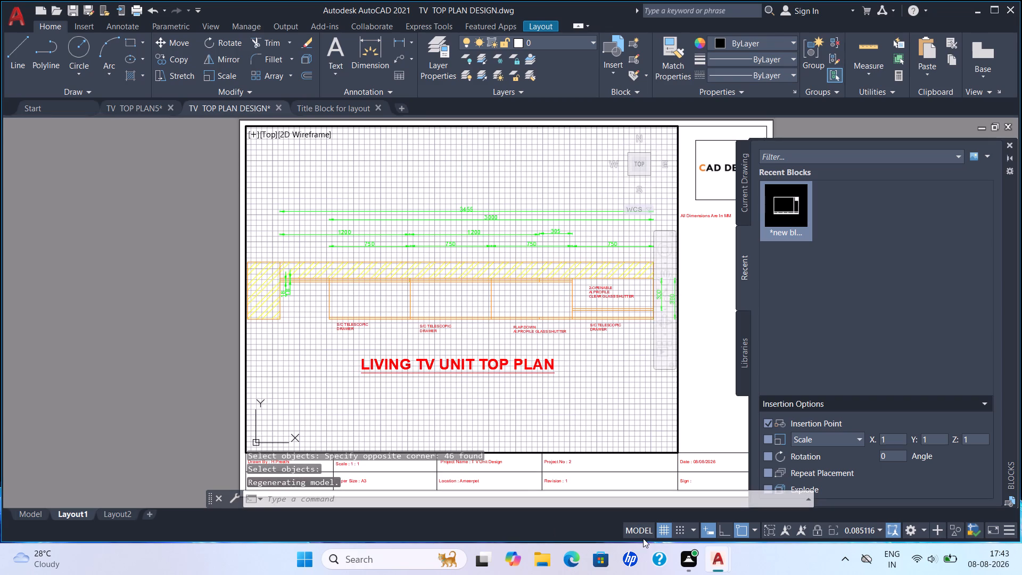
# Turn off the grid in the viewport, leave snap off, and return to paper space.
pyautogui.click(674, 531)
pyautogui.click(671, 529)
pyautogui.click(679, 529)
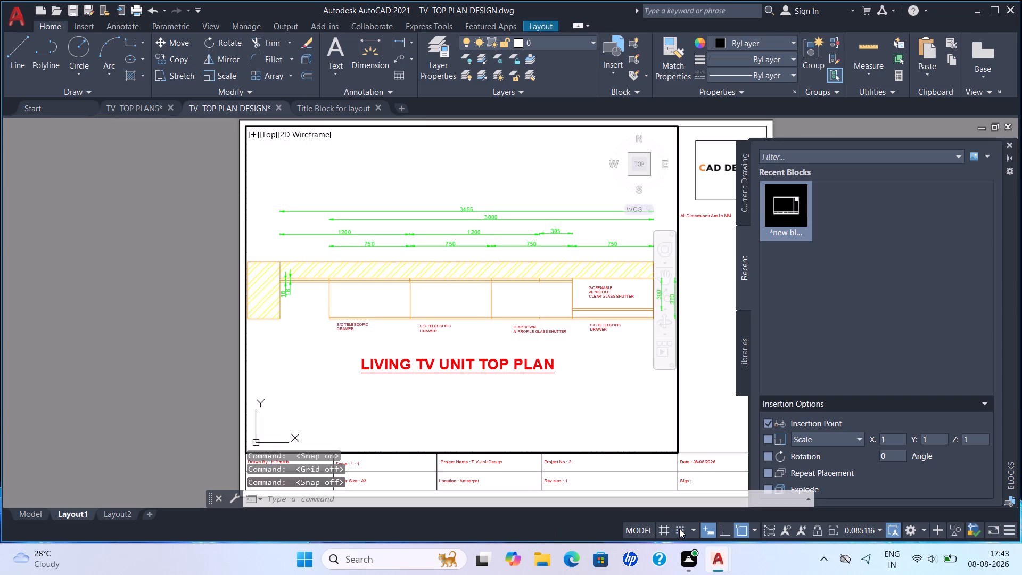
pyautogui.doubleClick(103, 337)
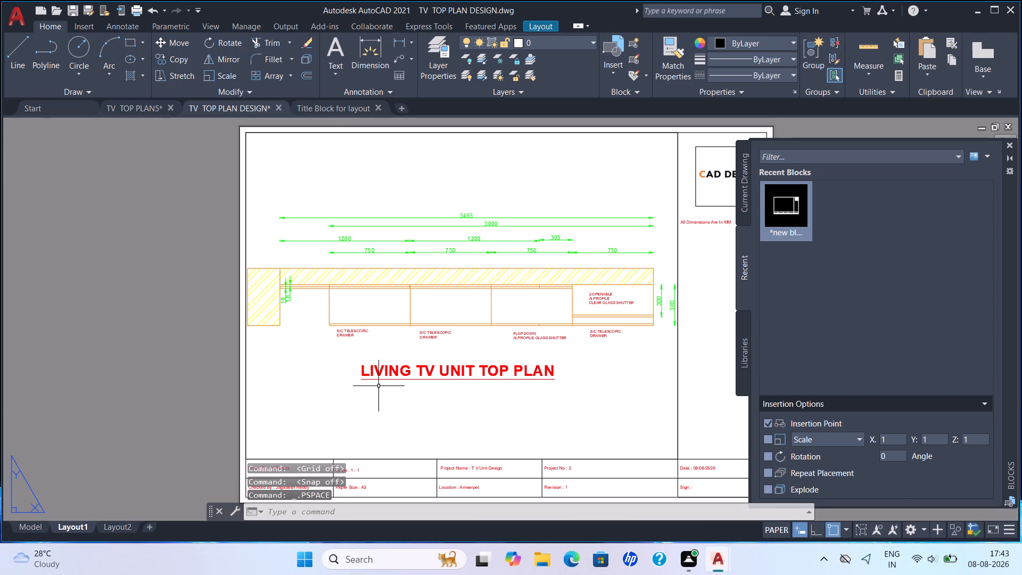
# In model space, select all dimensions similar to the plan's 3455 and 3000 dimensions and set their colour to magenta.
pyautogui.scroll(2, 557, 220)
pyautogui.click(562, 212)
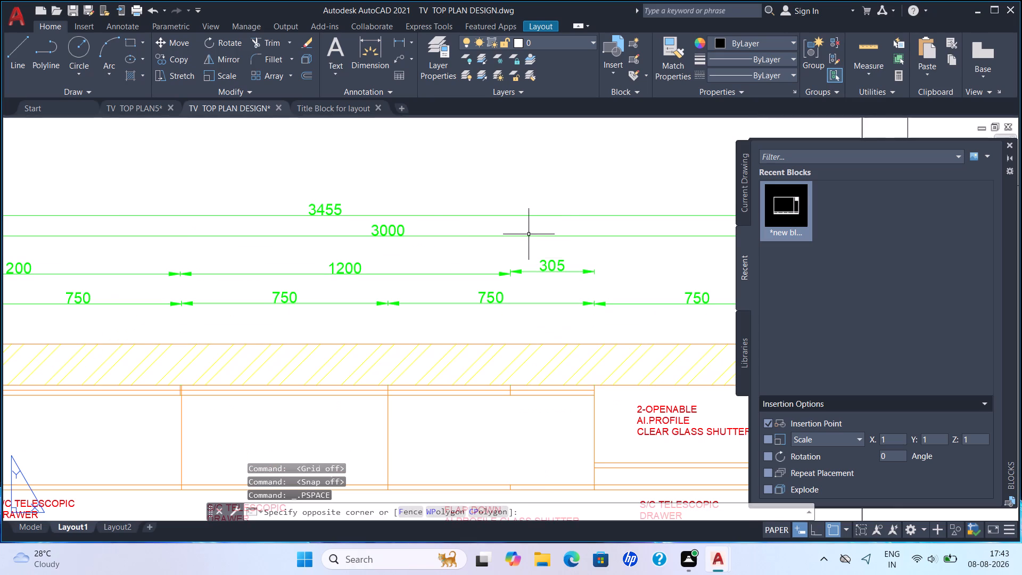
pyautogui.click(529, 234)
pyautogui.click(32, 533)
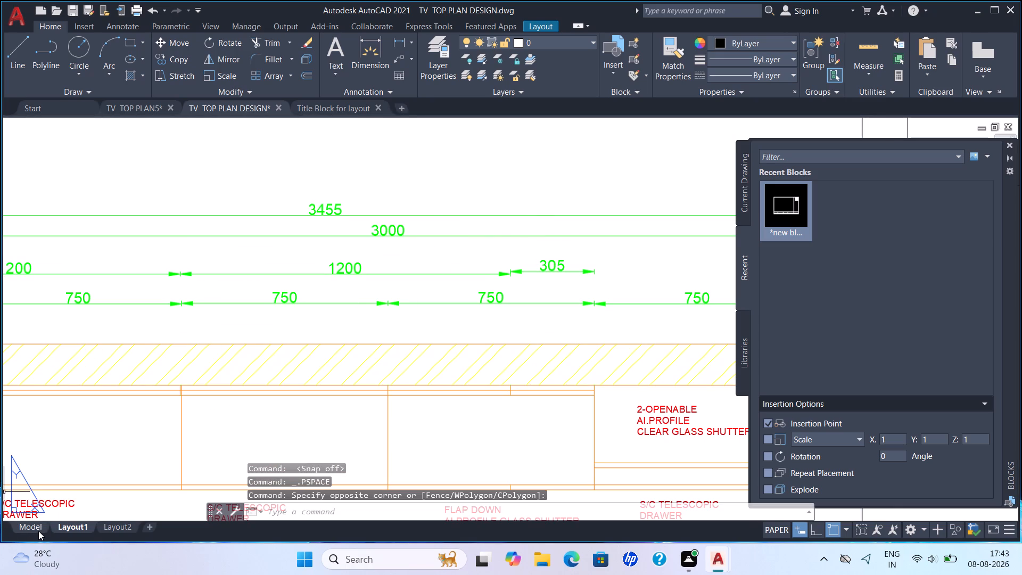
pyautogui.click(38, 531)
pyautogui.scroll(4, 361, 251)
pyautogui.moveTo(355, 432); pyautogui.dragTo(354, 423)
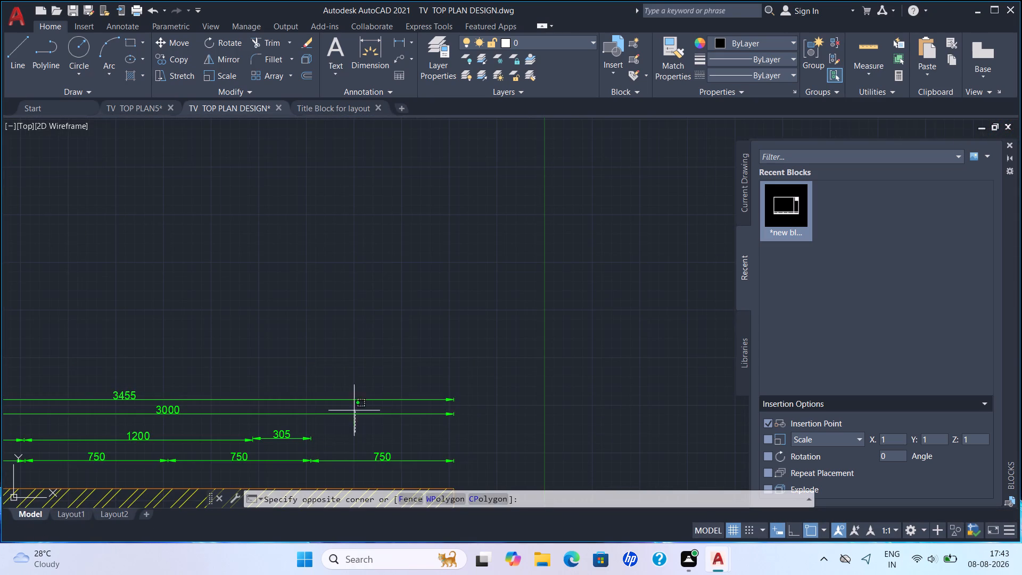
pyautogui.click(337, 364)
pyautogui.rightClick(357, 351)
pyautogui.click(413, 426)
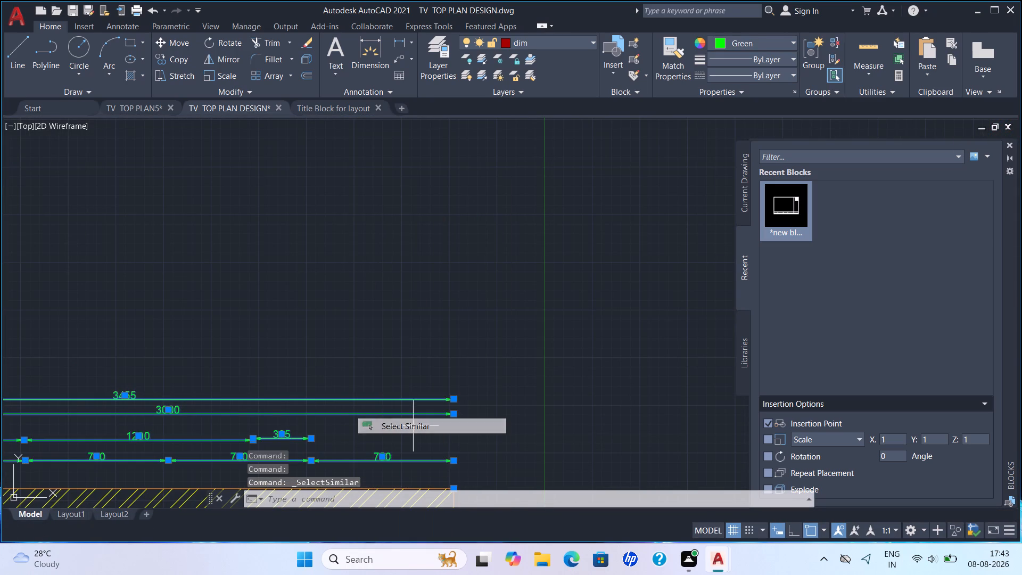
pyautogui.click(738, 43)
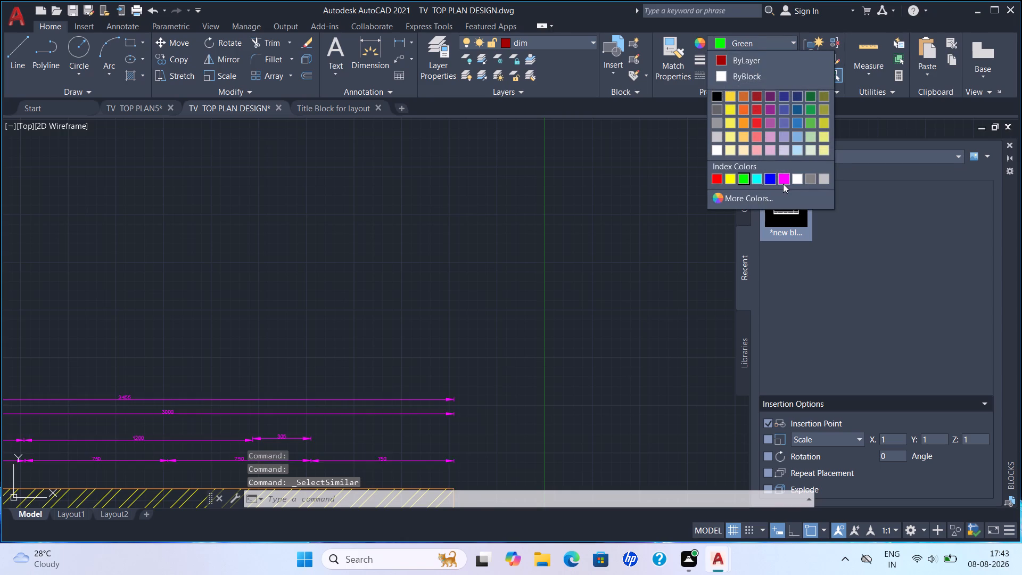
pyautogui.click(783, 184)
pyautogui.scroll(-4, 539, 197)
pyautogui.press('Escape')
pyautogui.scroll(3, 494, 243)
pyautogui.press('Escape')
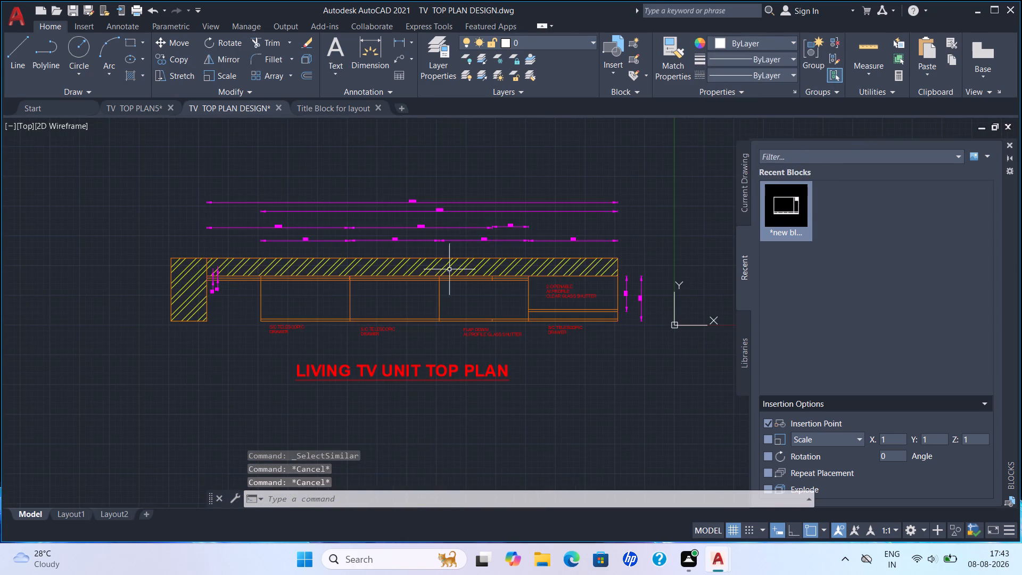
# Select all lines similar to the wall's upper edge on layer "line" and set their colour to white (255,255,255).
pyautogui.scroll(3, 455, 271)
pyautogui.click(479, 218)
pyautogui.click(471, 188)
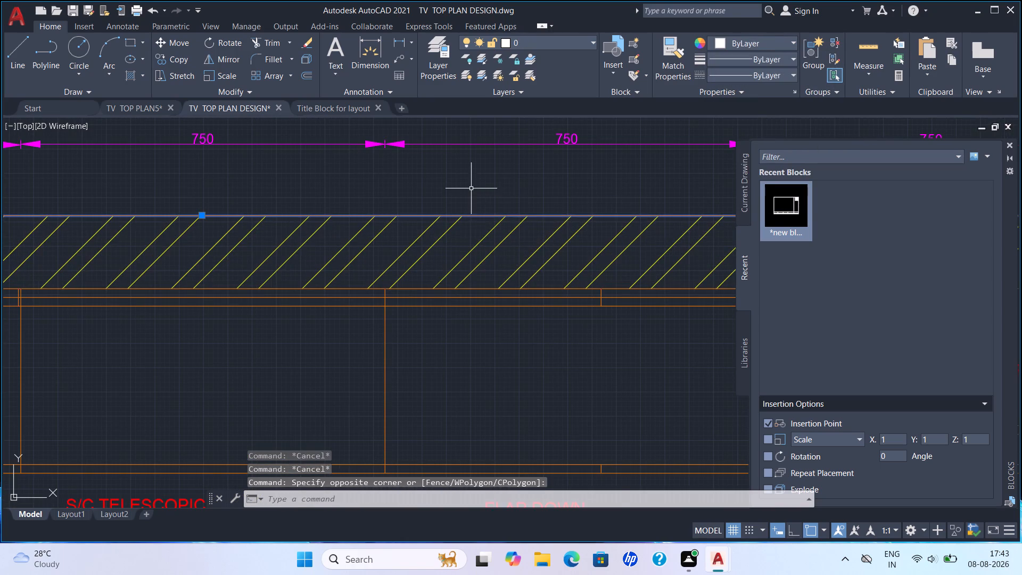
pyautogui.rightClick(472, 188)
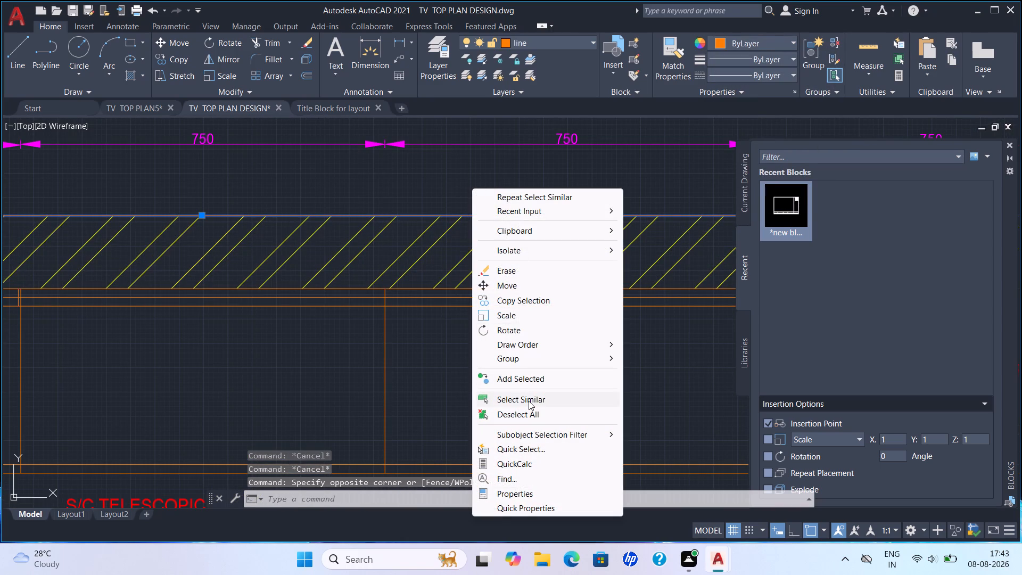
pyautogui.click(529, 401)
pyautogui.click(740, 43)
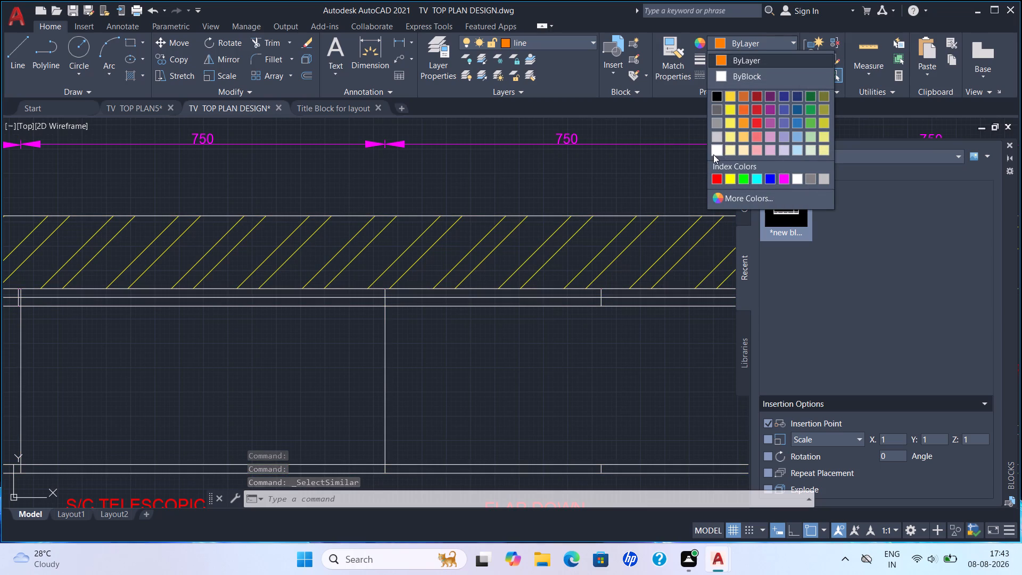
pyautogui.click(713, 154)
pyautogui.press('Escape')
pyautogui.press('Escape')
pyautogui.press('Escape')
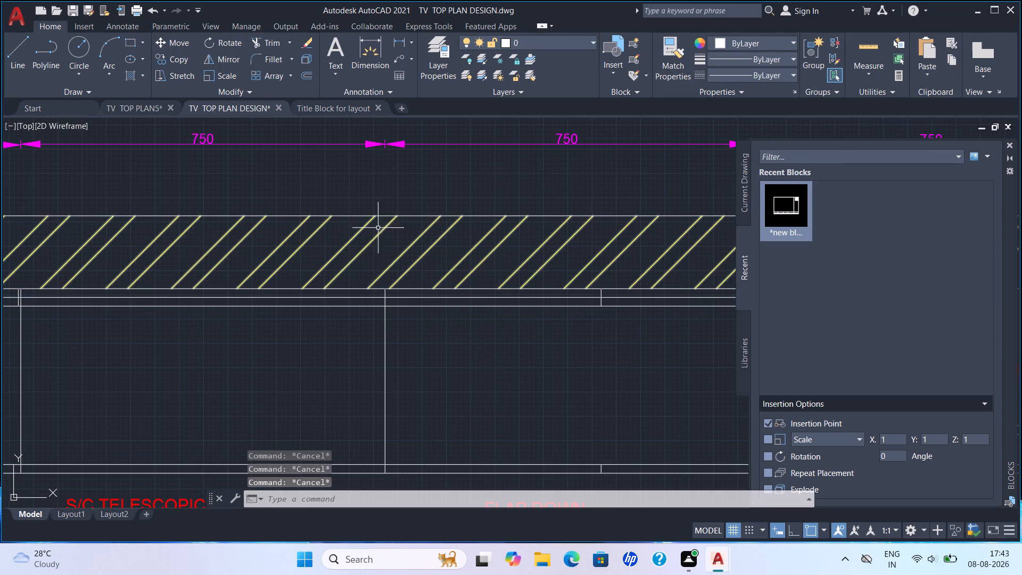
# Examine in Layout1 how the recoloured dimensions and lines of the top plan read on the white sheet.
pyautogui.scroll(-1, 298, 308)
pyautogui.click(65, 517)
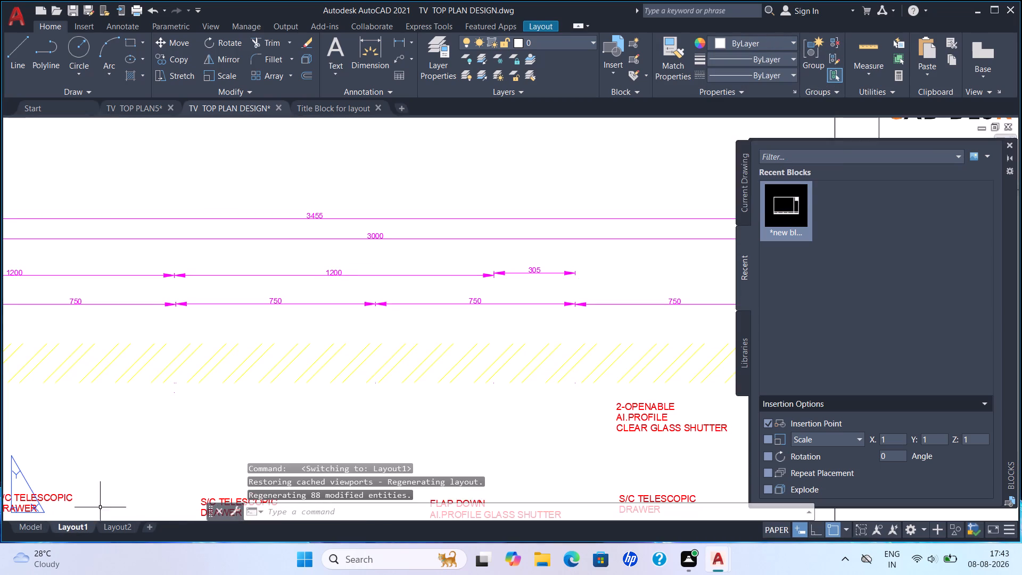
pyautogui.scroll(-2, 249, 401)
pyautogui.moveTo(281, 425); pyautogui.dragTo(432, 310, button='middle')
pyautogui.scroll(5, 534, 280)
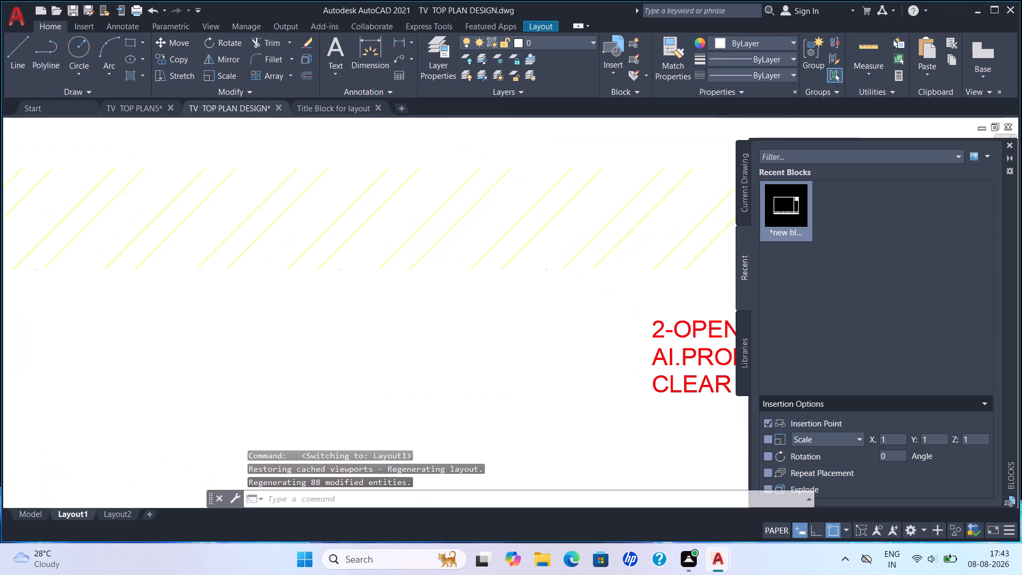
pyautogui.scroll(-1, 507, 278)
pyautogui.moveTo(508, 284); pyautogui.dragTo(510, 289, button='middle')
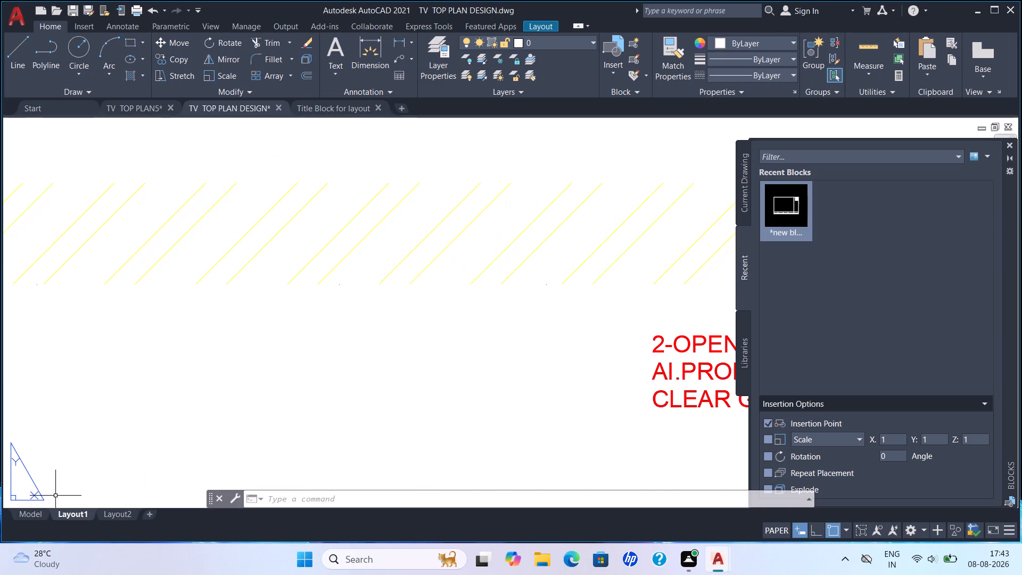
# In model space, select all lines similar to the wall's upper edge on layer "line" and set their colour to green.
pyautogui.click(32, 512)
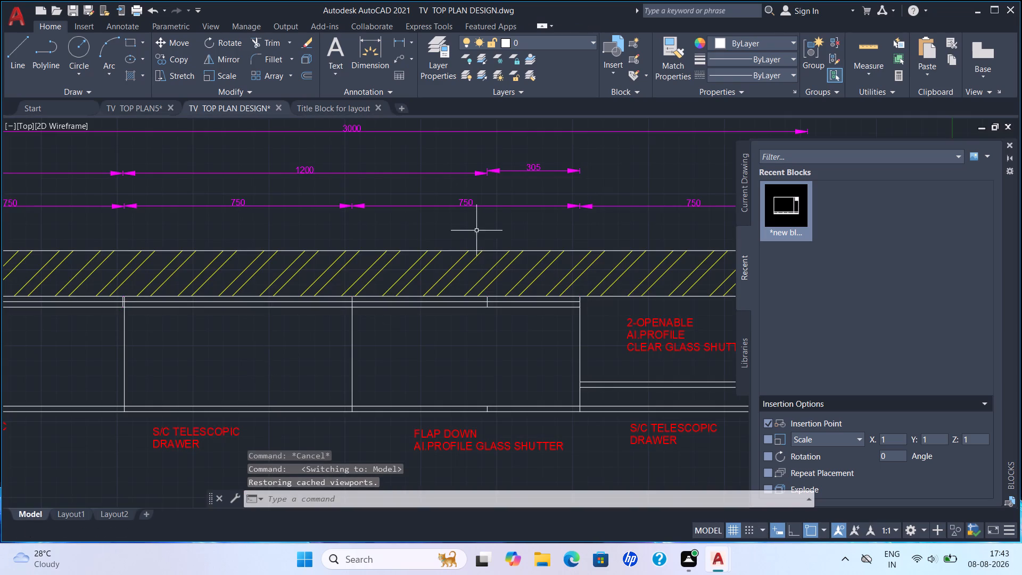
pyautogui.scroll(4, 476, 231)
pyautogui.click(337, 317)
pyautogui.click(328, 266)
pyautogui.rightClick(380, 235)
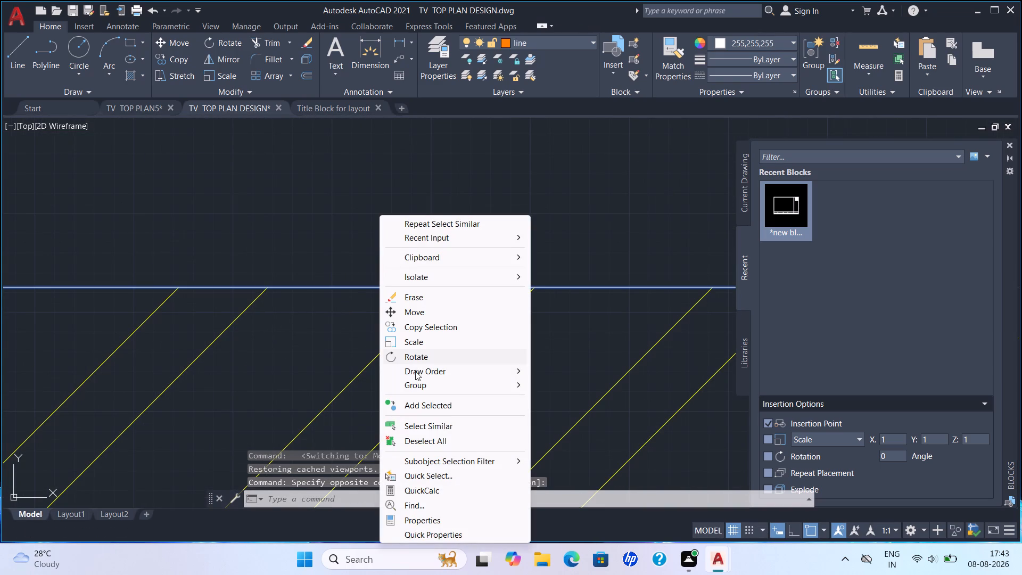
pyautogui.click(434, 428)
pyautogui.click(759, 46)
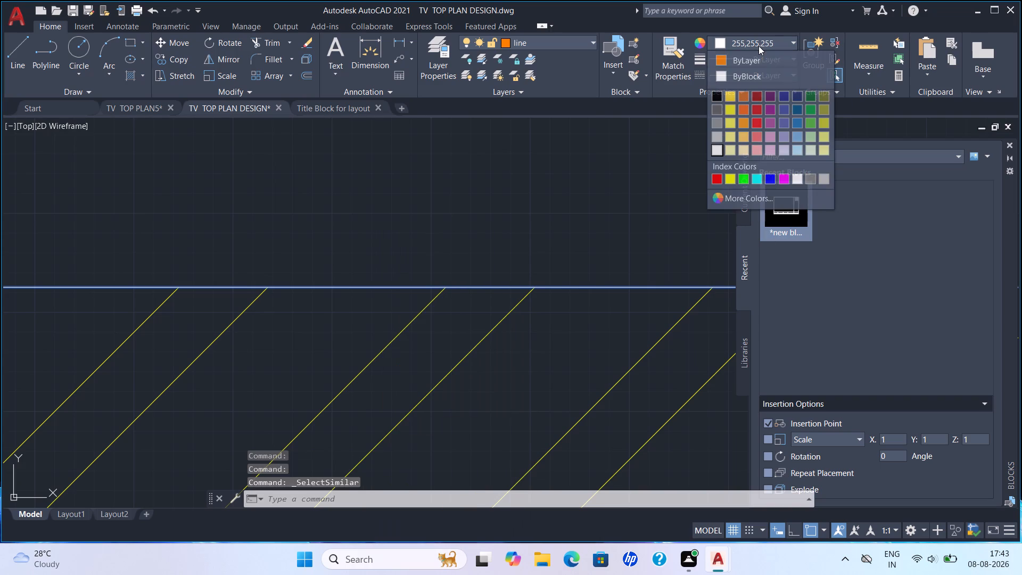
pyautogui.click(746, 178)
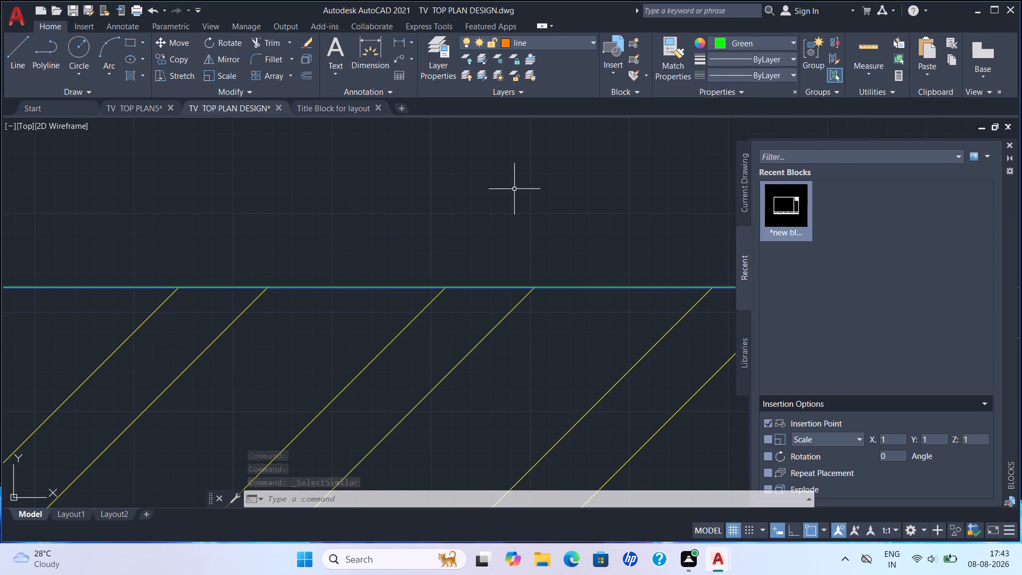
pyautogui.scroll(-3, 514, 192)
pyautogui.press('Escape')
pyautogui.press('Escape')
# Set the colour of the wall's diagonal hatch to white (255,255,255).
pyautogui.click(494, 259)
pyautogui.click(468, 242)
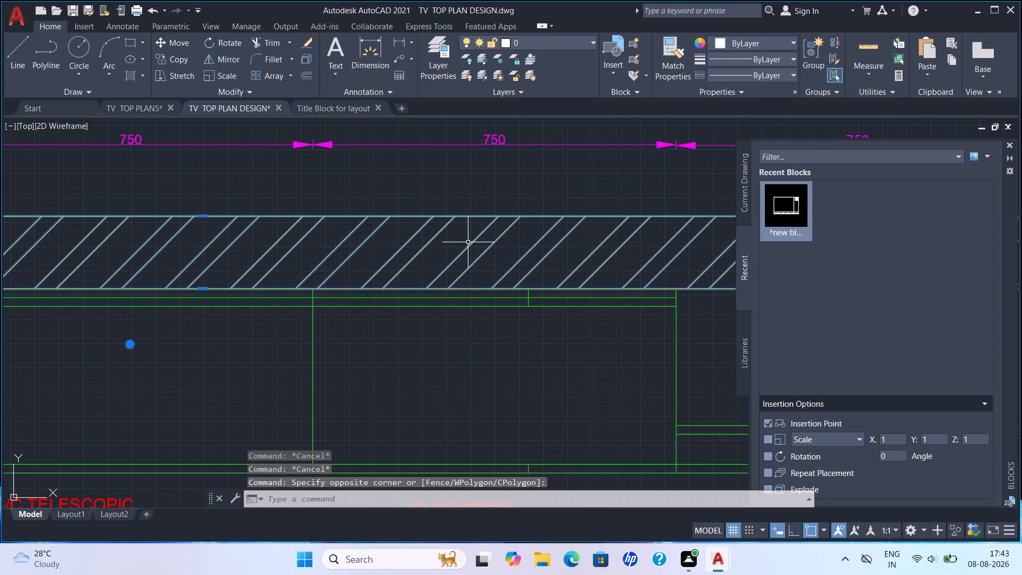
pyautogui.click(366, 58)
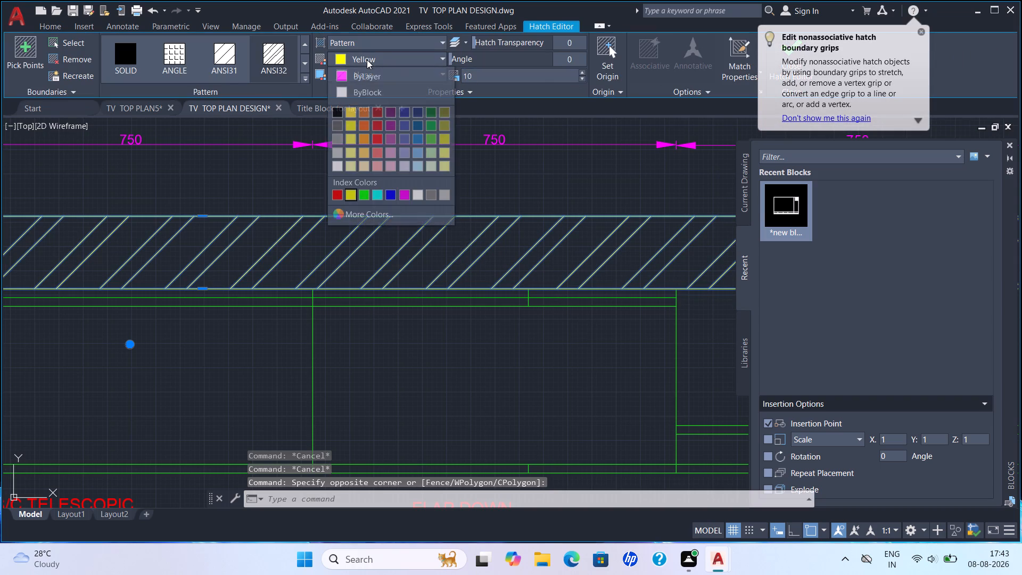
pyautogui.click(335, 165)
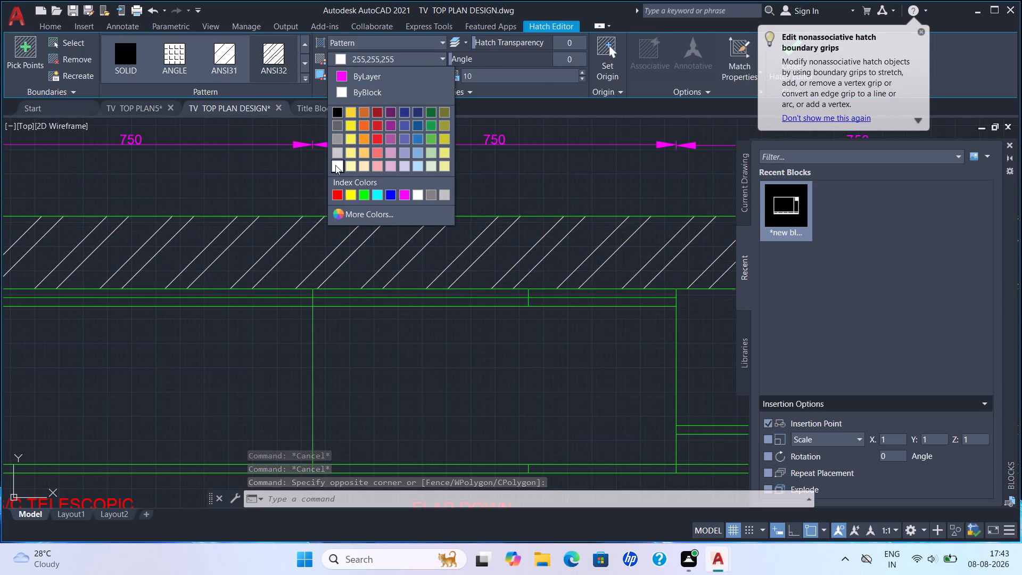
pyautogui.press('Escape')
pyautogui.press('Escape')
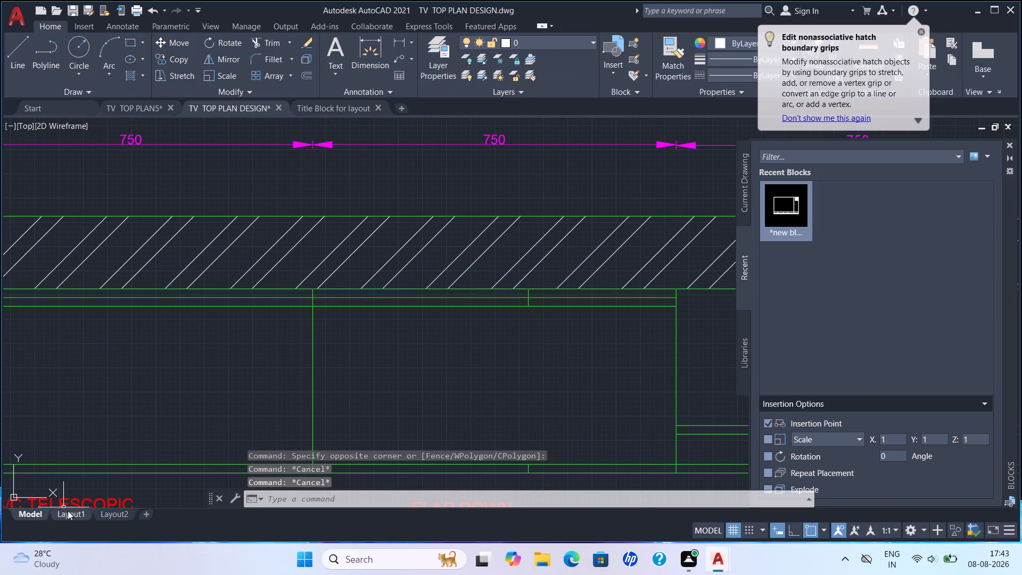
# Examine the top plan's line and wall hatch colours on the Layout1 sheet.
pyautogui.click(72, 516)
pyautogui.press('Escape')
pyautogui.click(537, 244)
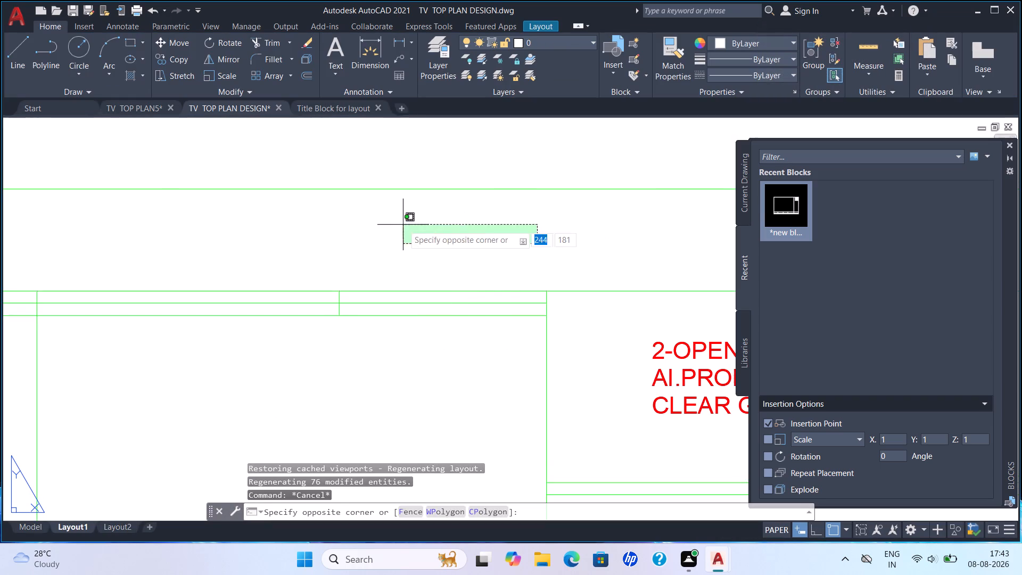
pyautogui.click(403, 225)
pyautogui.press('Escape')
pyautogui.press('Escape')
pyautogui.scroll(-3, 404, 315)
pyautogui.moveTo(413, 320); pyautogui.dragTo(553, 285, button='middle')
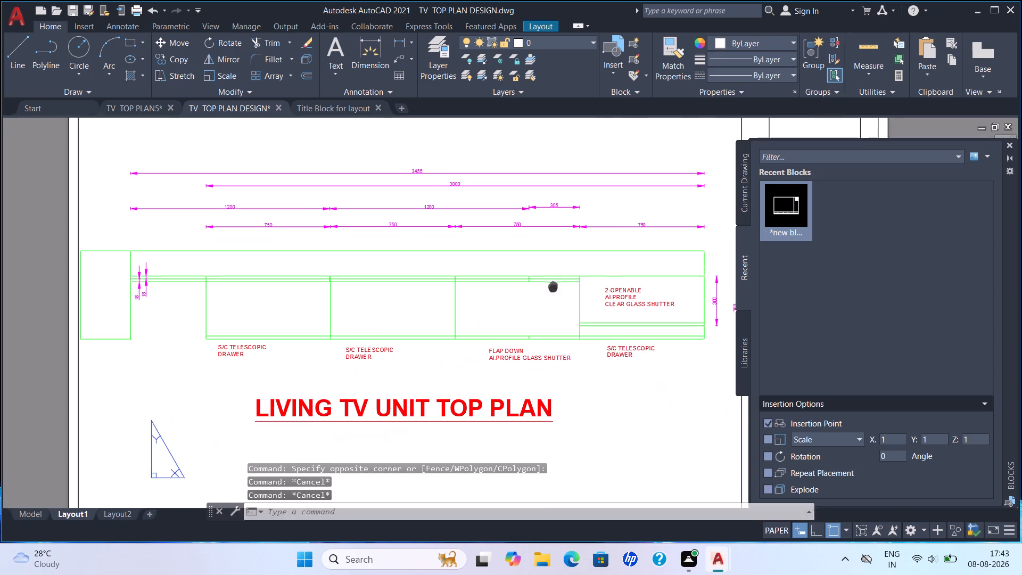
# In model space, set the colour of the wall's diagonal hatch to cyan.
pyautogui.click(35, 517)
pyautogui.press('Escape')
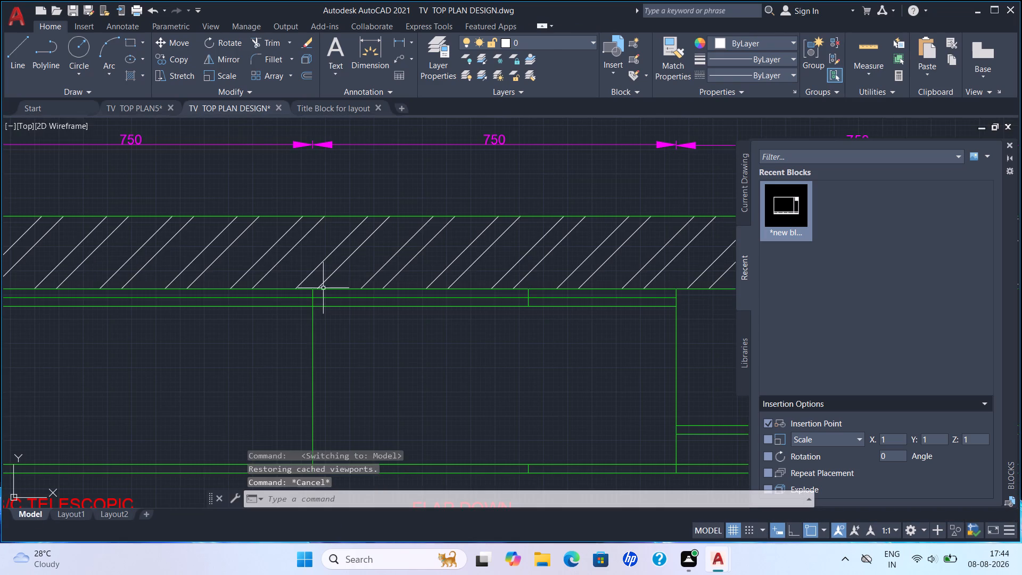
pyautogui.click(428, 244)
pyautogui.click(388, 59)
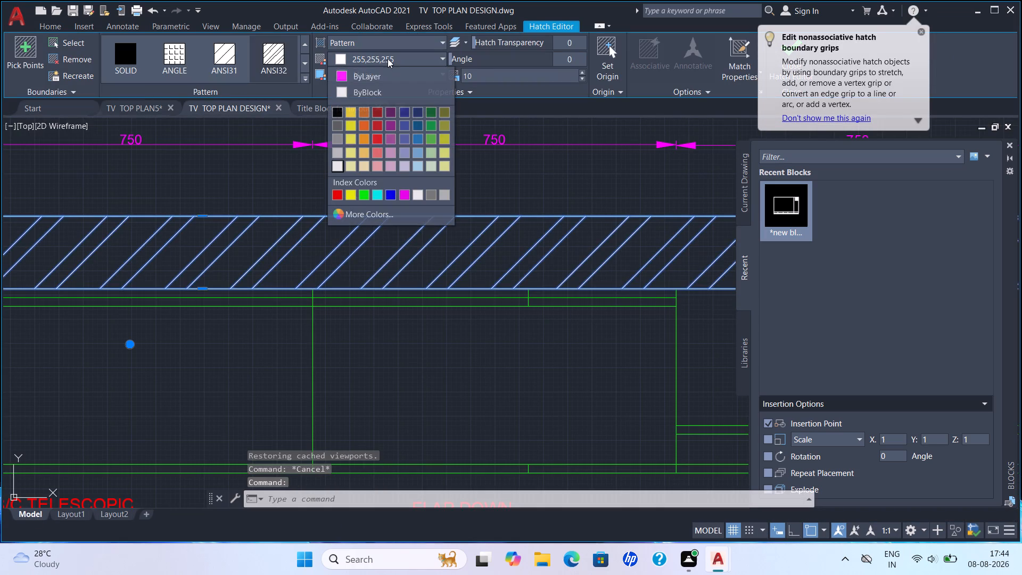
pyautogui.click(378, 196)
pyautogui.press('Escape')
pyautogui.press('Escape')
pyautogui.press('Escape')
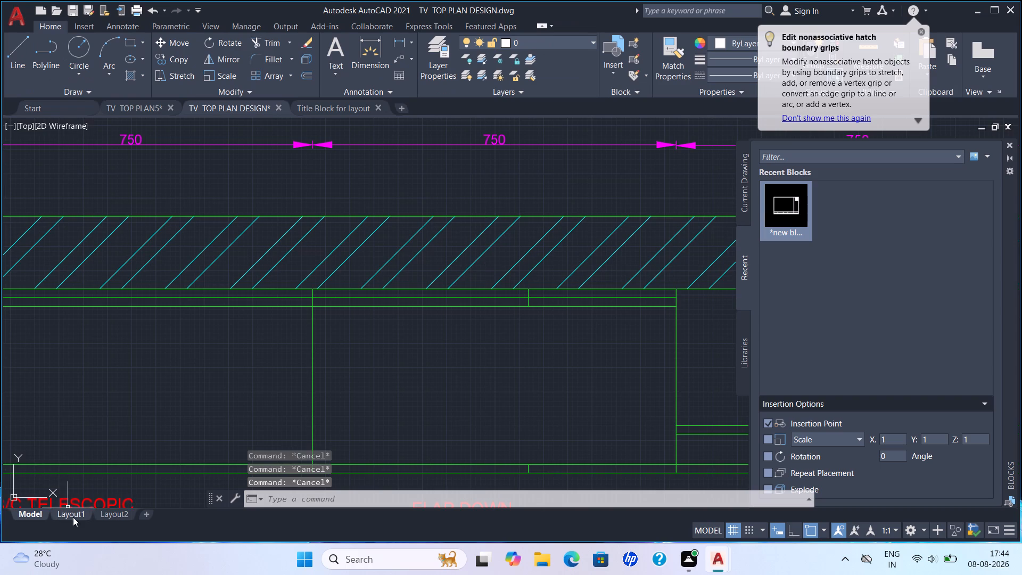
# Plot the Layout1 sheet to PDF with the A3 page setup, saving it to the Desktop as TV TOP PLAN DESIGN-Layout1.pdf.
pyautogui.click(73, 517)
pyautogui.scroll(2, 401, 356)
pyautogui.scroll(-1, 395, 363)
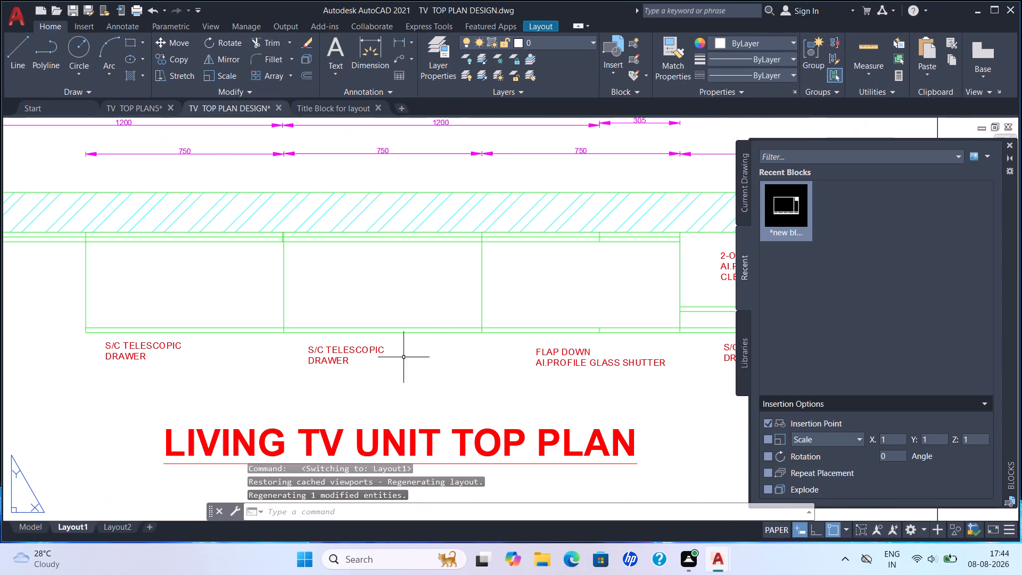
pyautogui.press('Escape')
pyautogui.scroll(-2, 506, 225)
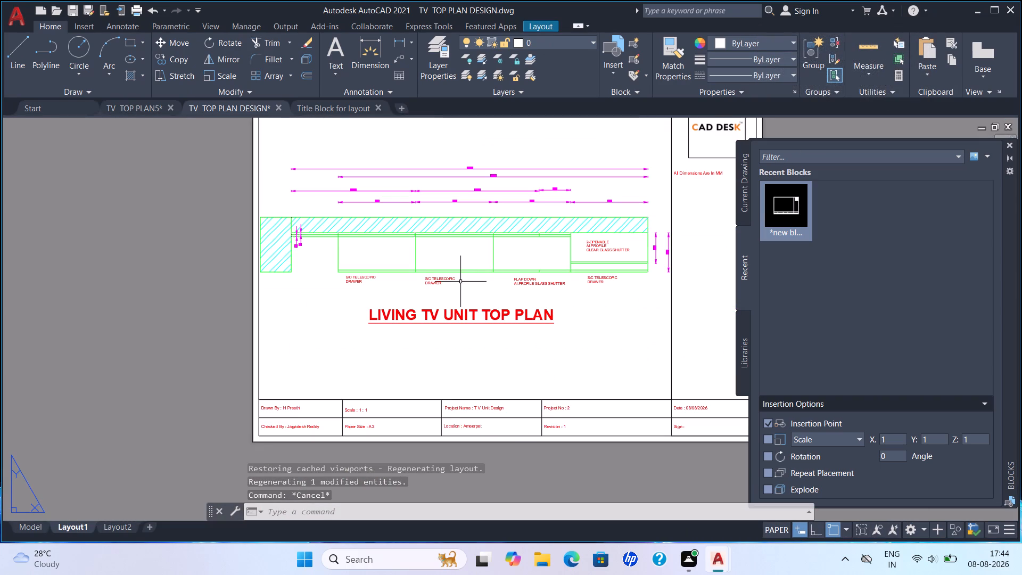
pyautogui.hotkey('ctrl', 'p')
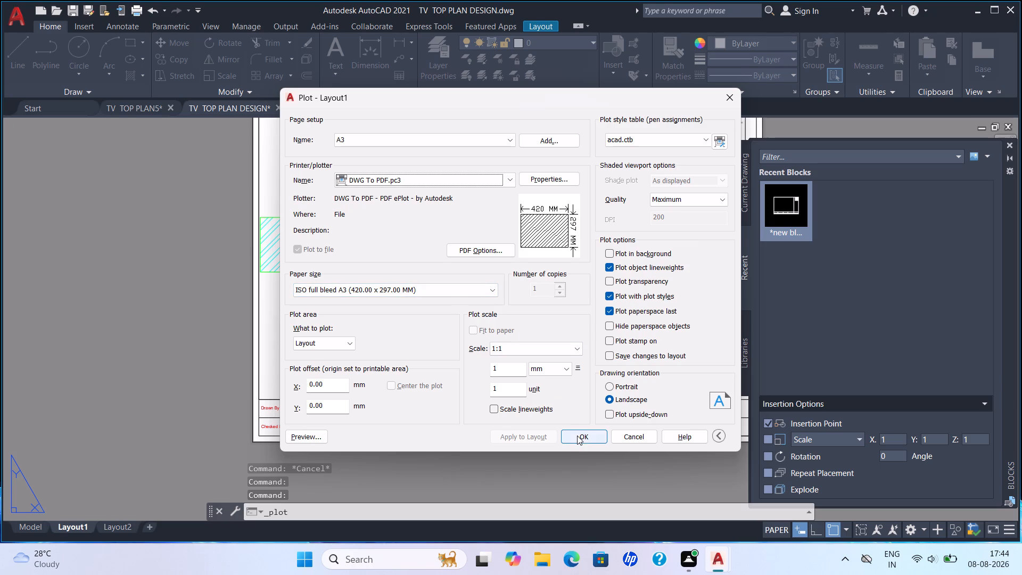
pyautogui.click(577, 436)
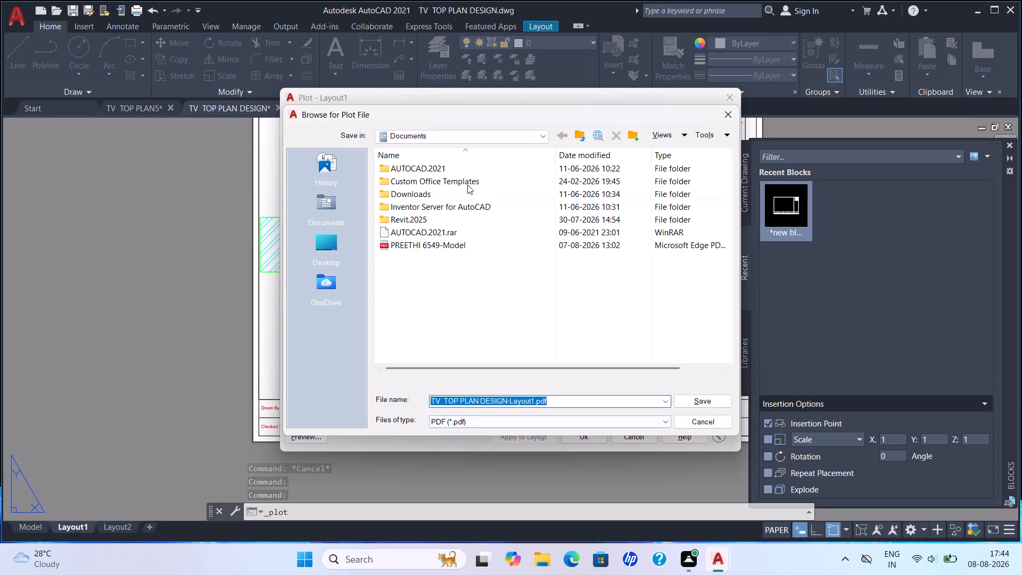
pyautogui.click(444, 132)
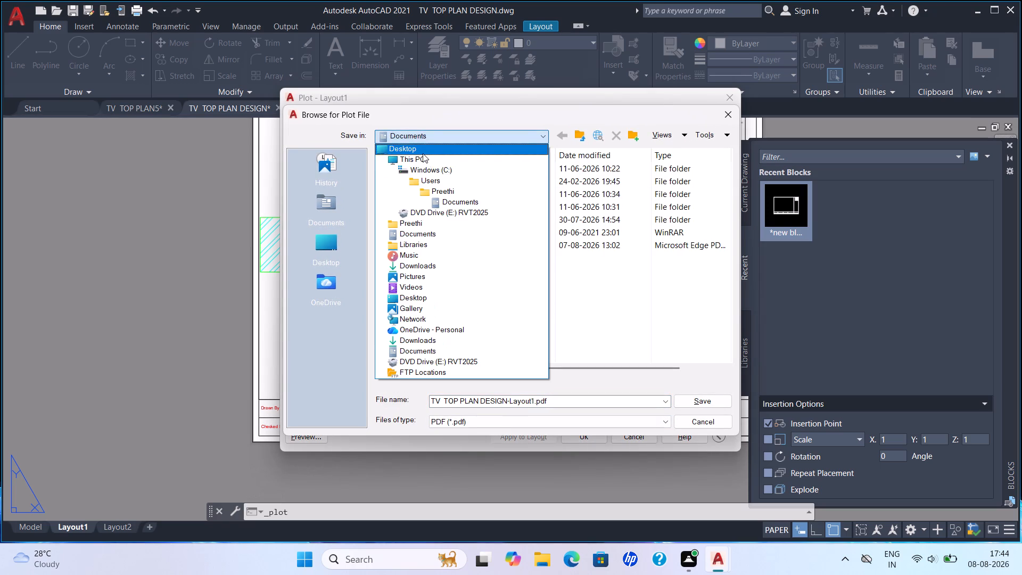
pyautogui.click(423, 153)
pyautogui.click(569, 402)
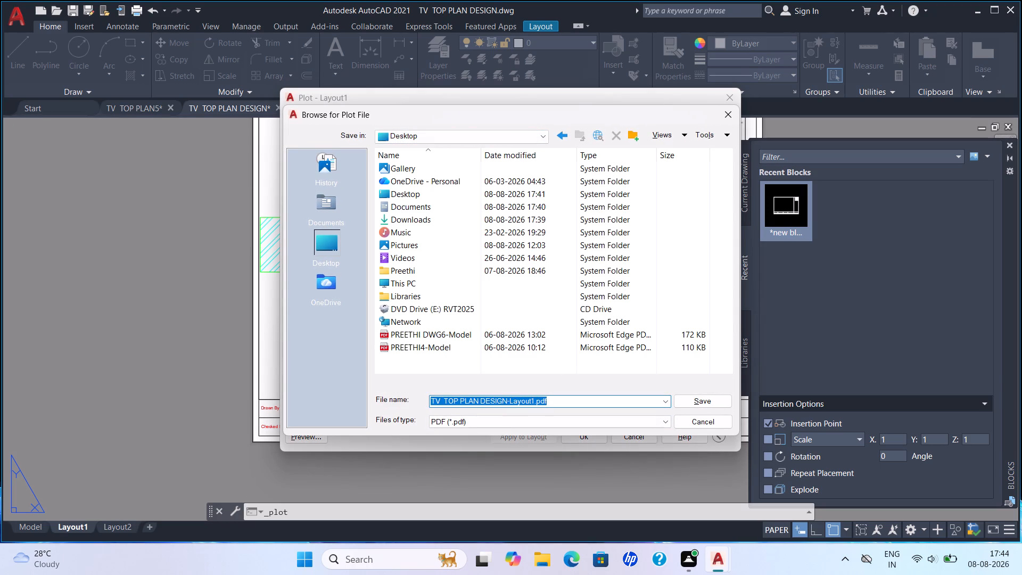
pyautogui.click(697, 400)
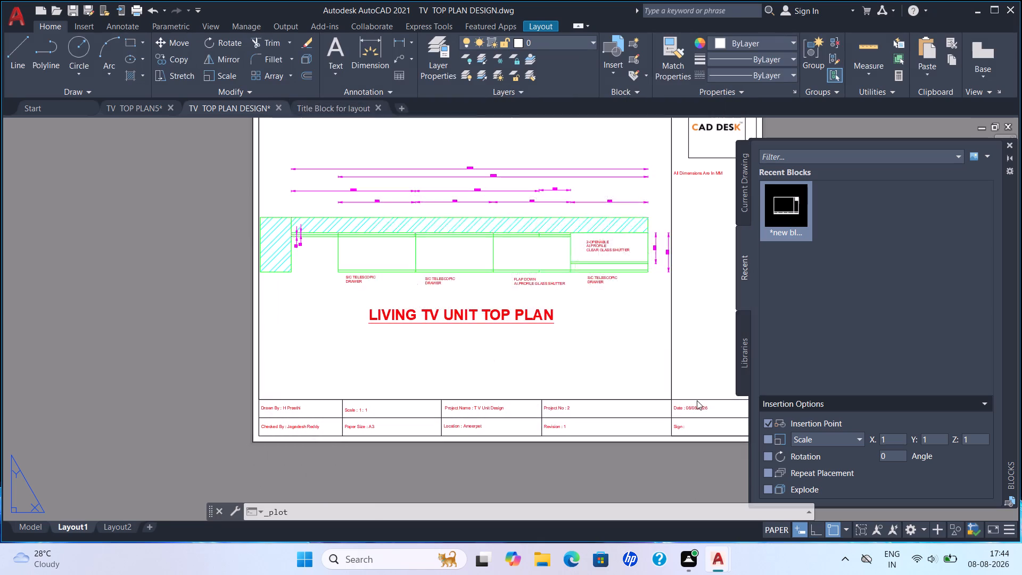
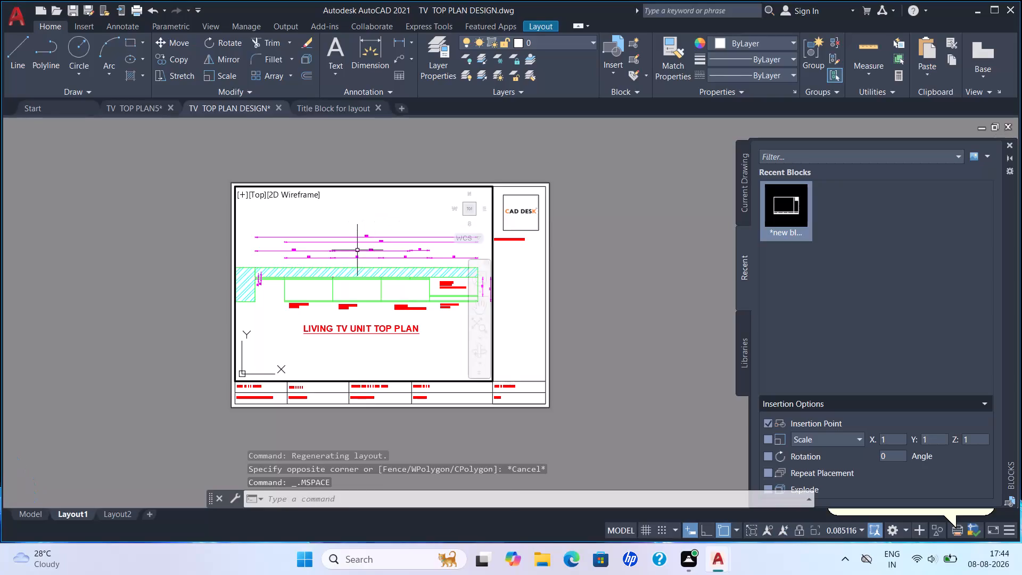
# Fit the living TV front elevation in the Layout1 viewport using Zoom Object, and return to paper space.
pyautogui.scroll(-3, 353, 267)
pyautogui.moveTo(388, 283); pyautogui.dragTo(316, 287, button='middle')
pyautogui.scroll(-1, 368, 283)
pyautogui.press('z')
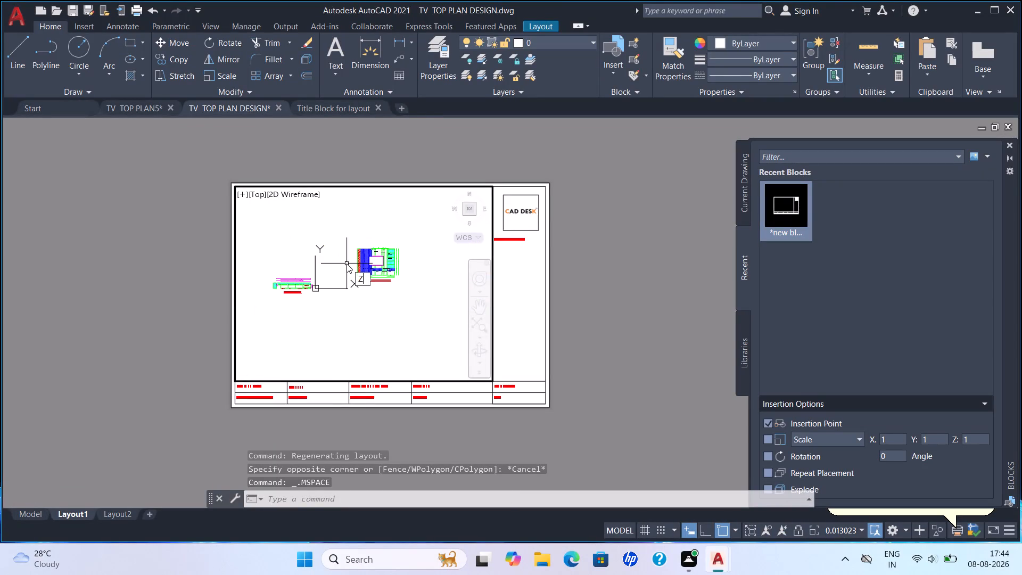
pyautogui.press('space')
pyautogui.press('o')
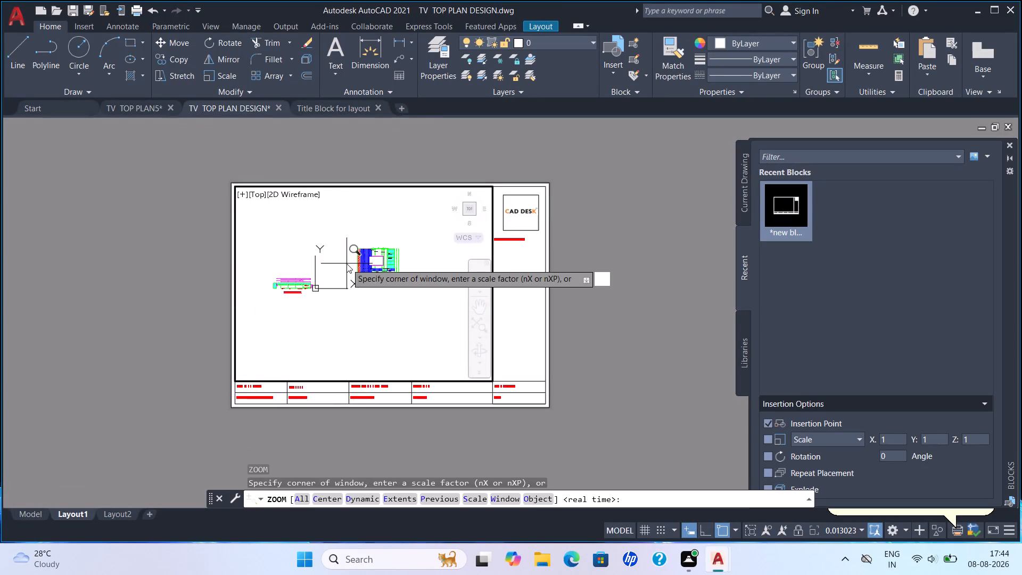
pyautogui.press('space')
pyautogui.scroll(2, 349, 249)
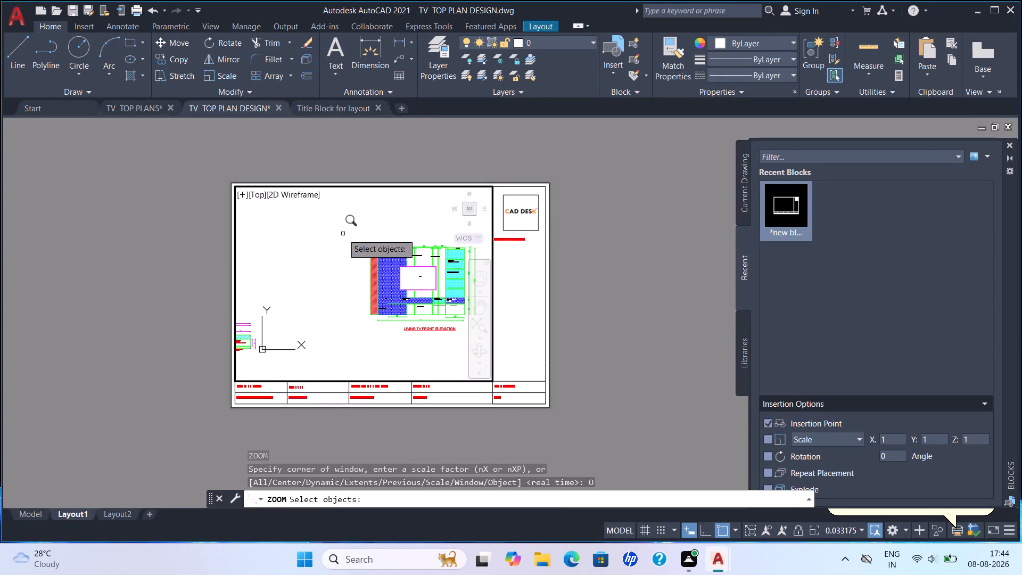
pyautogui.click(354, 224)
pyautogui.moveTo(424, 299); pyautogui.dragTo(375, 287, button='middle')
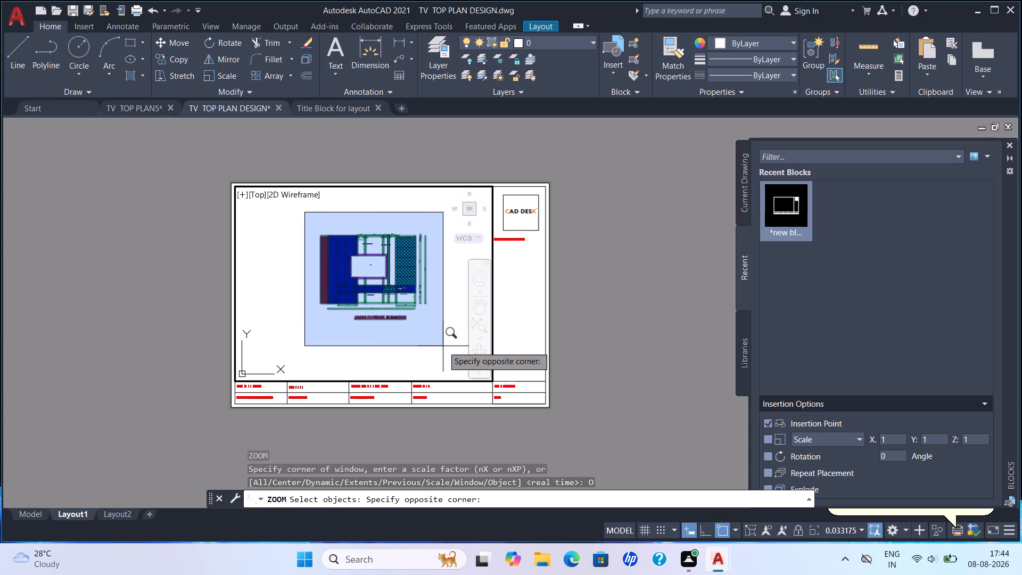
pyautogui.click(443, 346)
pyautogui.press('Return')
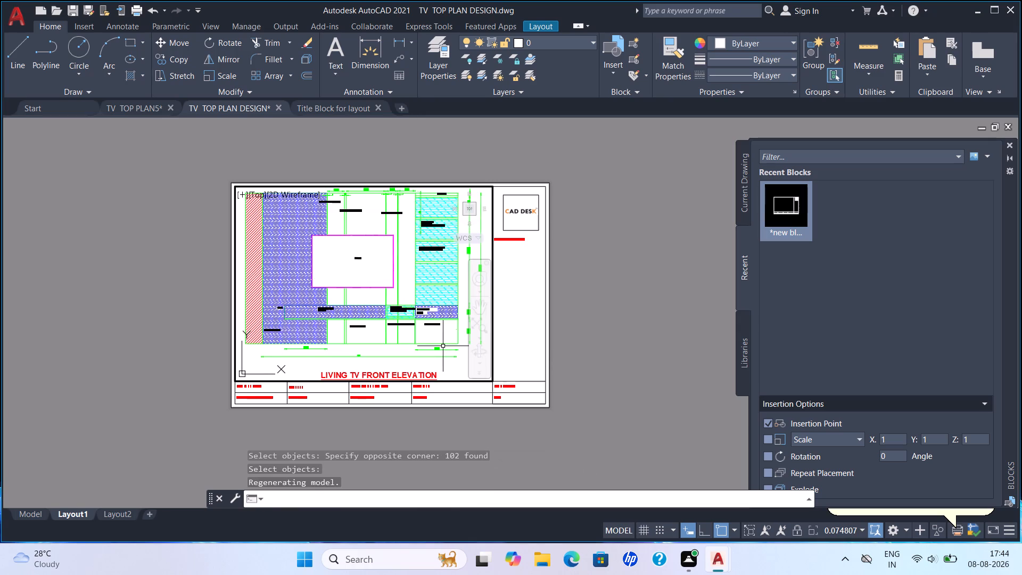
pyautogui.doubleClick(628, 343)
# Plot the Layout1 sheet to PDF with the A3 page setup, saving it to the Desktop as TV FRONT VIEW DESIGN-Layout1.
pyautogui.scroll(2, 376, 266)
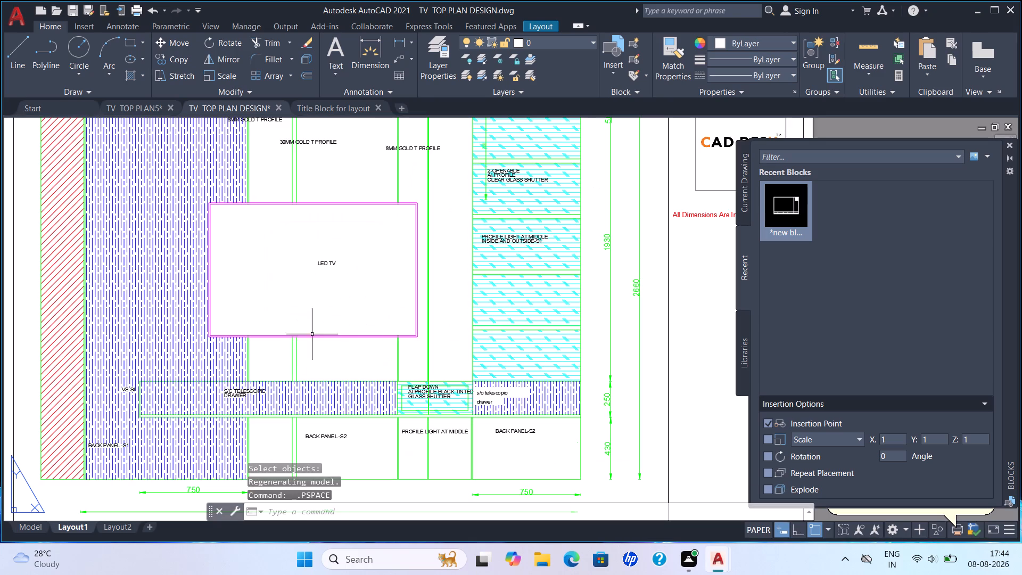
pyautogui.moveTo(334, 327); pyautogui.dragTo(360, 301, button='middle')
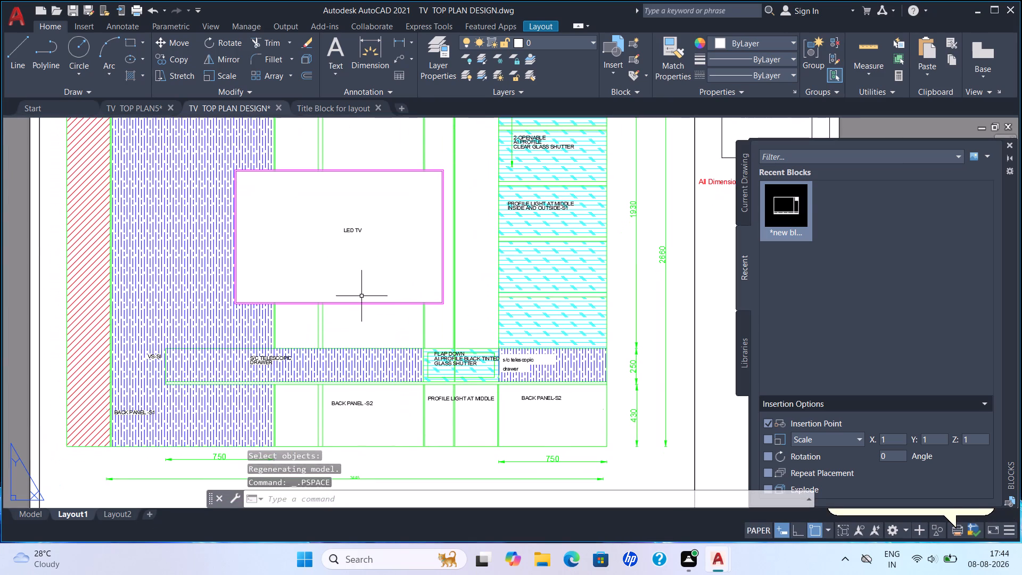
pyautogui.hotkey('ctrl', 'p')
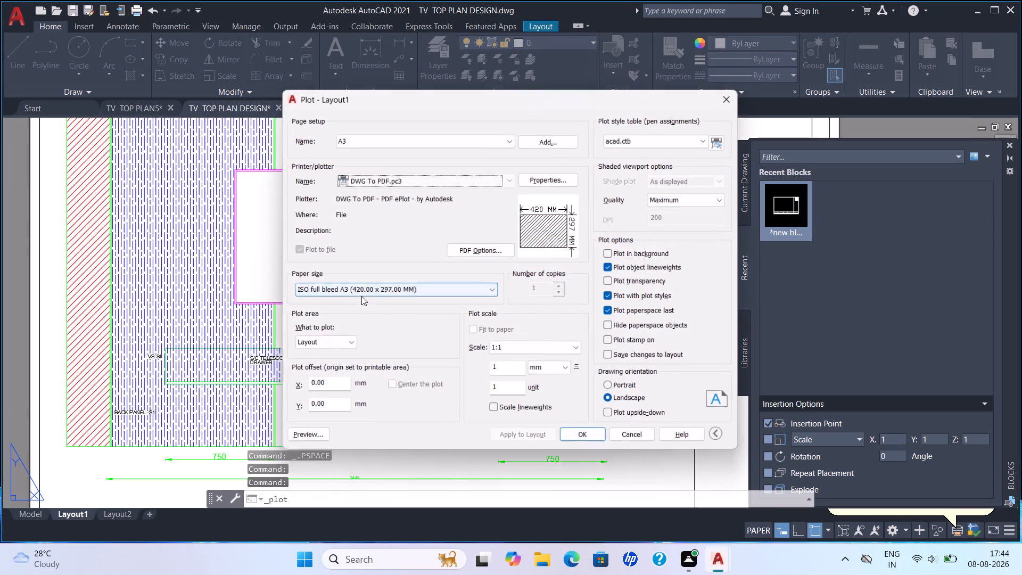
pyautogui.click(583, 441)
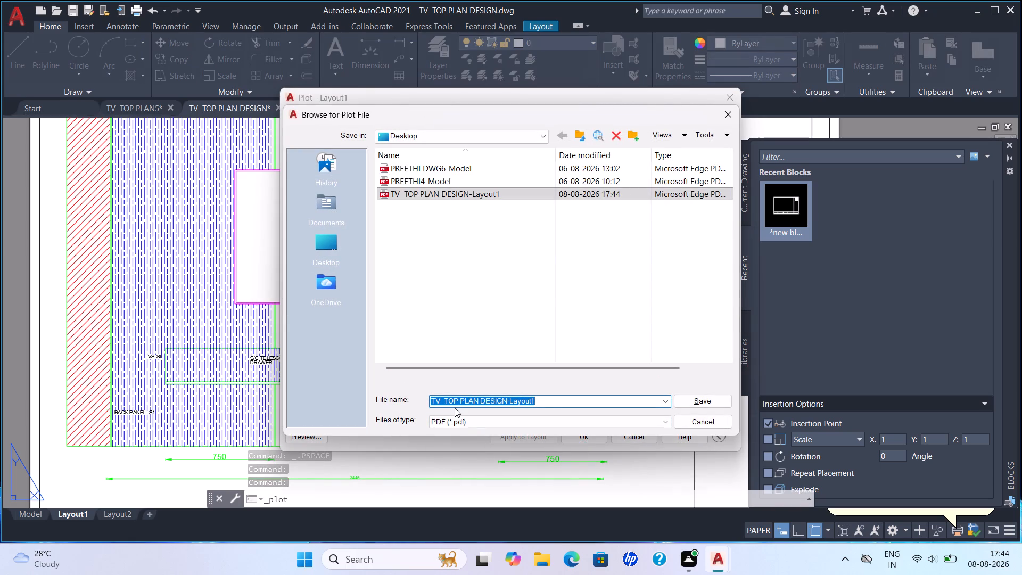
pyautogui.click(455, 408)
pyautogui.click(463, 401)
pyautogui.click(476, 400)
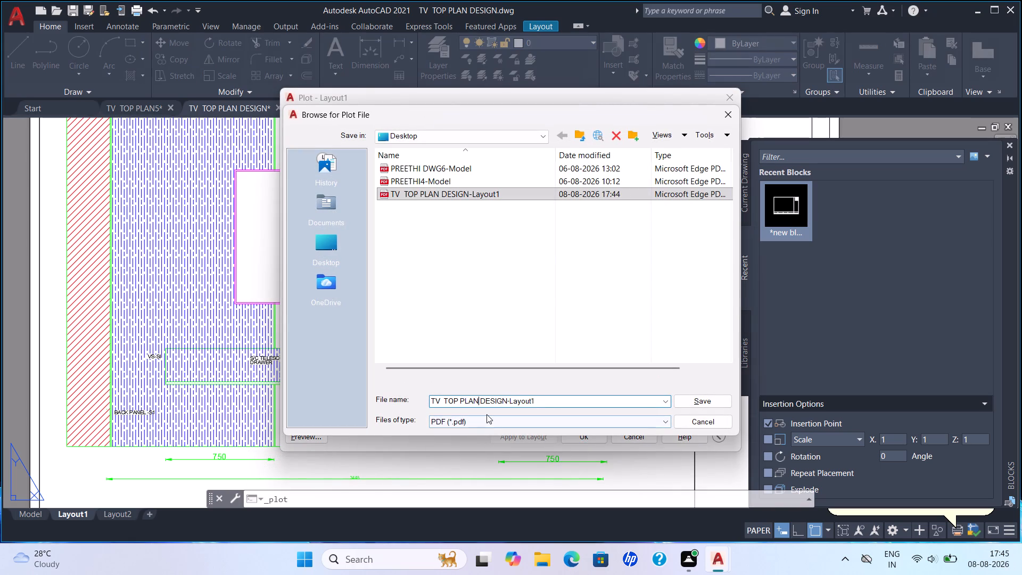
pyautogui.press('BackSpace')
pyautogui.press('BackSpace')
pyautogui.press('BackSpace')
pyautogui.press('BackSpace')
pyautogui.press('BackSpace')
pyautogui.press('BackSpace')
pyautogui.press('BackSpace')
pyautogui.press('BackSpace')
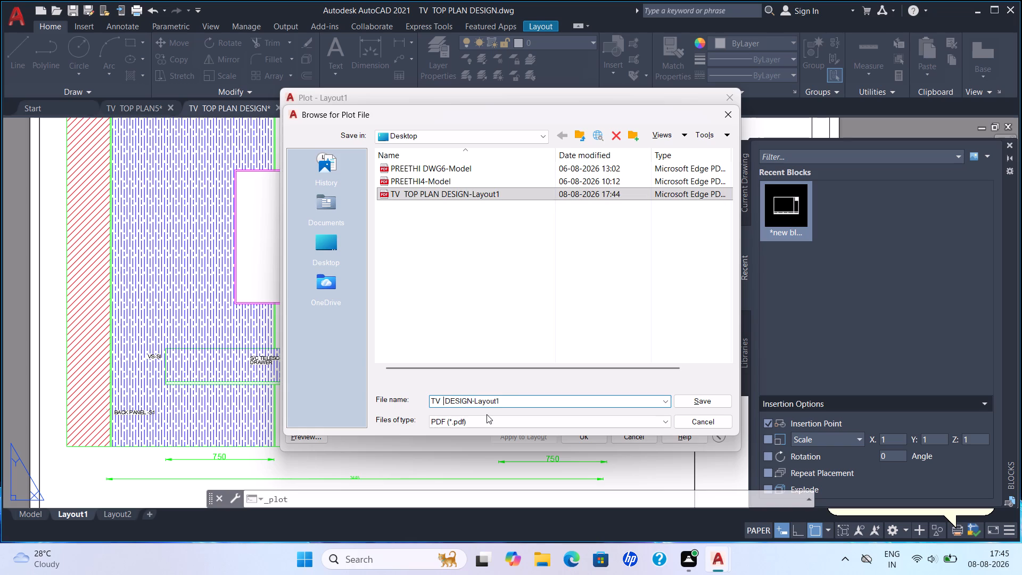
pyautogui.write('FRONT VIEW')
pyautogui.press('space')
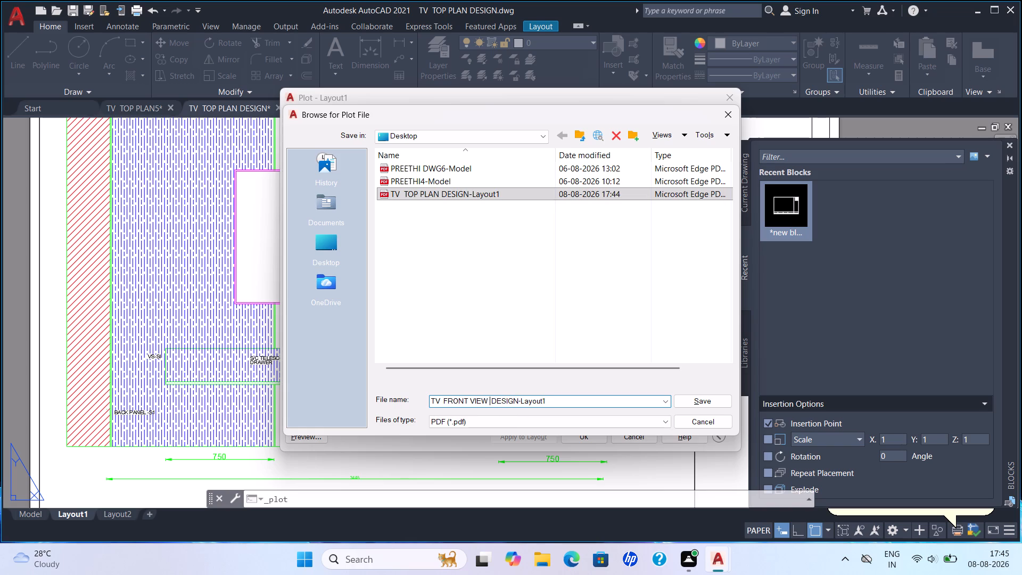
pyautogui.press('Return')
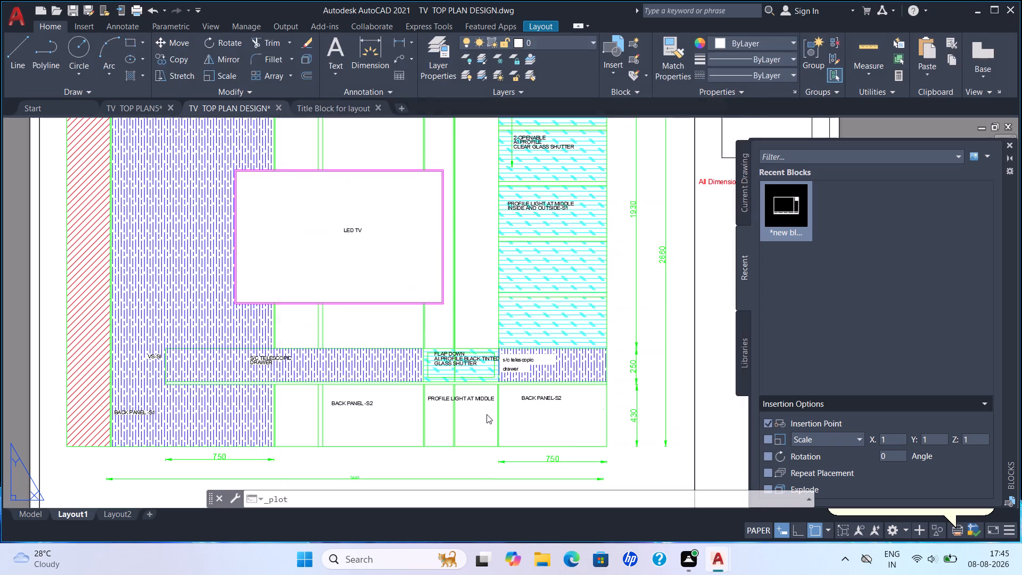
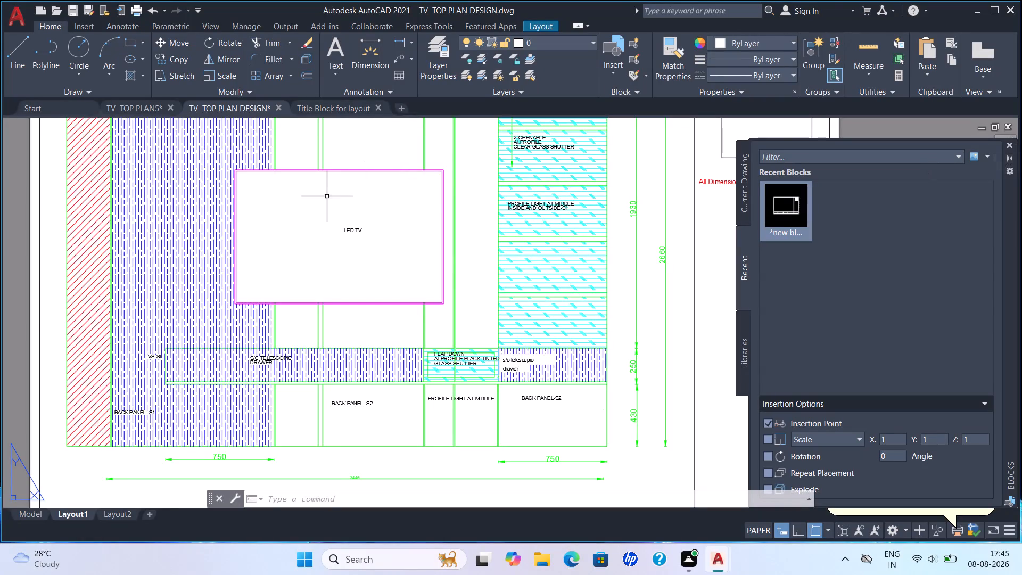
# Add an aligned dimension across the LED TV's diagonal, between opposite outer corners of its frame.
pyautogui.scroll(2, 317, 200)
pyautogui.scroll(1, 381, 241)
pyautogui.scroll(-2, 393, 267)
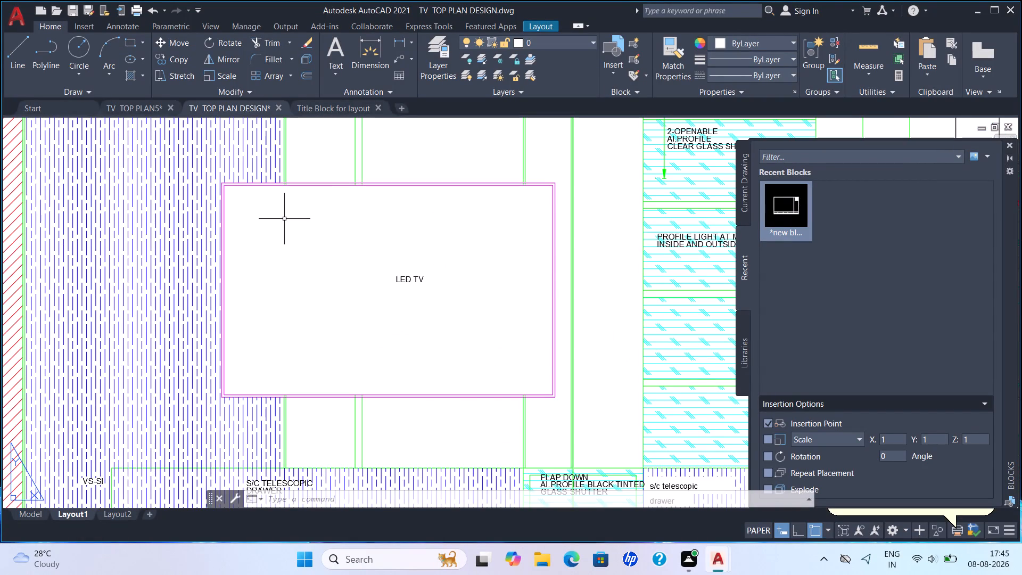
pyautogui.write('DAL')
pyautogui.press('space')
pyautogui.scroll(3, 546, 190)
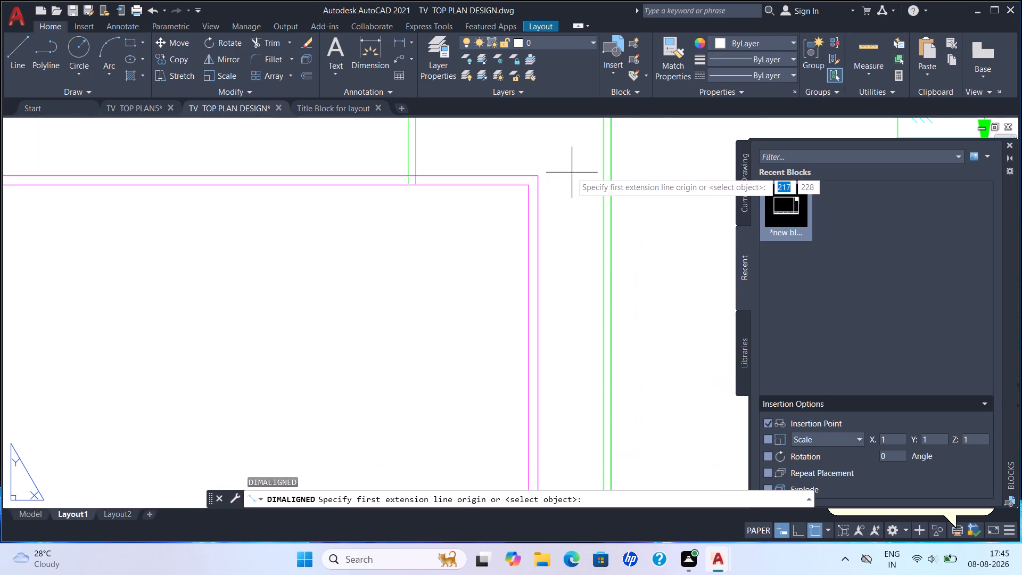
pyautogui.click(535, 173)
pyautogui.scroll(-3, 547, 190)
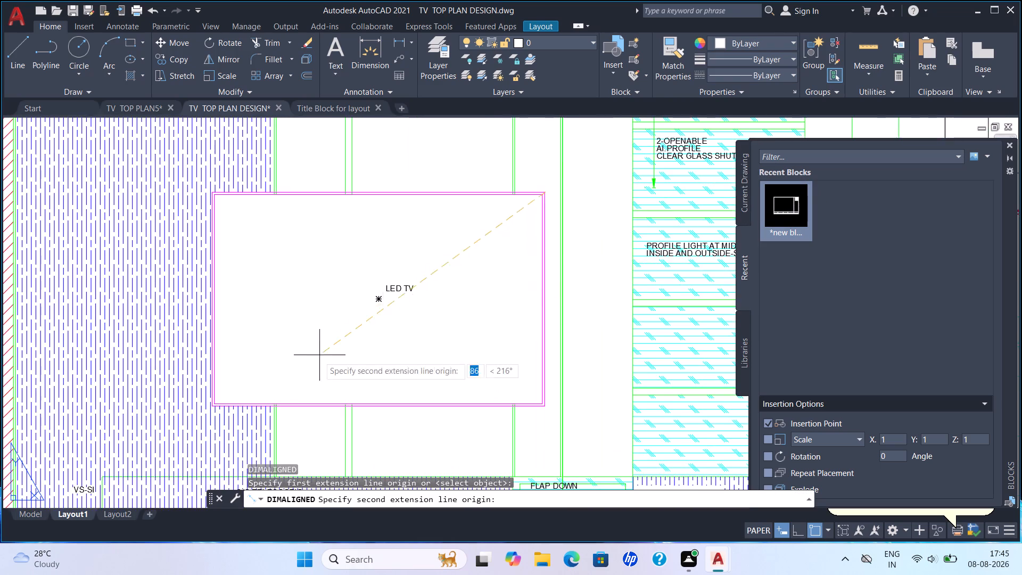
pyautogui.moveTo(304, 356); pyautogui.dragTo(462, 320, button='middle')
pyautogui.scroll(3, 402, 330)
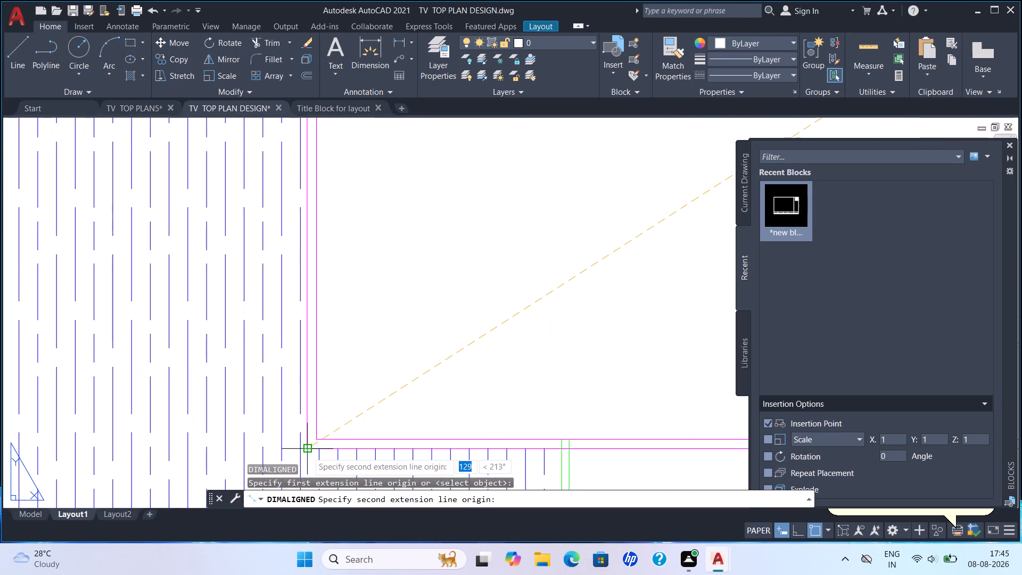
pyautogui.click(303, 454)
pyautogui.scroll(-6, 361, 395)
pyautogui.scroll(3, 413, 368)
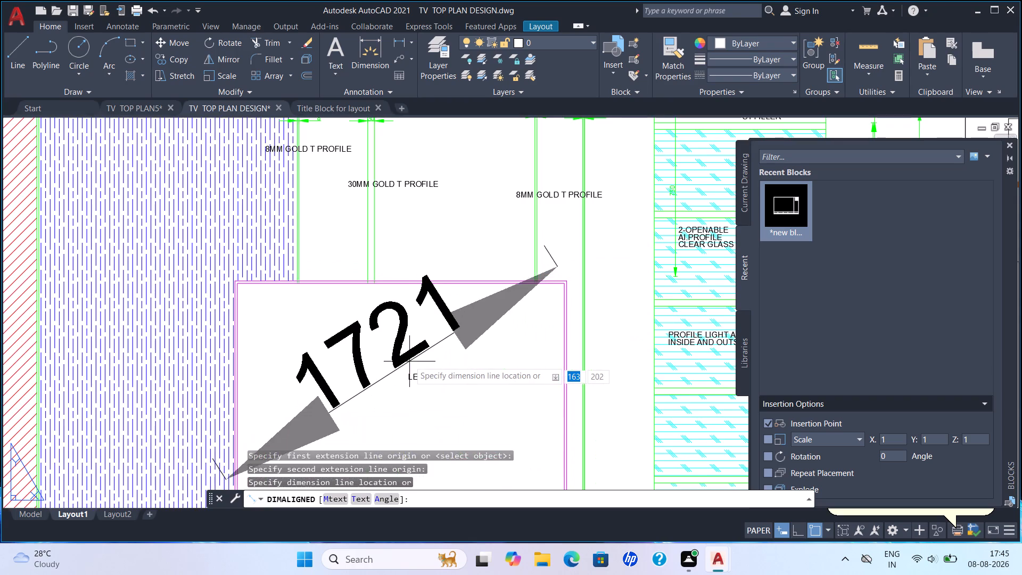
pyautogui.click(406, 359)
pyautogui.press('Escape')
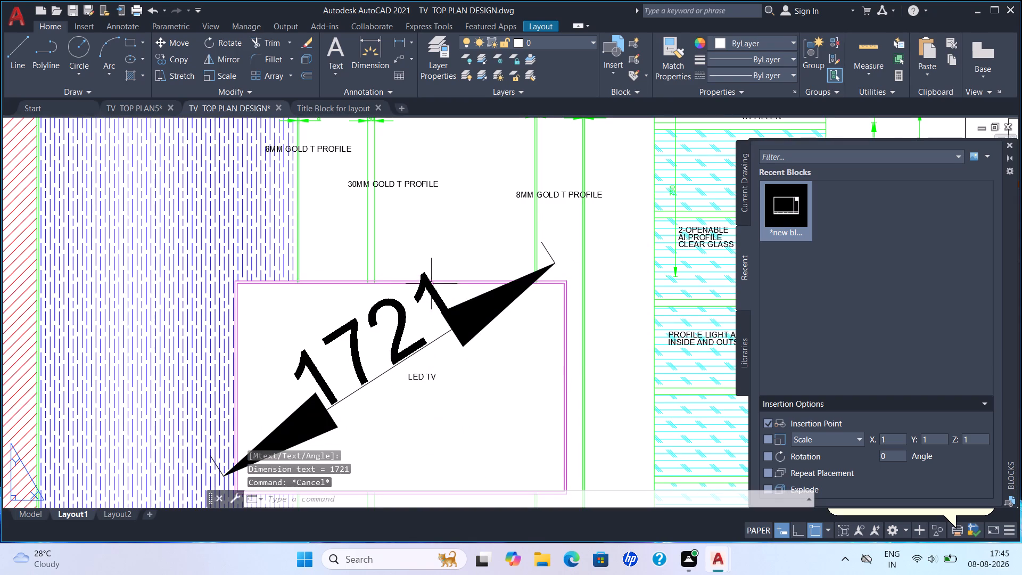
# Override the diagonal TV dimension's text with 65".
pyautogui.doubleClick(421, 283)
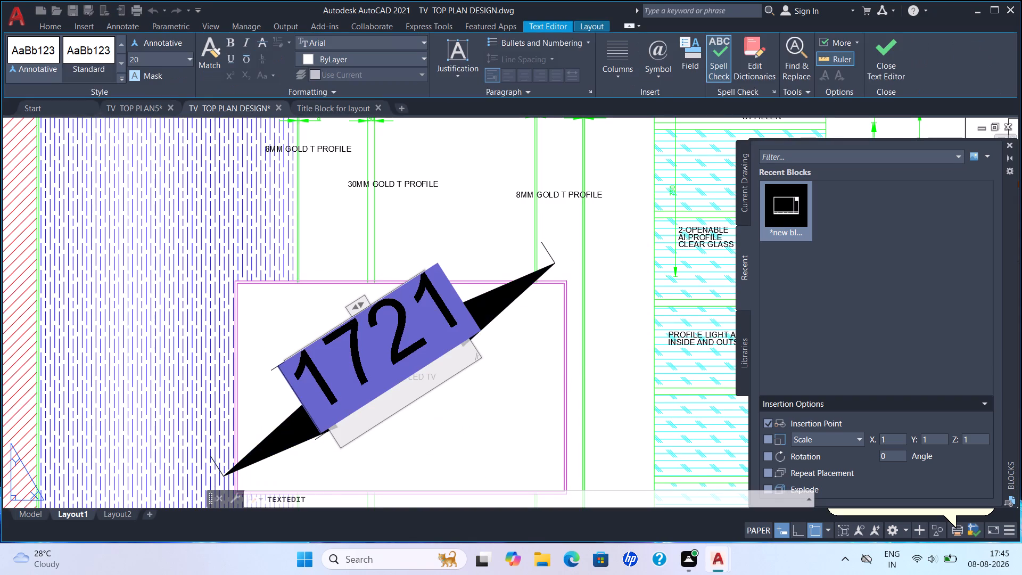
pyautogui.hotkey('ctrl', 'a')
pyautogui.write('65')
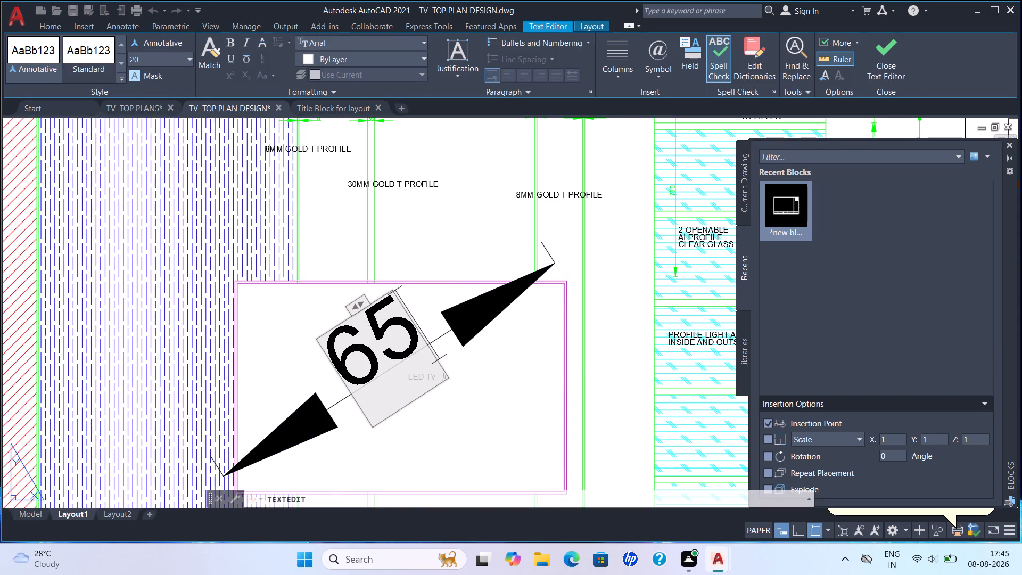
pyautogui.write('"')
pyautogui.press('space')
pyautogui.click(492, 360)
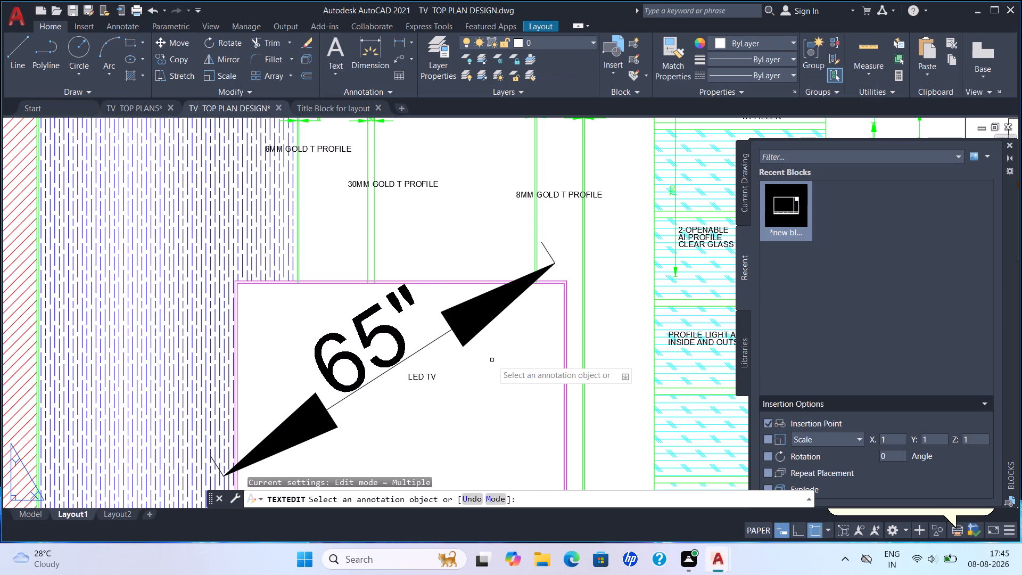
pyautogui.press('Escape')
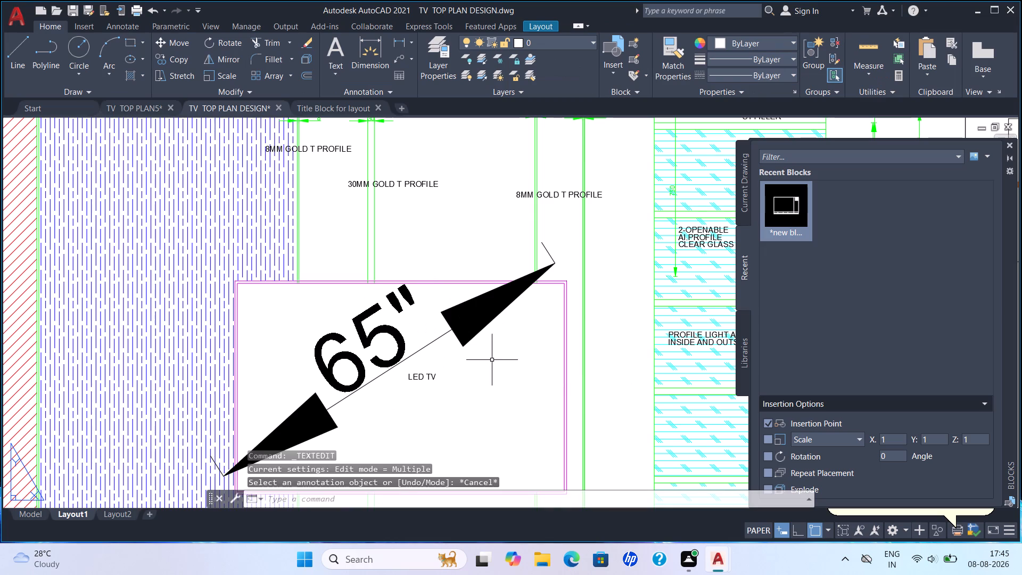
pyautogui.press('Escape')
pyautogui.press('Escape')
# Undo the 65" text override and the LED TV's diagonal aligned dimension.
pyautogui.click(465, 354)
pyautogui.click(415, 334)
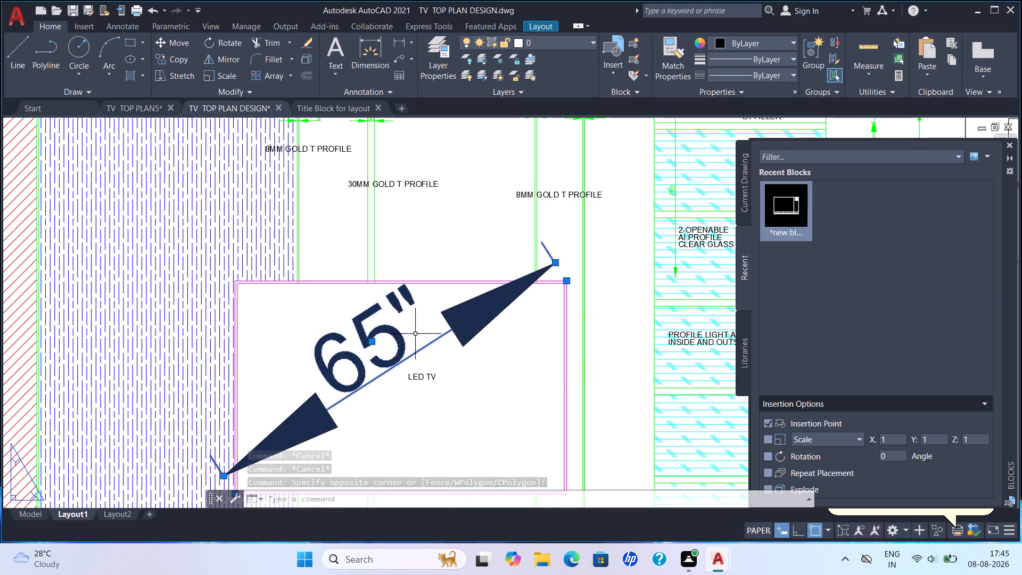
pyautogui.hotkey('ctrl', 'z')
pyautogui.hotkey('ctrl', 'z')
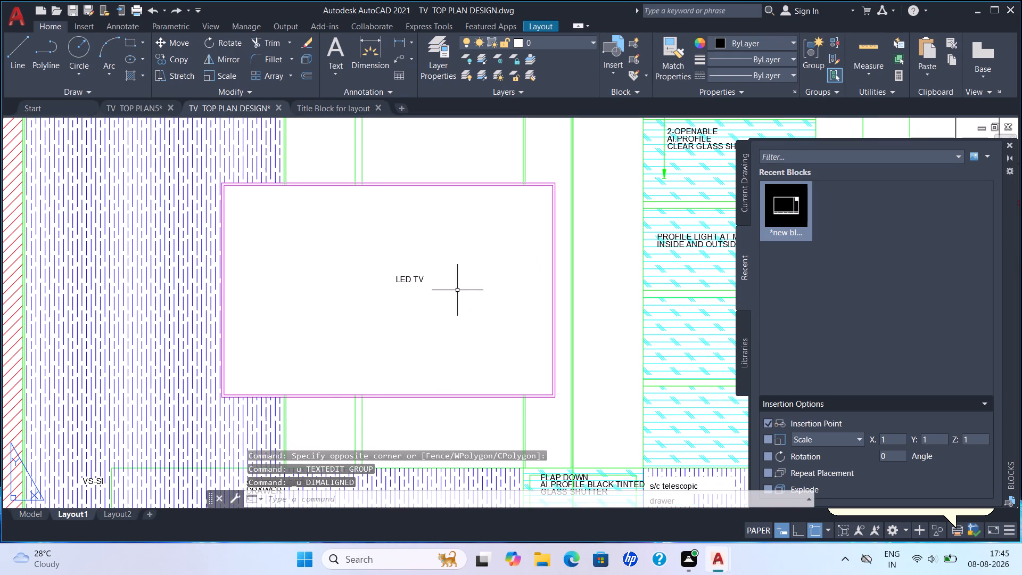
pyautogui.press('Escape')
# Activate the layout viewport and examine the front elevation's LED TV area, gold T profile notes and top dimensions.
pyautogui.doubleClick(399, 278)
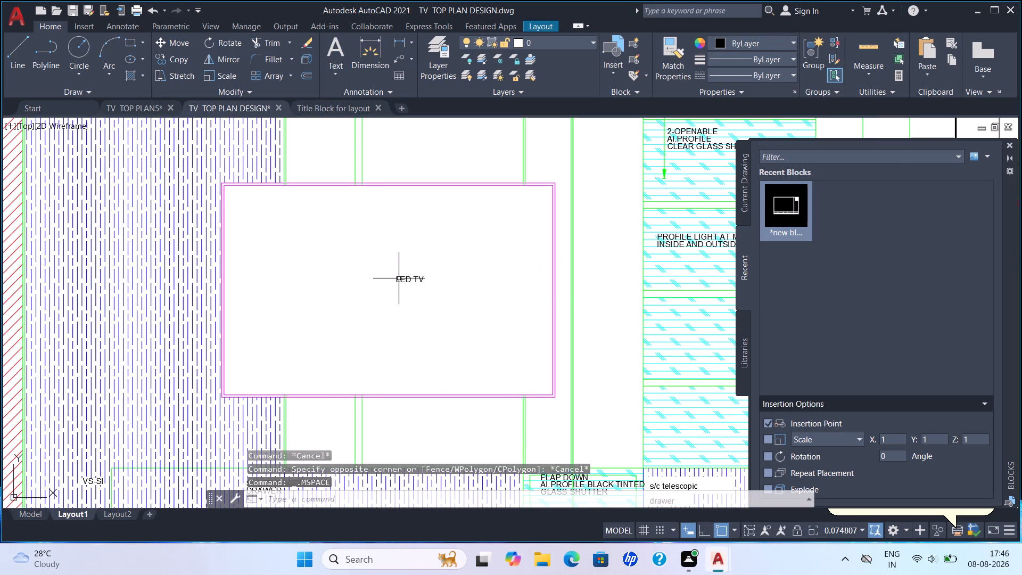
pyautogui.press('Escape')
pyautogui.press('Escape')
pyautogui.scroll(-3, 474, 236)
pyautogui.moveTo(466, 268); pyautogui.dragTo(459, 274, button='middle')
pyautogui.scroll(3, 490, 249)
pyautogui.moveTo(533, 243); pyautogui.dragTo(501, 294, button='middle')
pyautogui.scroll(2, 611, 235)
pyautogui.scroll(-1, 588, 297)
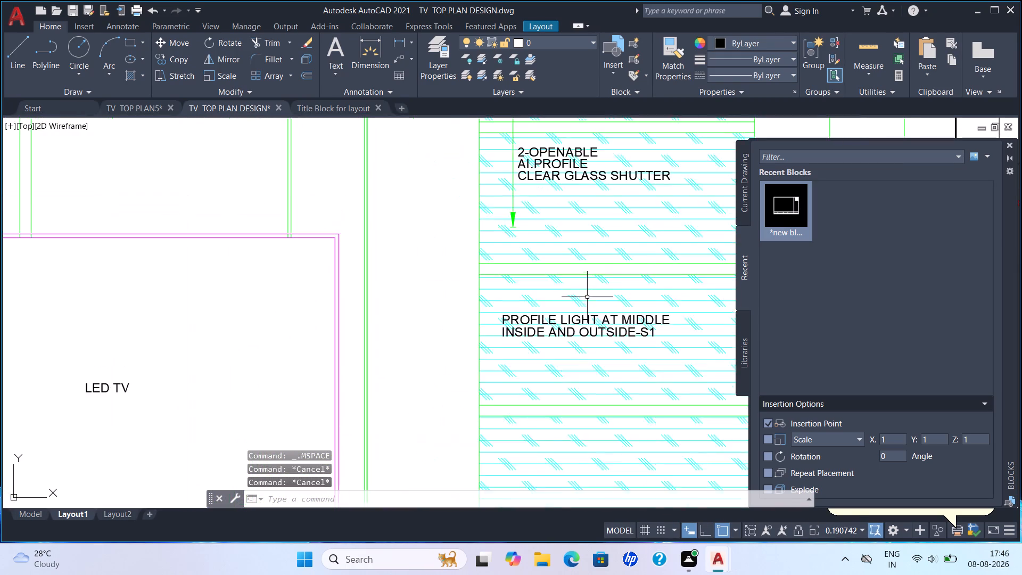
pyautogui.moveTo(648, 307); pyautogui.dragTo(558, 400, button='middle')
pyautogui.moveTo(434, 305); pyautogui.dragTo(542, 369, button='middle')
pyautogui.moveTo(337, 331); pyautogui.dragTo(476, 405, button='middle')
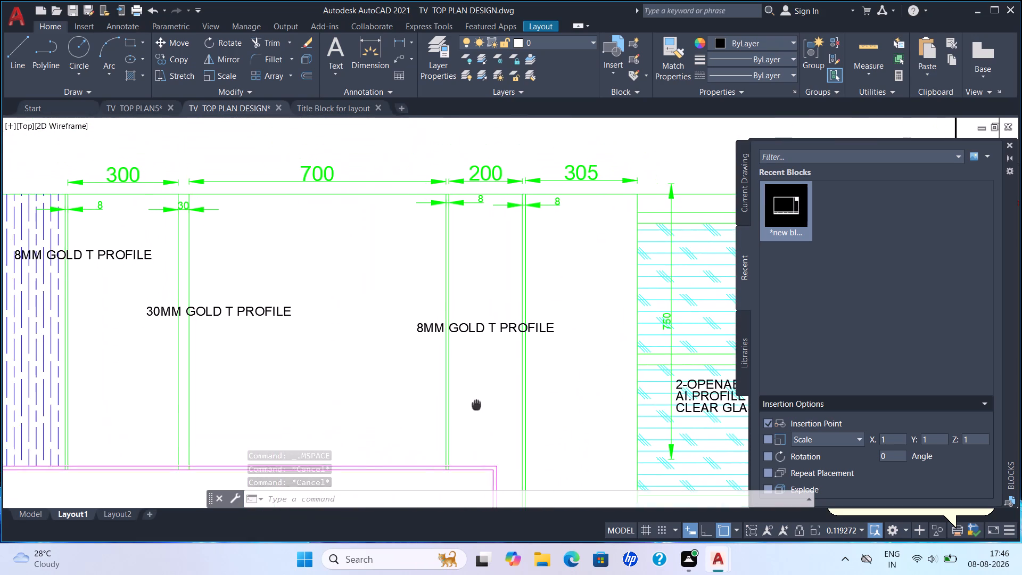
pyautogui.scroll(1, 437, 344)
pyautogui.scroll(-1, 428, 342)
pyautogui.moveTo(401, 358); pyautogui.dragTo(443, 384, button='middle')
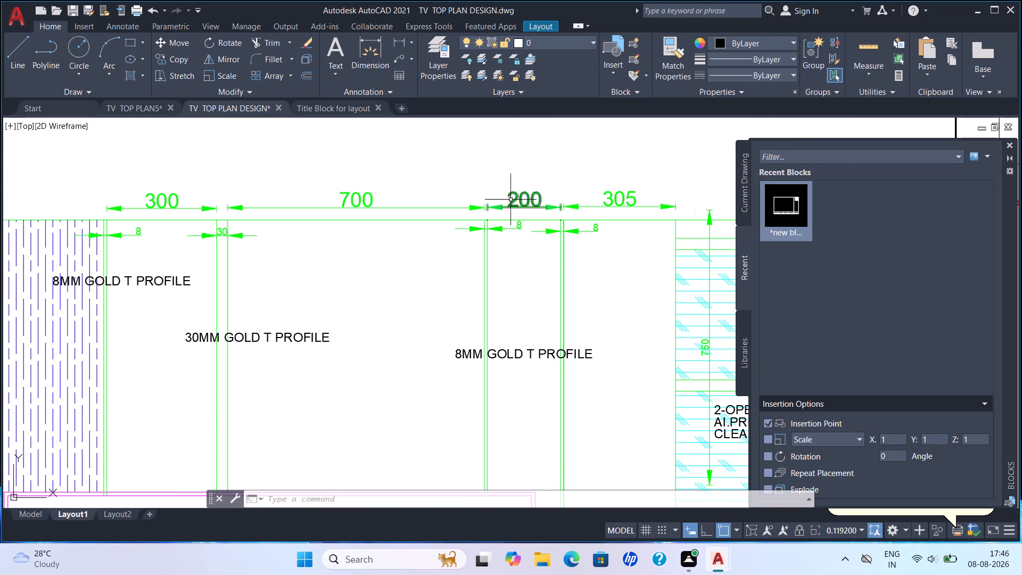
pyautogui.scroll(2, 467, 228)
pyautogui.moveTo(417, 269); pyautogui.dragTo(602, 251, button='middle')
pyautogui.scroll(-2, 547, 264)
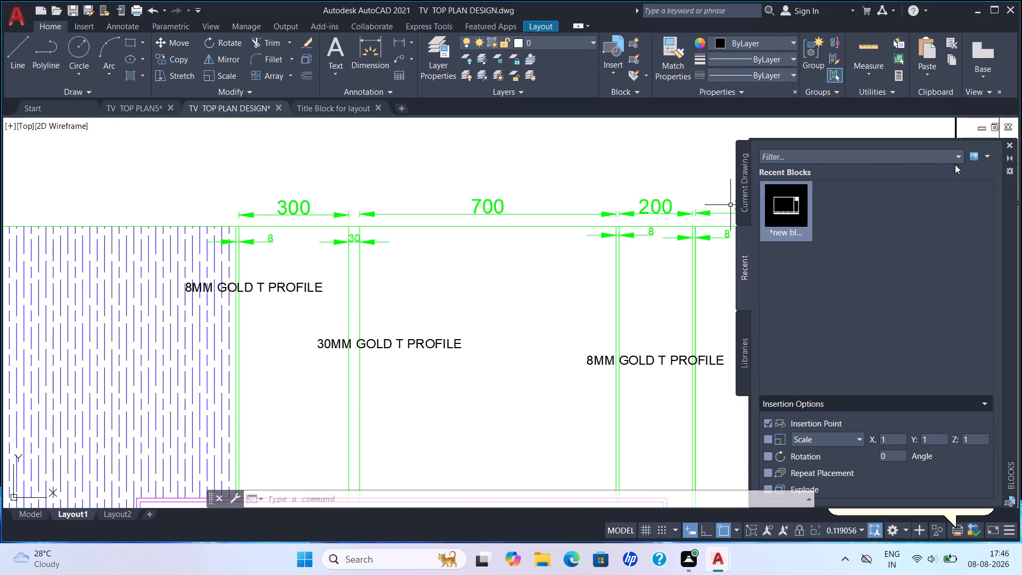
# Clear the Blocks palette and plot notification from the screen while examining the elevation's lower drawers and back panels.
pyautogui.click(1011, 146)
pyautogui.scroll(-1, 356, 269)
pyautogui.moveTo(361, 270); pyautogui.dragTo(489, 228, button='middle')
pyautogui.moveTo(399, 267); pyautogui.dragTo(416, 256, button='middle')
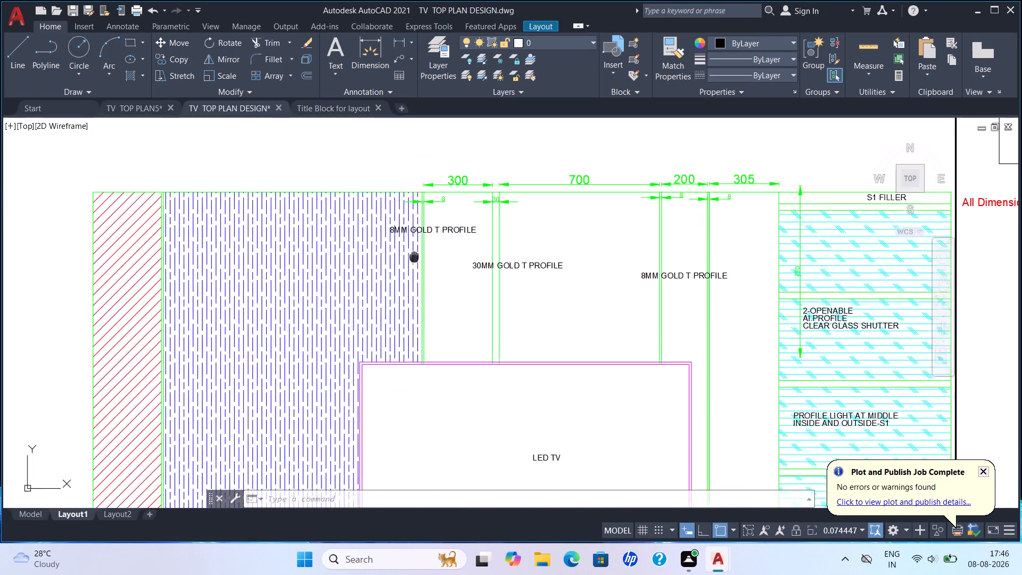
pyautogui.moveTo(416, 256); pyautogui.dragTo(476, 213, button='middle')
pyautogui.moveTo(420, 279); pyautogui.dragTo(533, 158, button='middle')
pyautogui.moveTo(426, 282); pyautogui.dragTo(431, 198, button='middle')
pyautogui.moveTo(544, 294); pyautogui.dragTo(459, 268, button='middle')
pyautogui.scroll(-1, 555, 368)
pyautogui.moveTo(697, 391); pyautogui.dragTo(650, 365, button='middle')
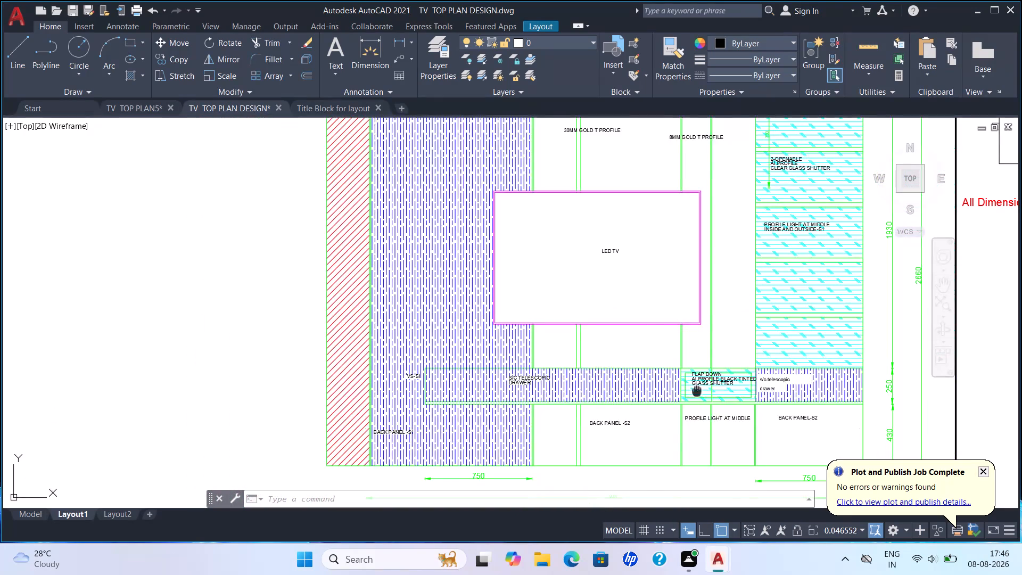
pyautogui.moveTo(650, 365); pyautogui.dragTo(575, 314, button='middle')
pyautogui.click(985, 471)
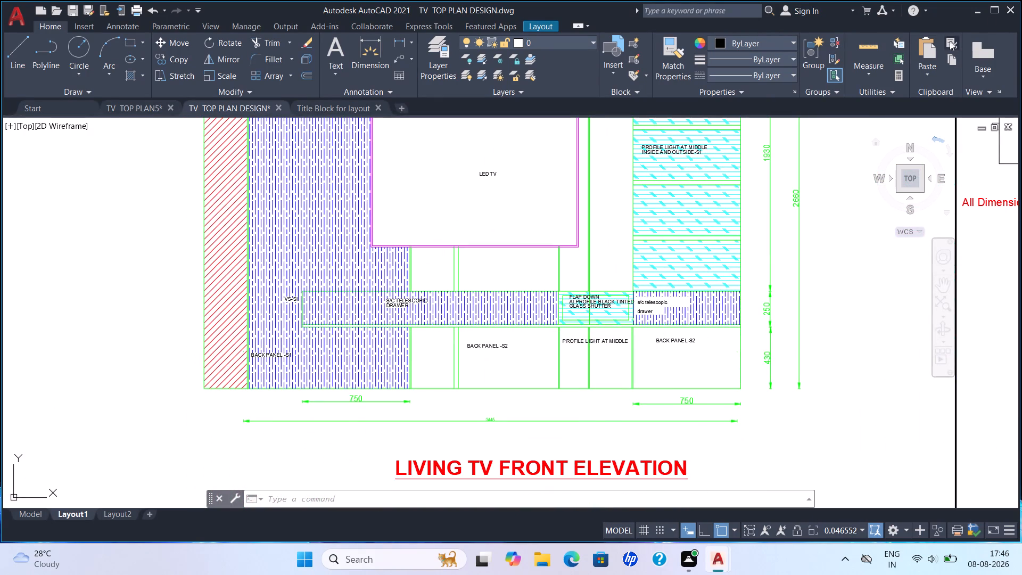